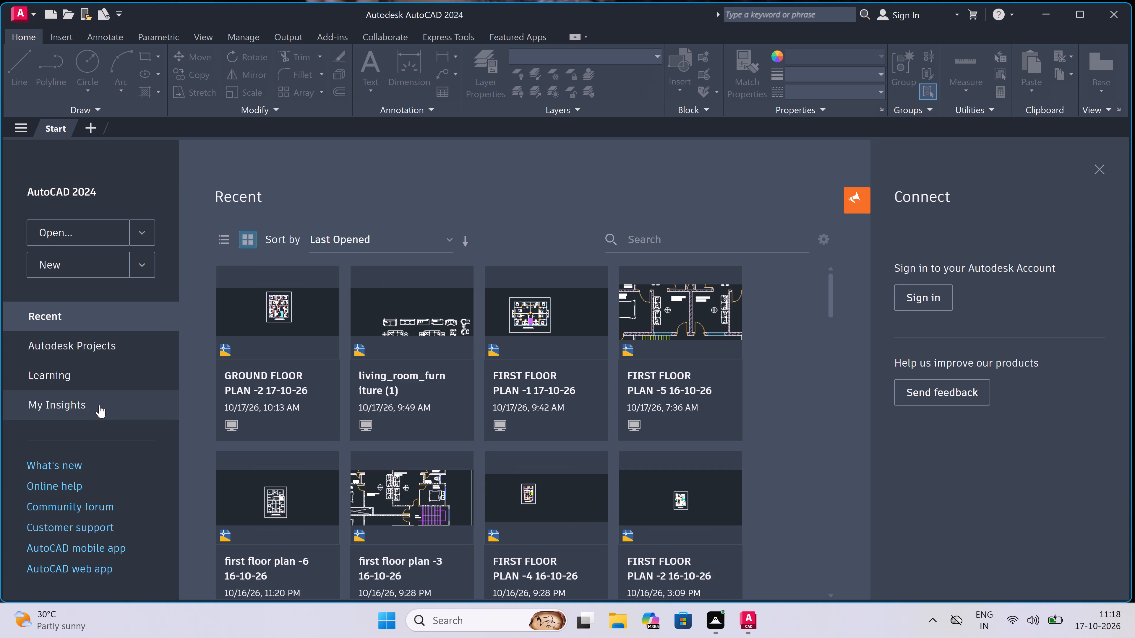
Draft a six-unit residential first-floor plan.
Start a new drawing.
click(97, 259)
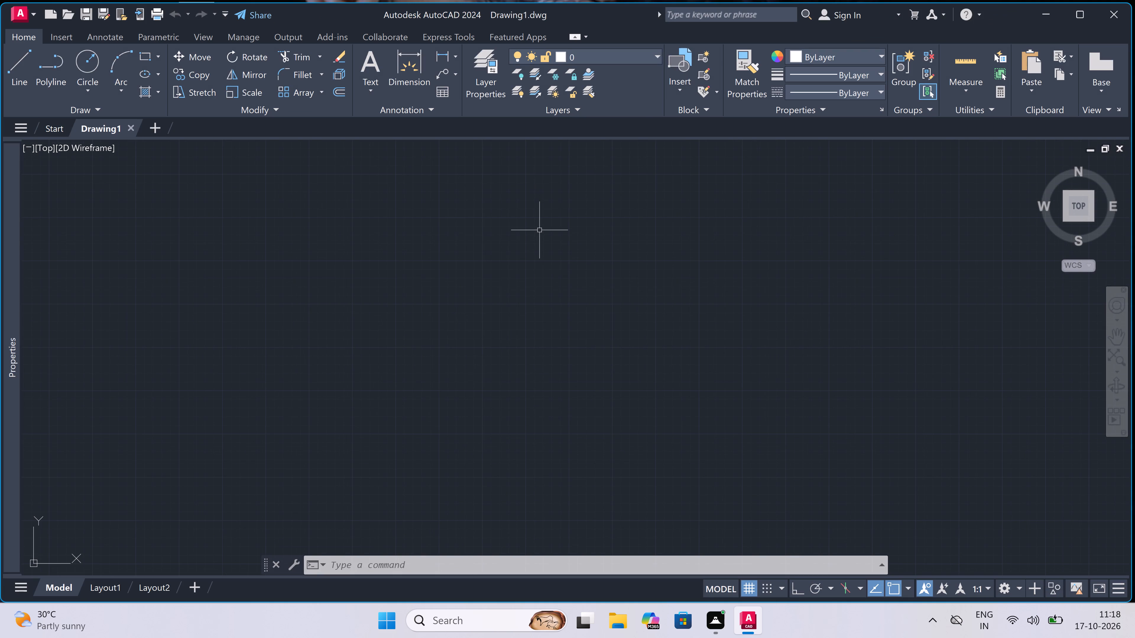
Configure the drawing units to Engineering length with 0'-0" precision and an insertion scale of Inches.
text(un)
key(space)
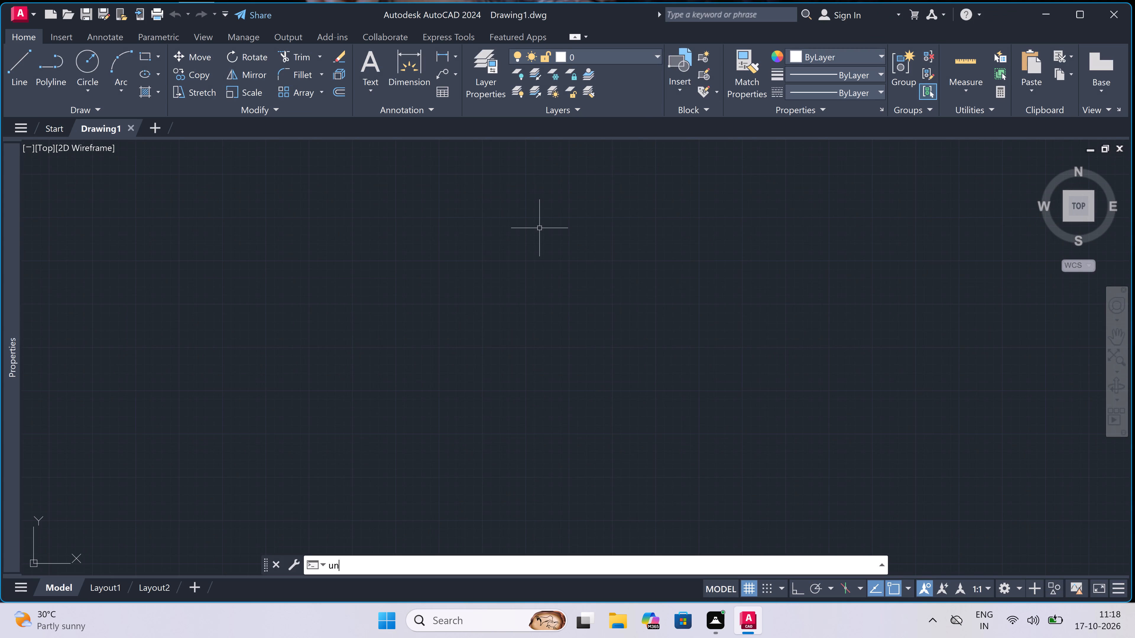
click(536, 206)
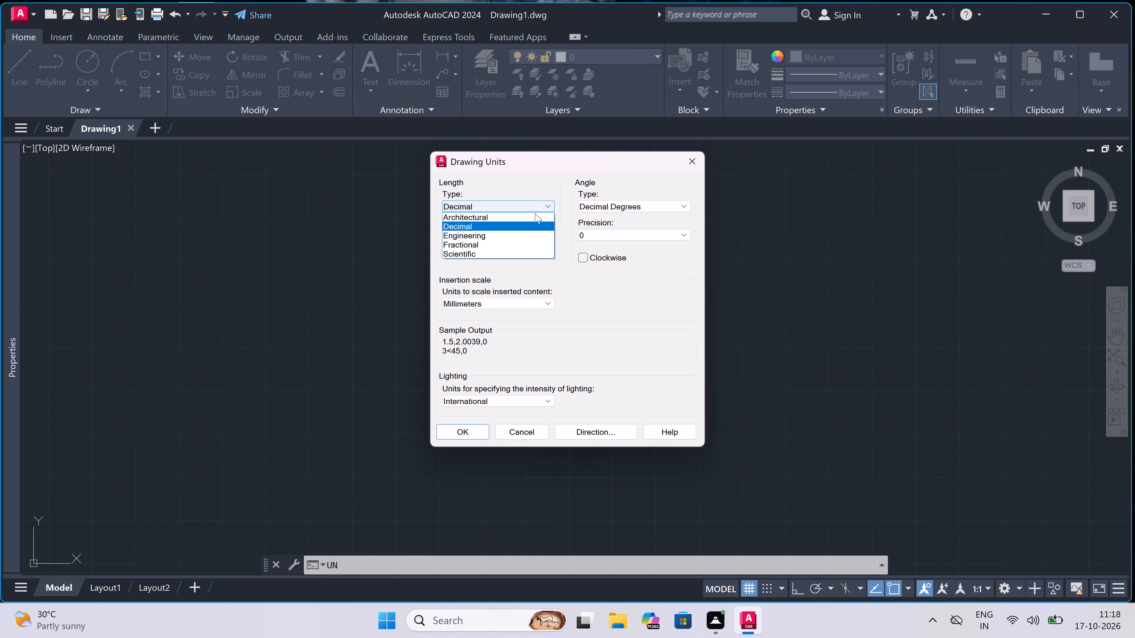
double_click(533, 235)
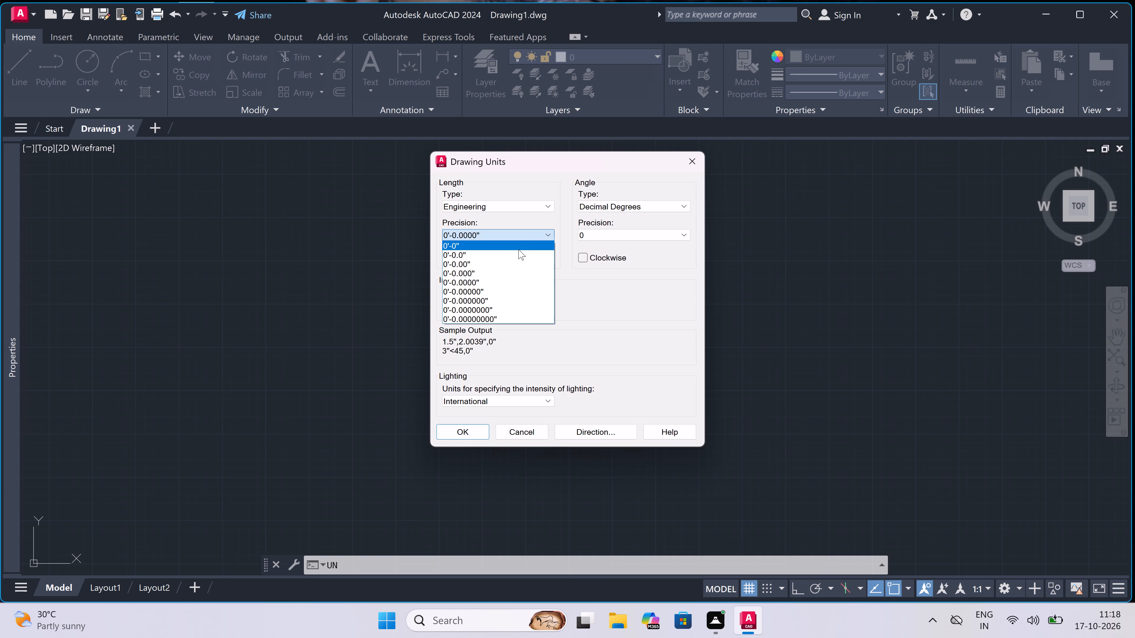
click(518, 250)
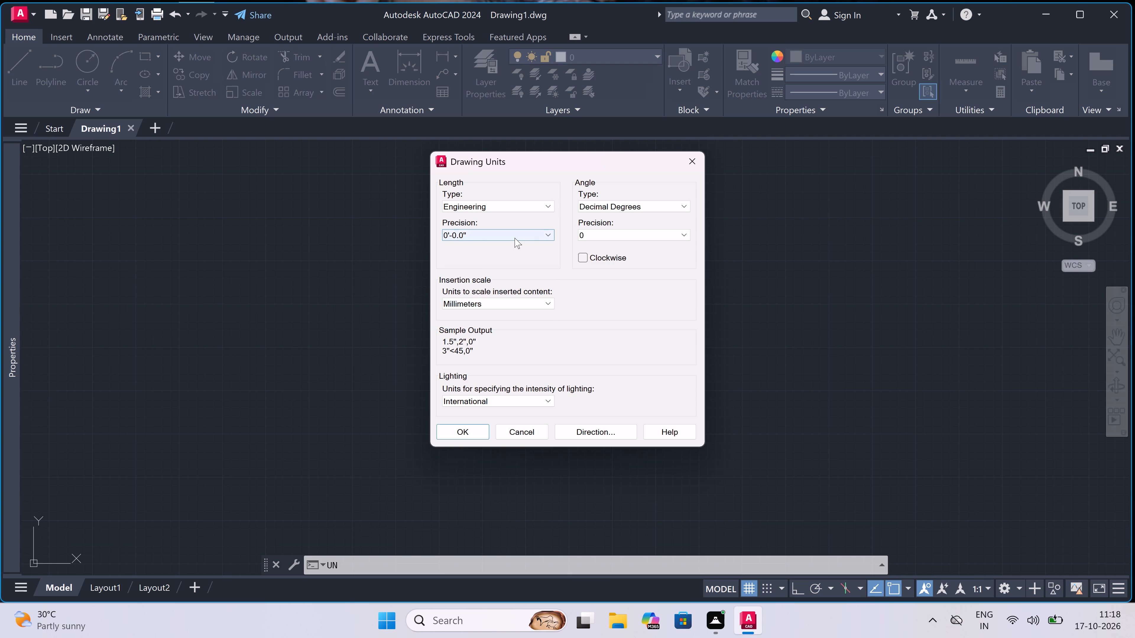
click(515, 238)
click(515, 242)
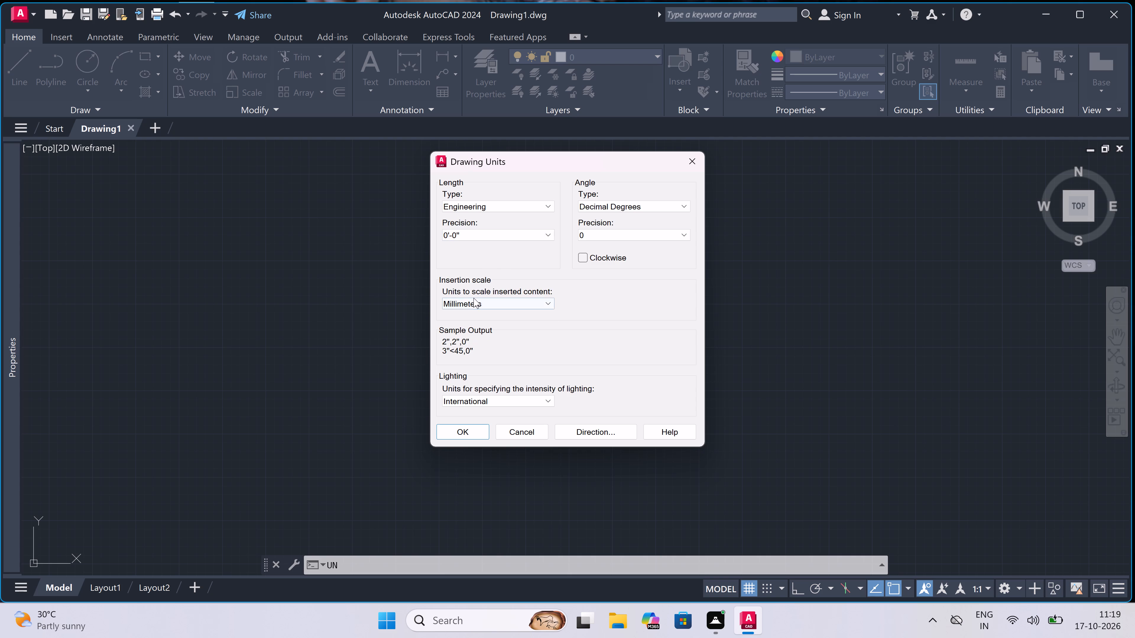
click(474, 298)
click(469, 319)
click(446, 432)
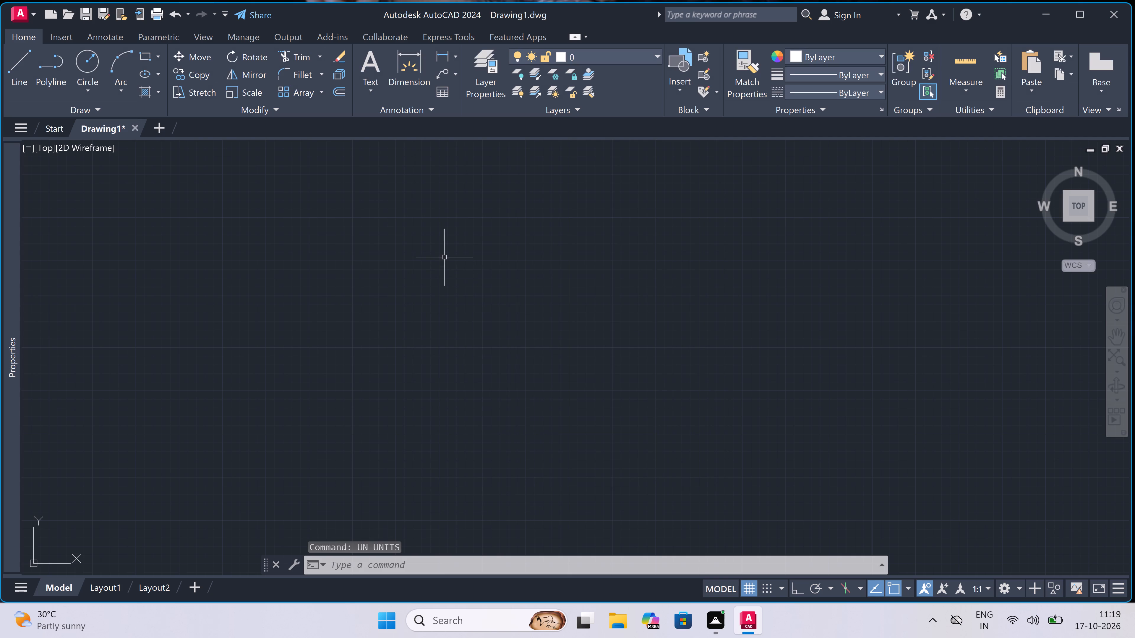
Draw one horizontal and one vertical construction line through a common point, with Ortho turned on.
text(xl)
key(space)
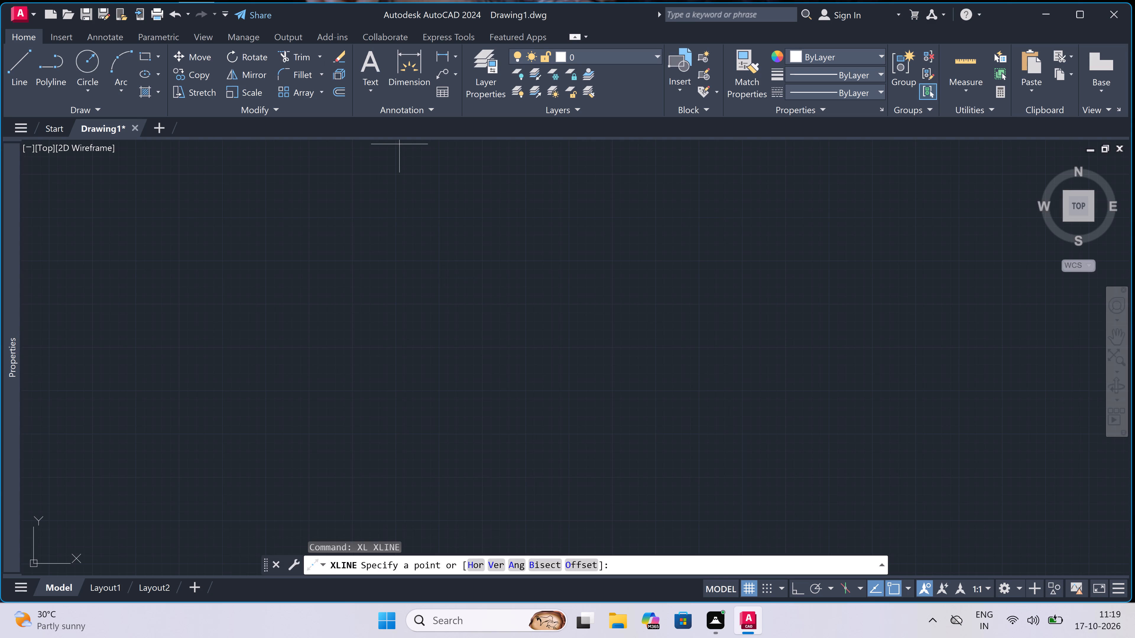
click(367, 189)
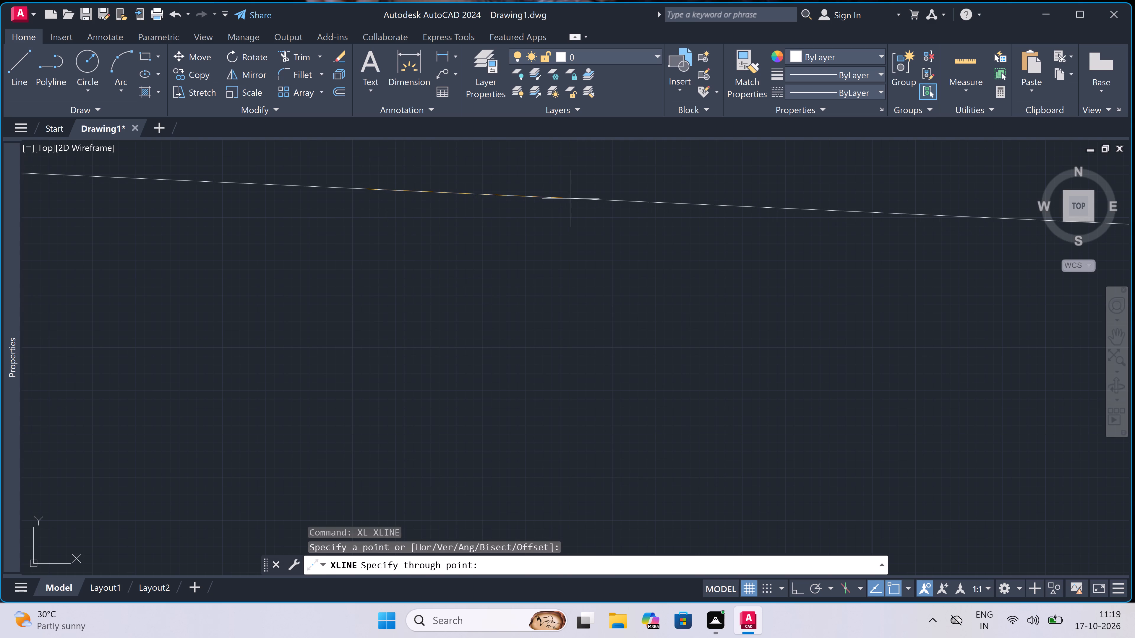
key(F8)
click(482, 188)
click(438, 400)
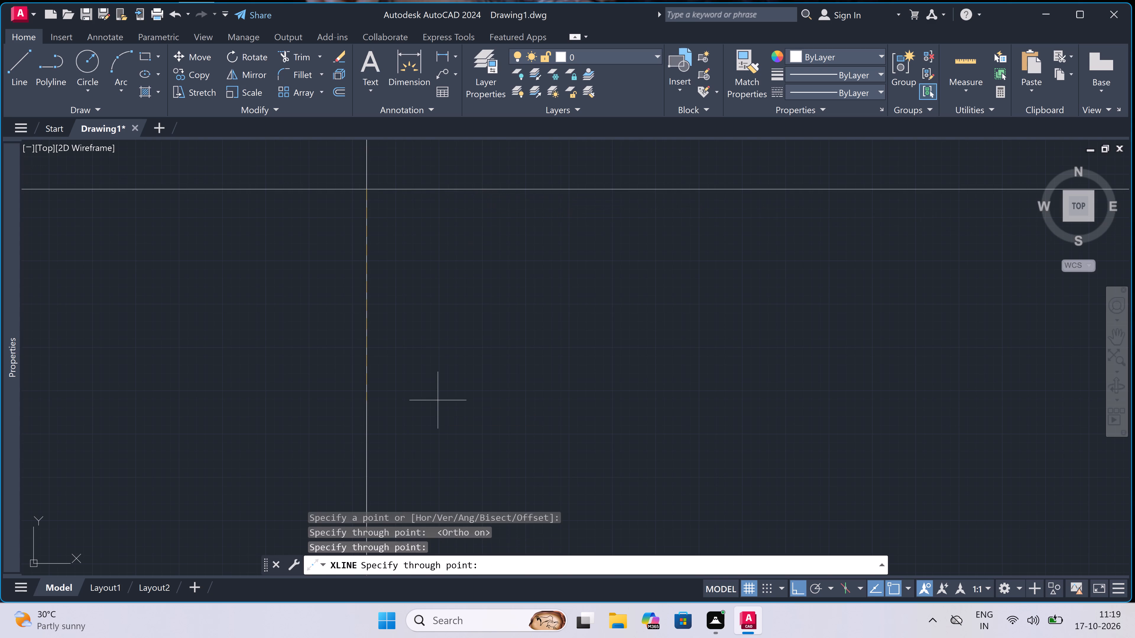
key(Escape)
Trim the construction lines above and left of their intersection to leave an upper-left corner.
key(t)
key(r)
key(space)
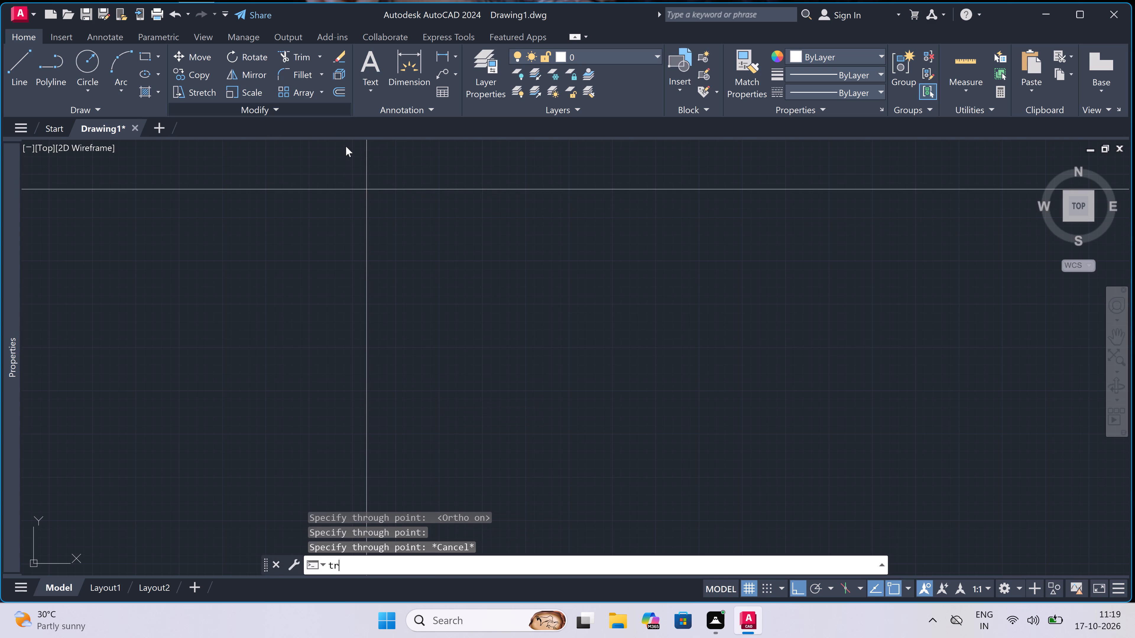
double_click(361, 147)
click(400, 159)
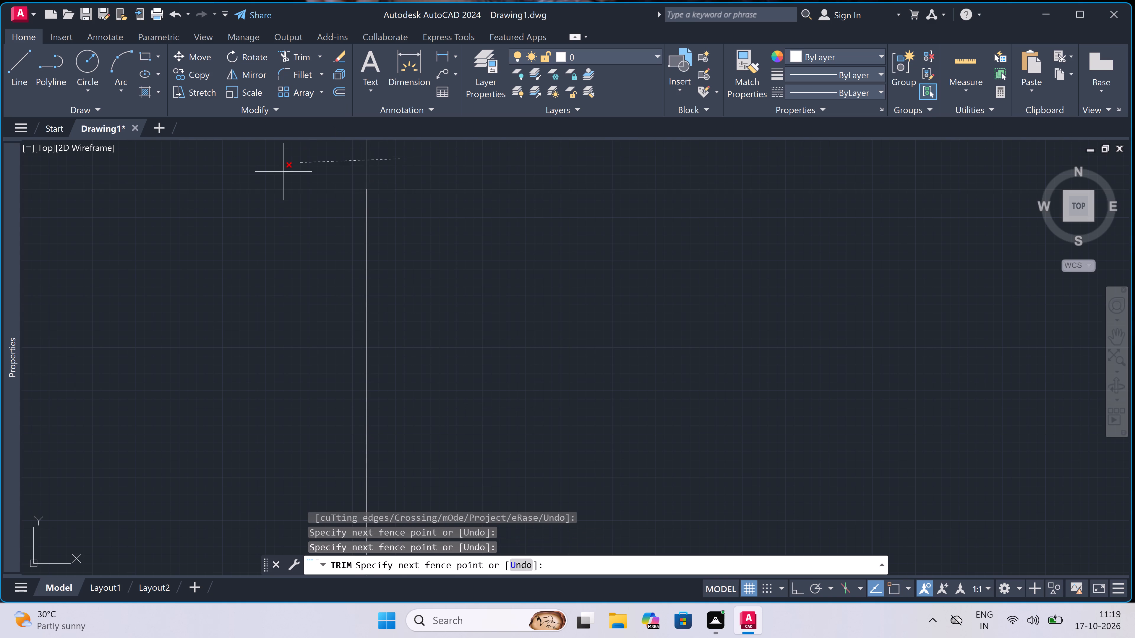
click(265, 209)
key(Escape)
Offset the top horizontal line and the left vertical line 4.5" inward to form the outer wall thickness.
scroll(353, 187, up, 2)
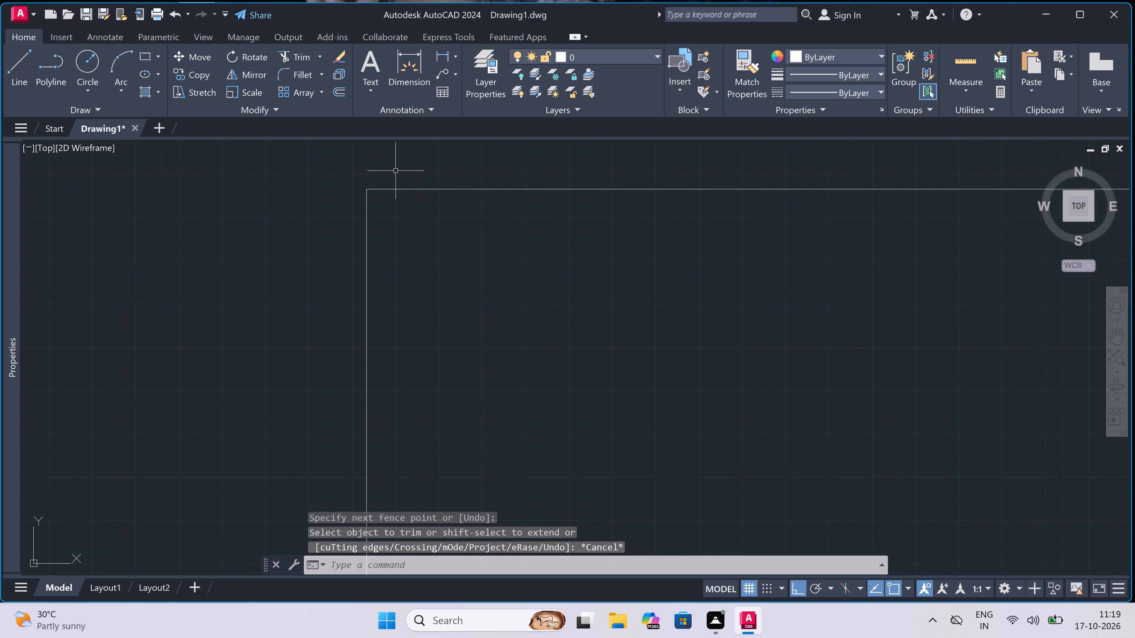
scroll(353, 187, up, 2)
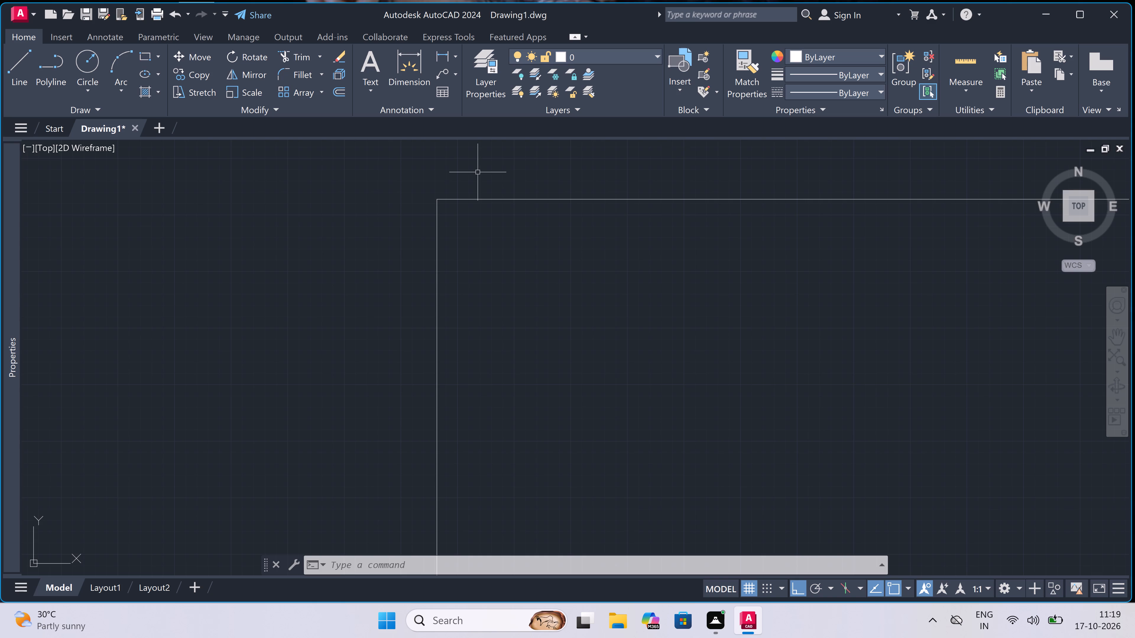
text(o)
key(space)
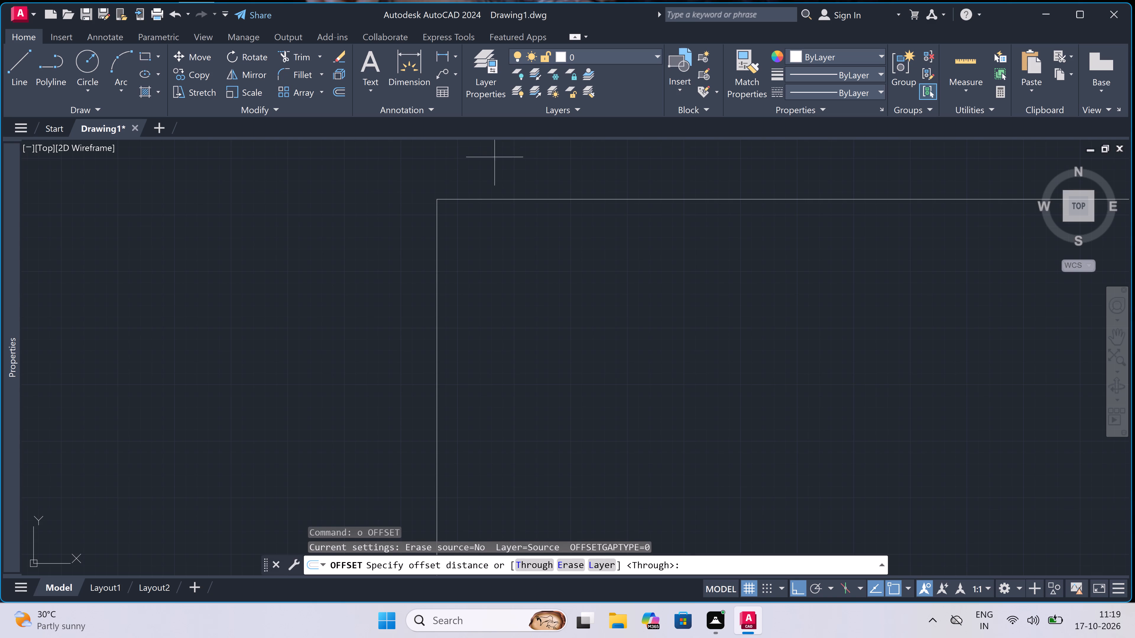
scroll(496, 180, up, 2)
double_click(500, 227)
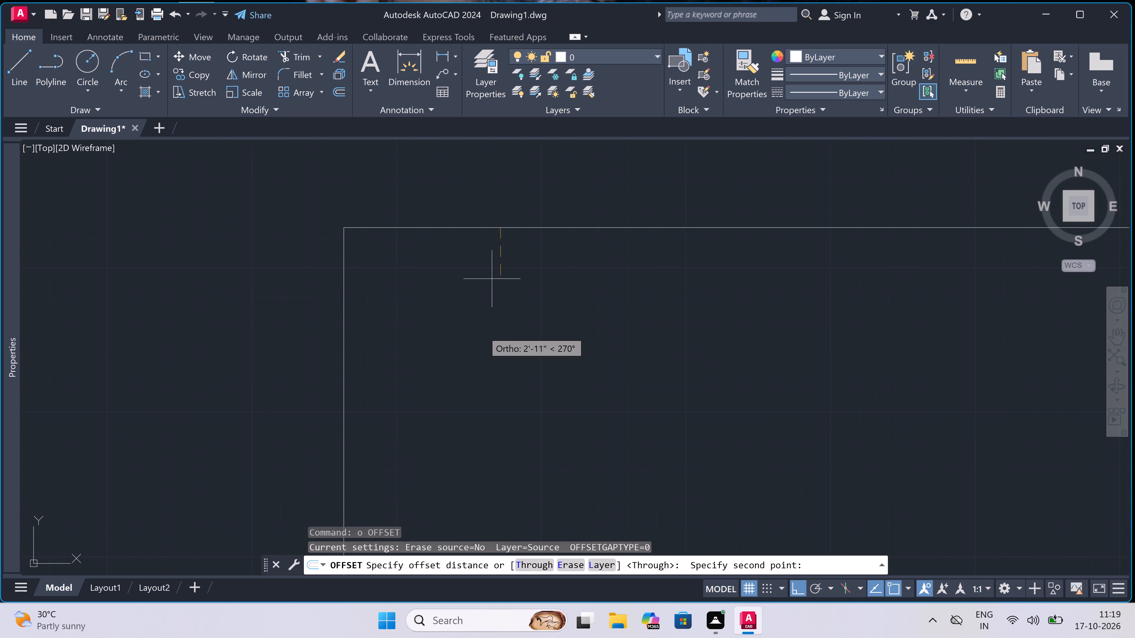
text(4.5")
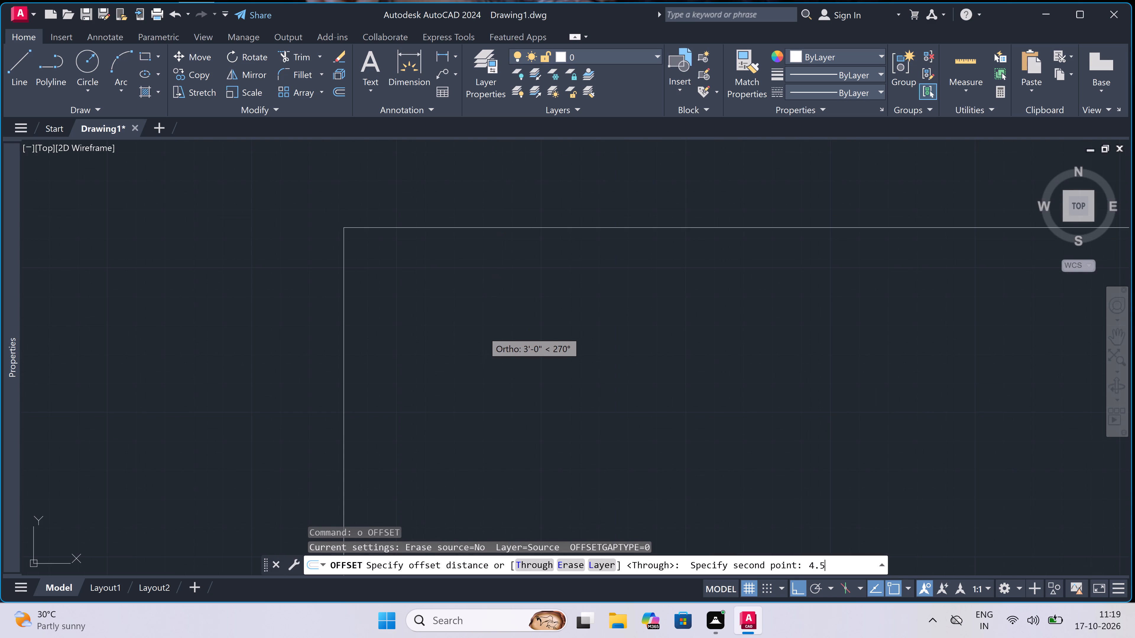
key(space)
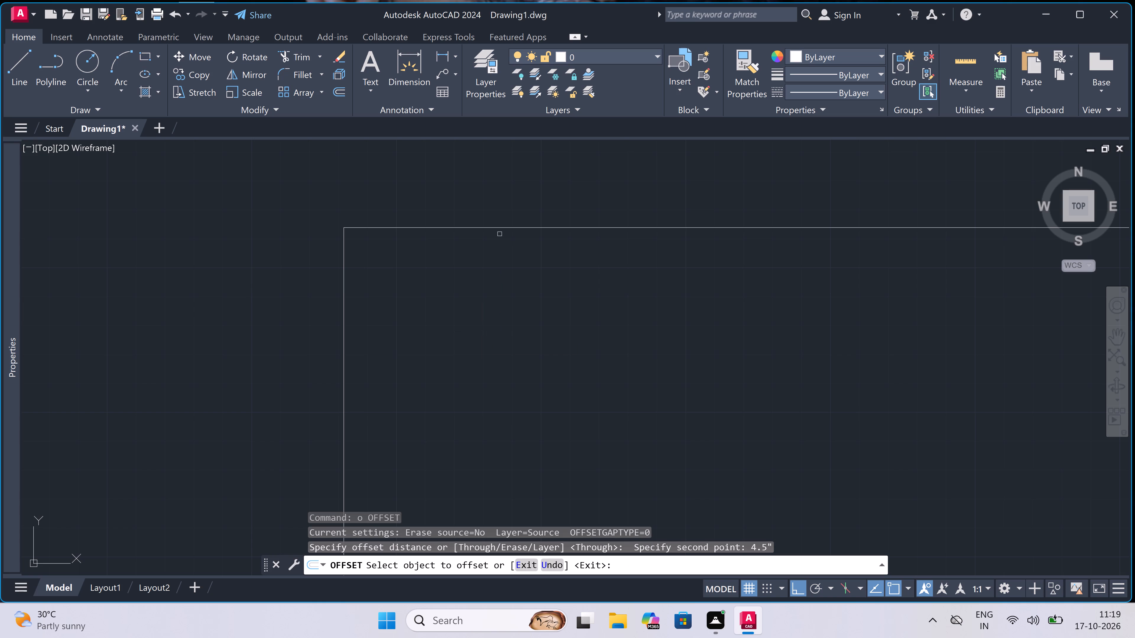
click(499, 227)
click(476, 267)
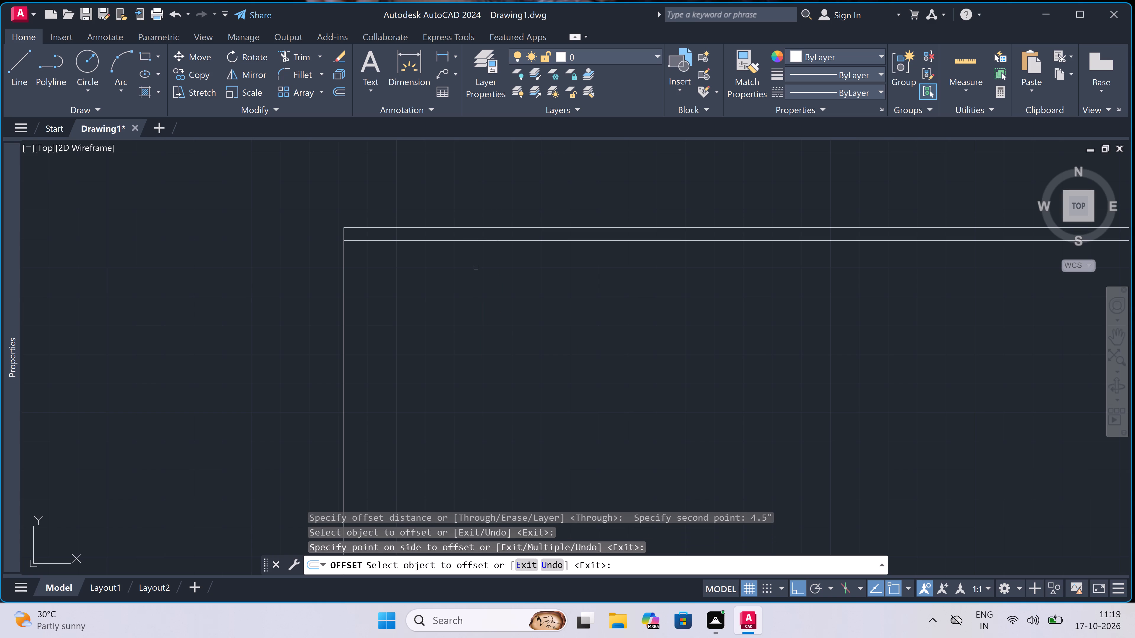
click(344, 262)
double_click(462, 265)
key(Escape)
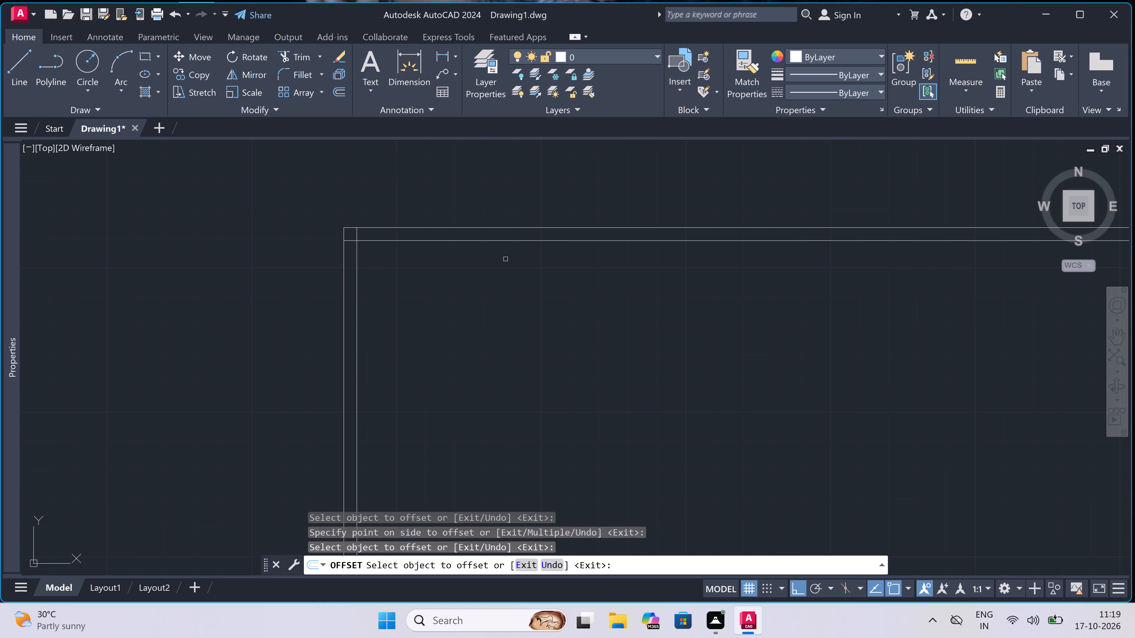
Offset the top wall's inner line 12' downward to set the first room's depth.
key(space)
click(517, 244)
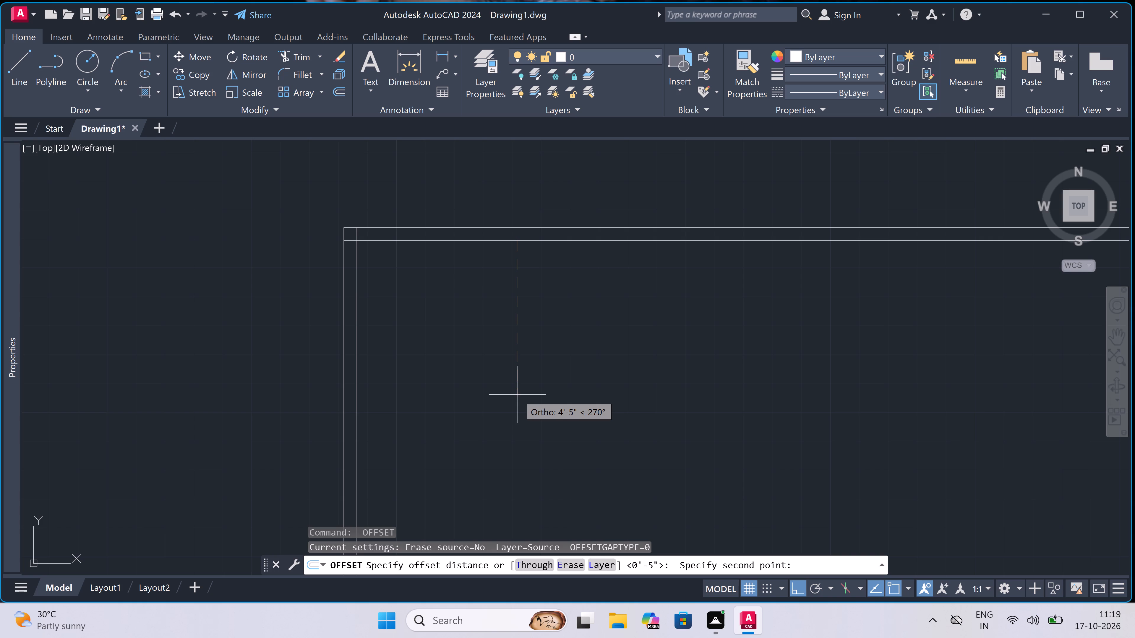
text(12')
key(space)
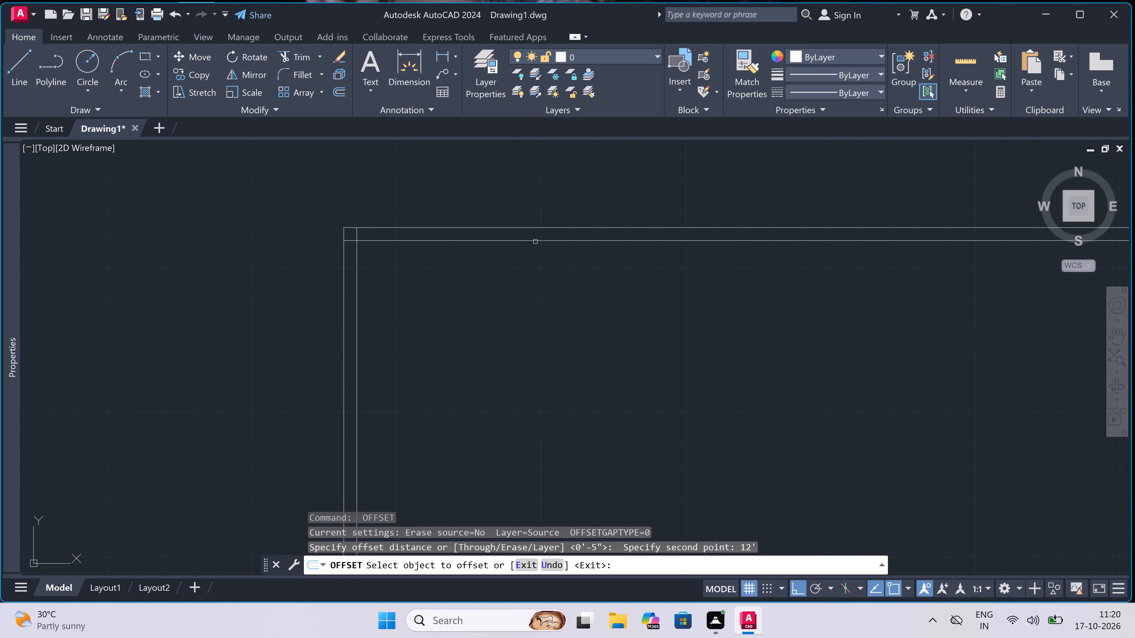
drag(535, 242, 538, 247)
click(538, 286)
scroll(539, 286, down, 5)
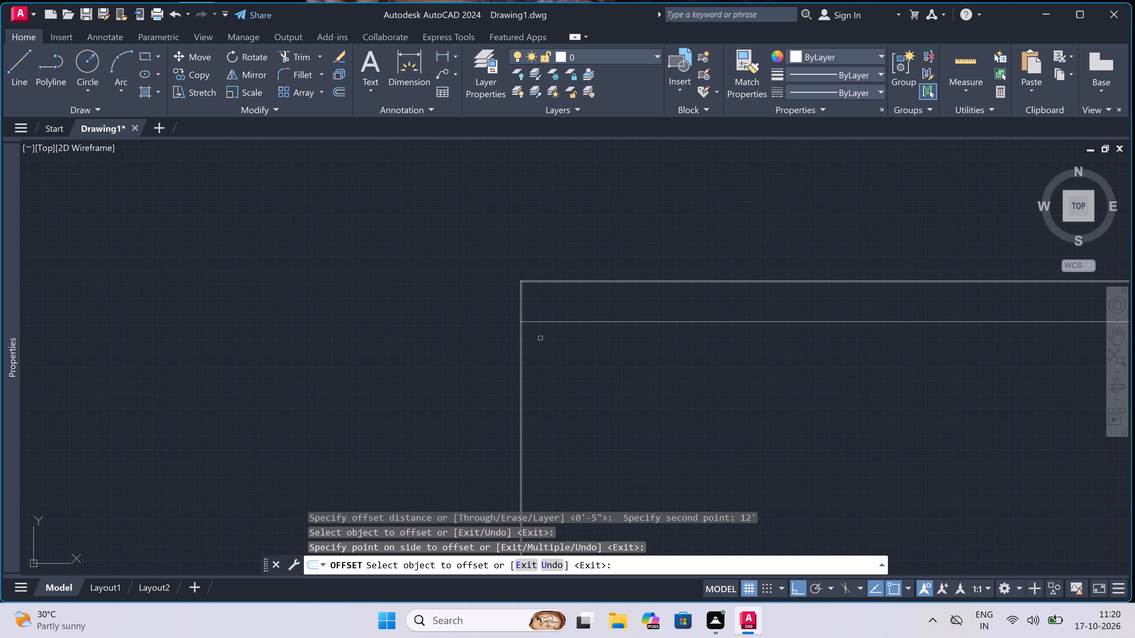
scroll(568, 309, up, 4)
key(Escape)
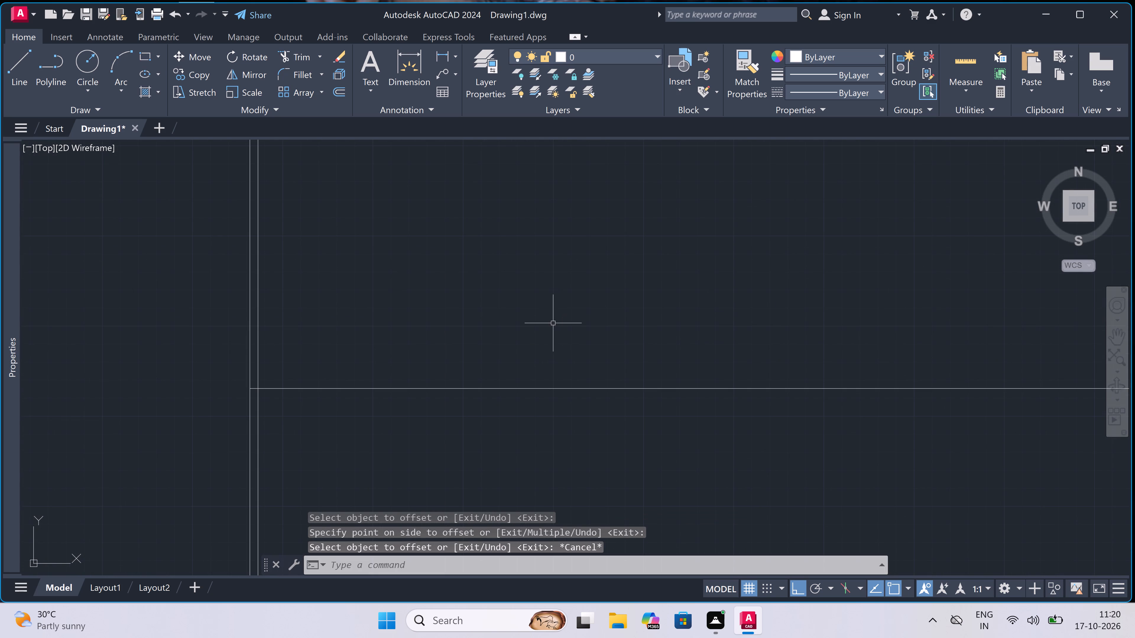
Offset the horizontal line 12' below the top wall by 4.5" downward to form an interior wall.
key(space)
double_click(472, 386)
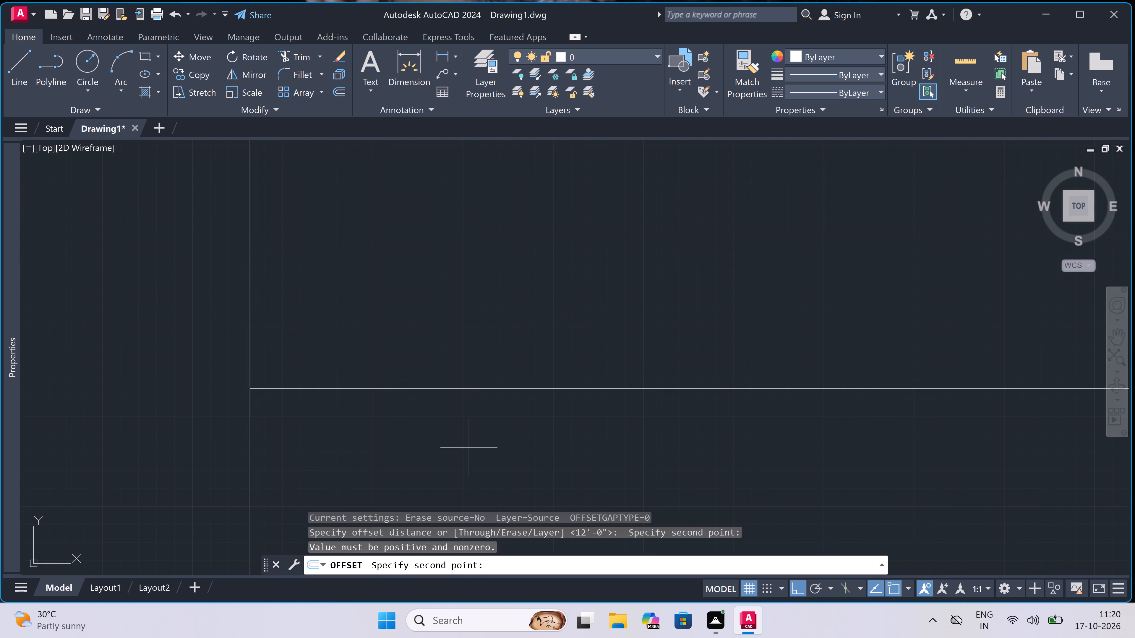
click(475, 389)
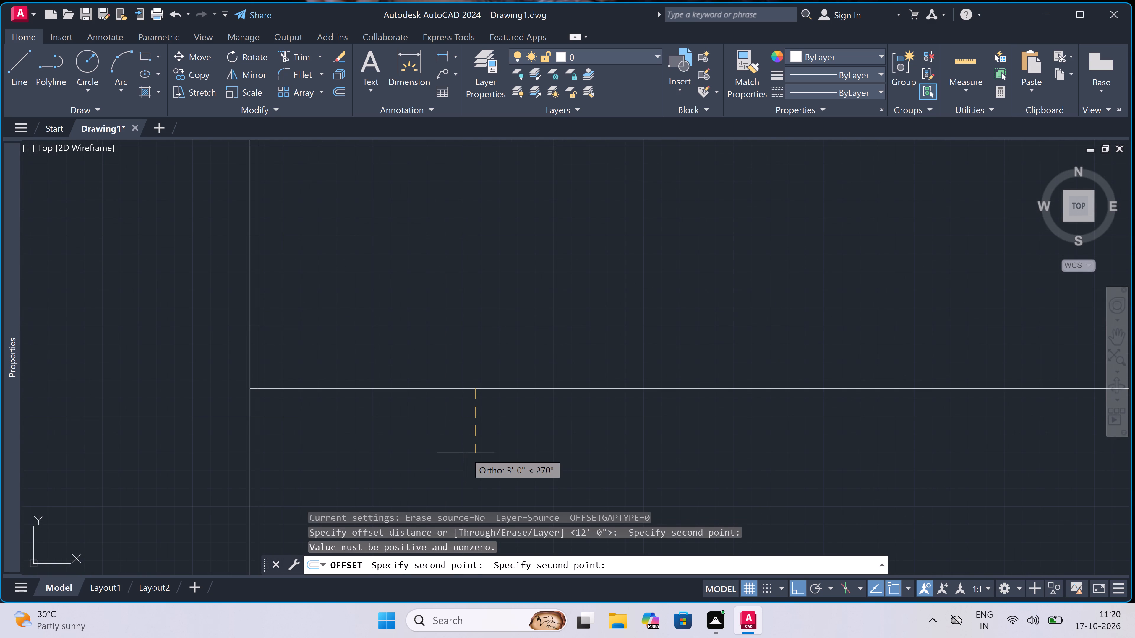
text(4.5")
key(space)
scroll(502, 389, down, 1)
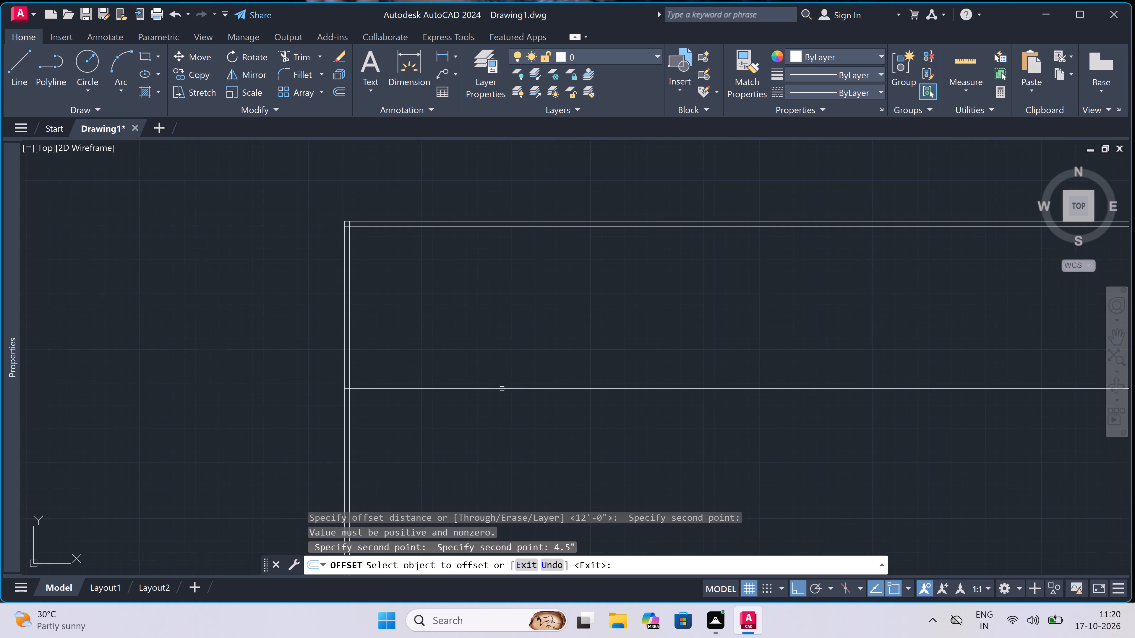
click(488, 437)
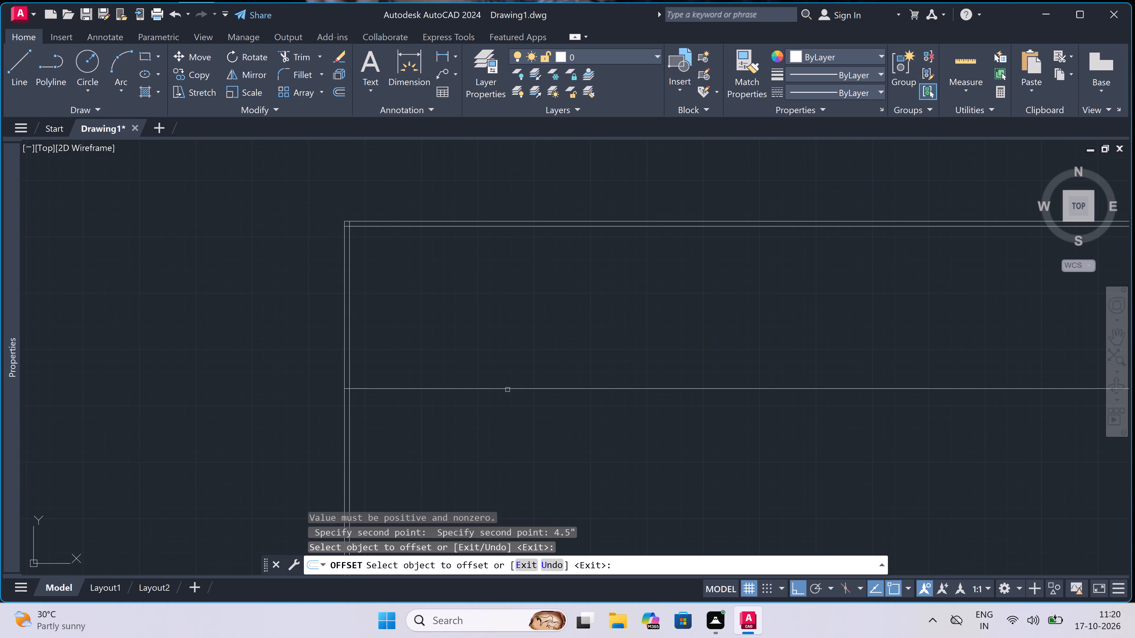
click(507, 390)
click(493, 434)
key(Escape)
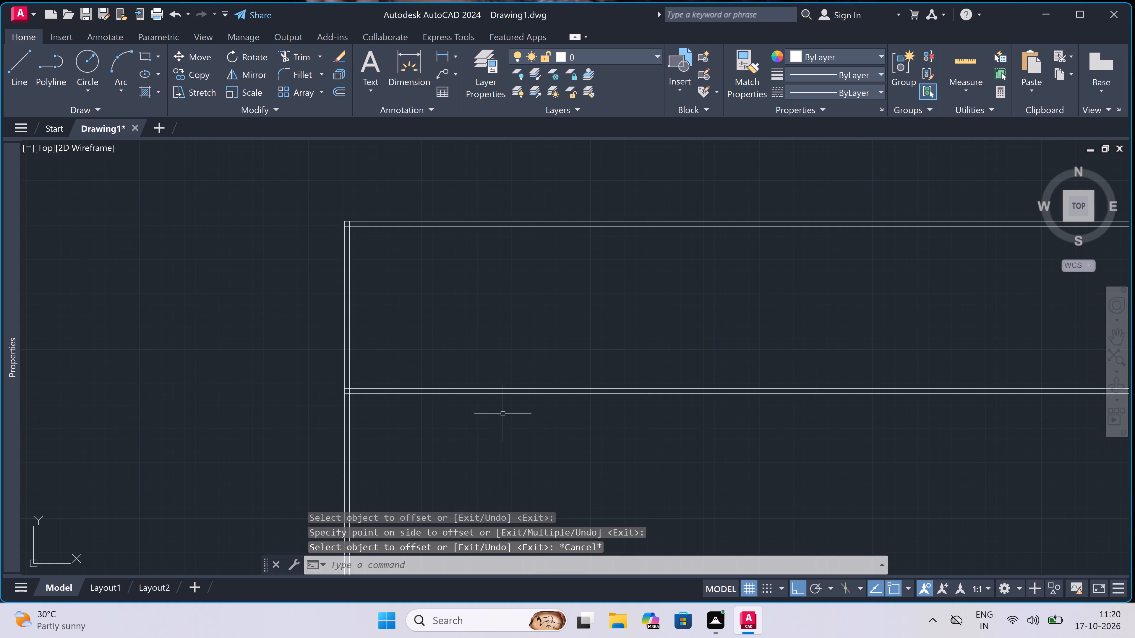
Offset the interior wall's lower line by 5', once upward and once downward.
key(space)
click(509, 395)
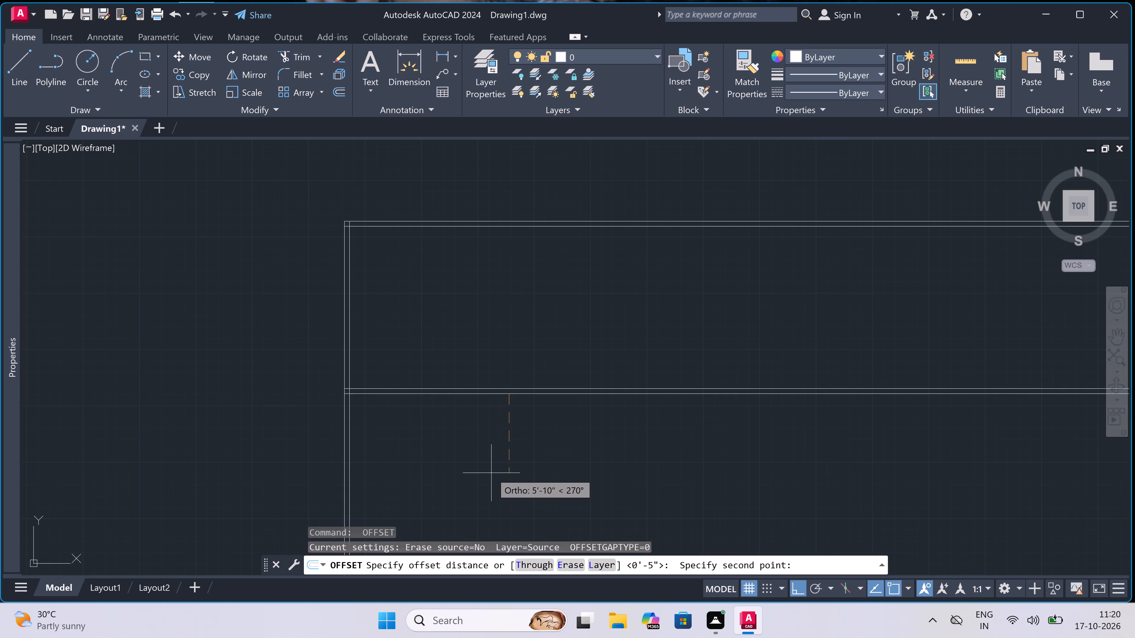
text(5')
key(space)
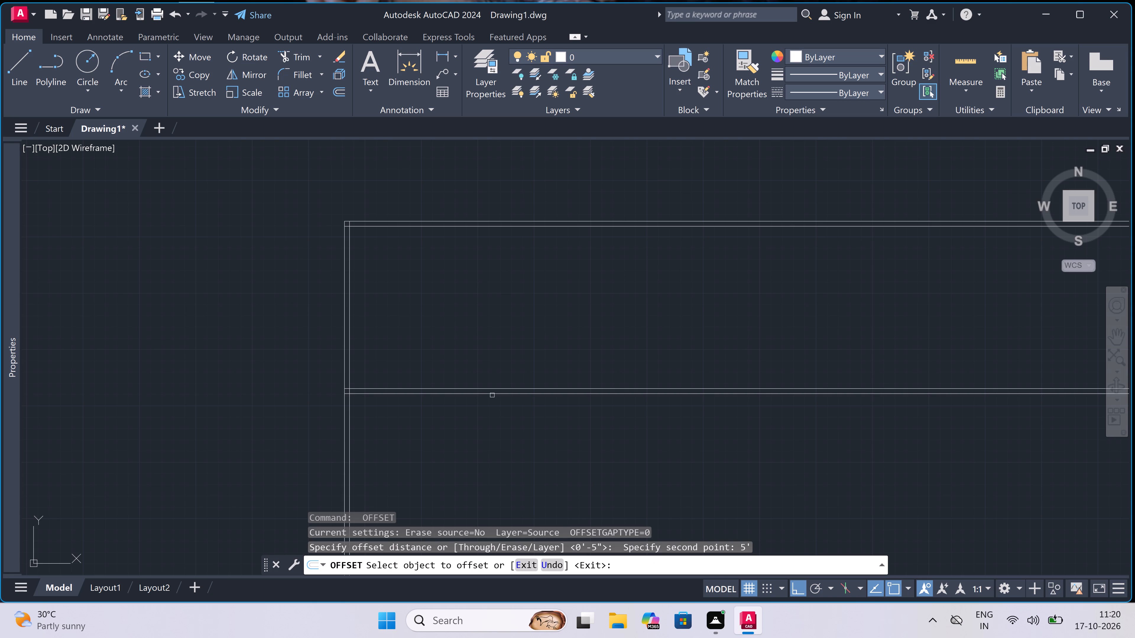
click(494, 394)
drag(494, 395, 494, 398)
double_click(492, 417)
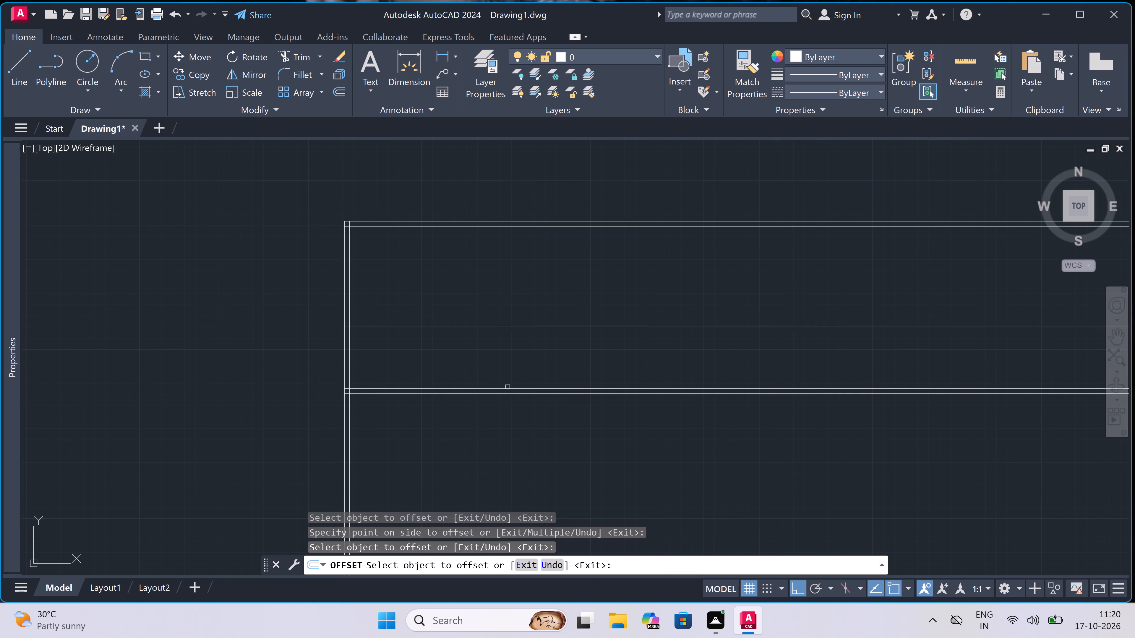
click(502, 394)
click(474, 475)
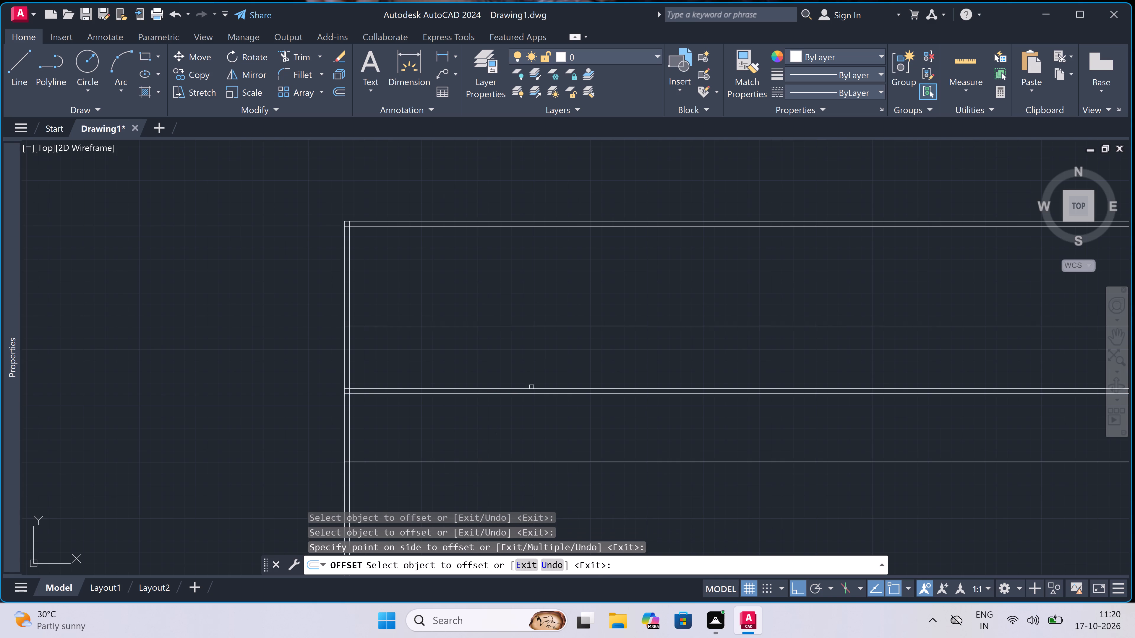
Delete the horizontal line offset 5' above the interior wall.
key(Escape)
double_click(582, 301)
double_click(524, 360)
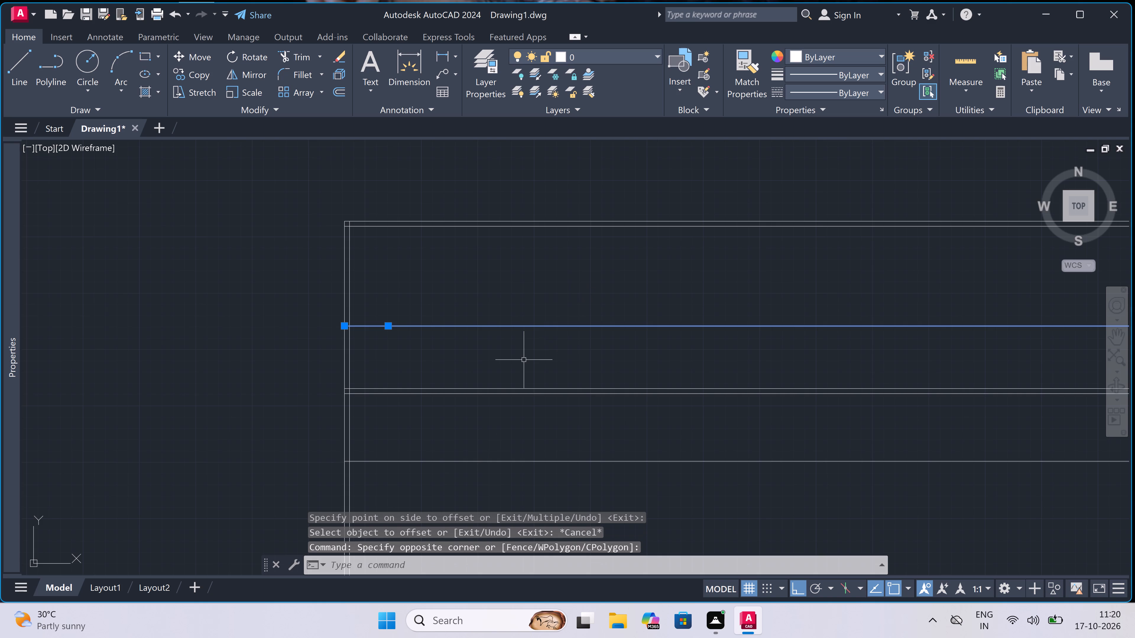
key(Delete)
Offset the horizontal line 5' below the first interior wall by 4.5" downward to form a second interior wall.
scroll(526, 325, down, 5)
scroll(519, 341, up, 4)
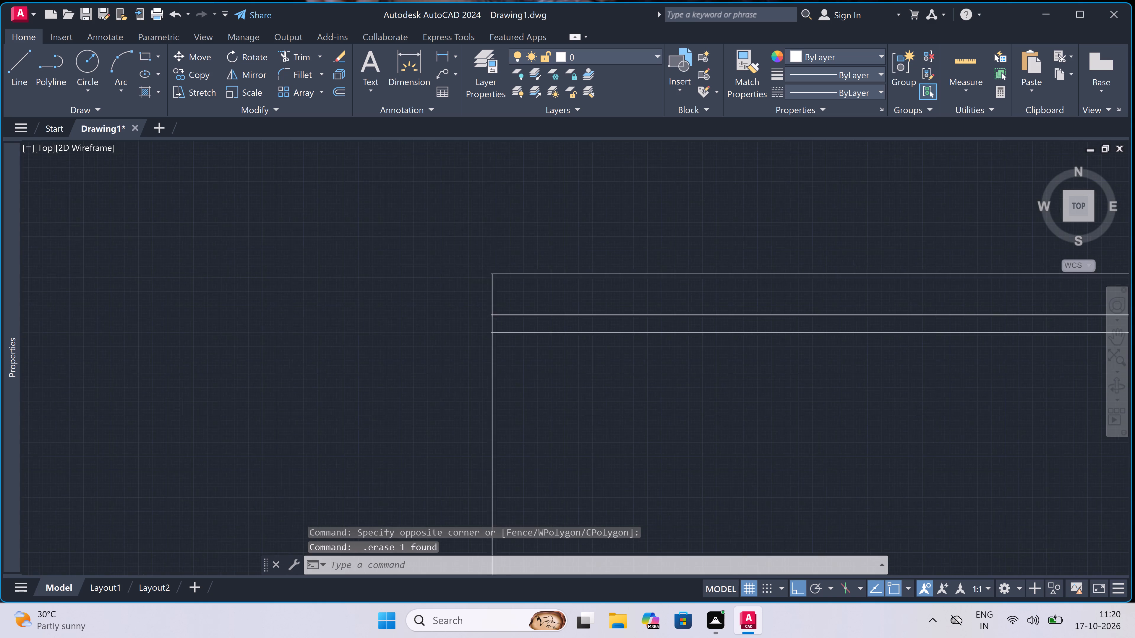
scroll(567, 295, up, 2)
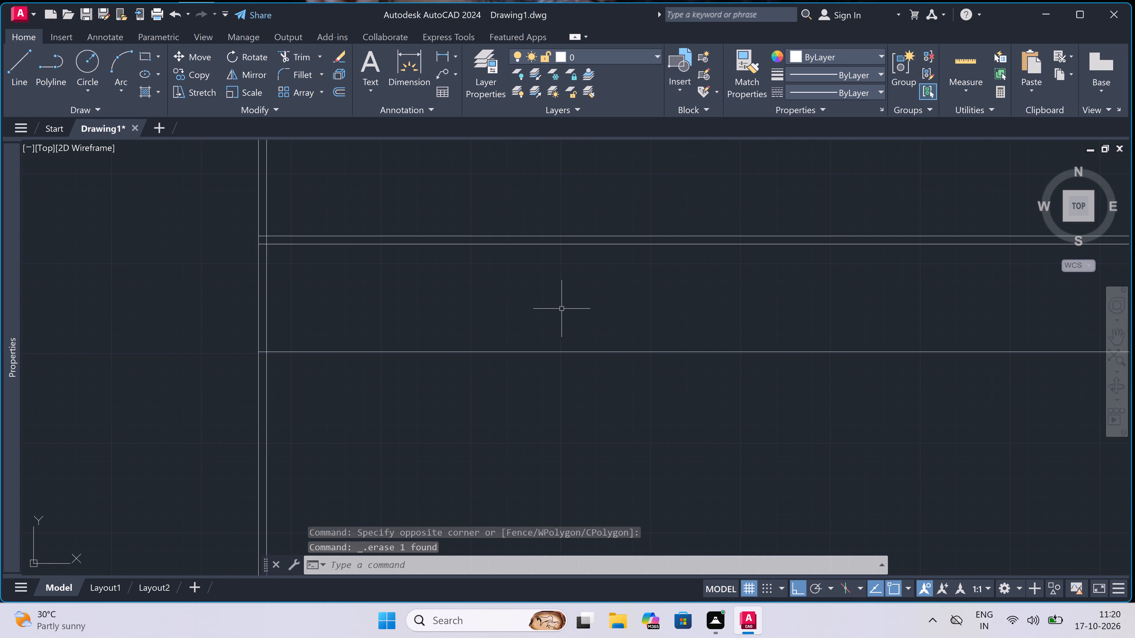
key(o)
key(space)
click(554, 355)
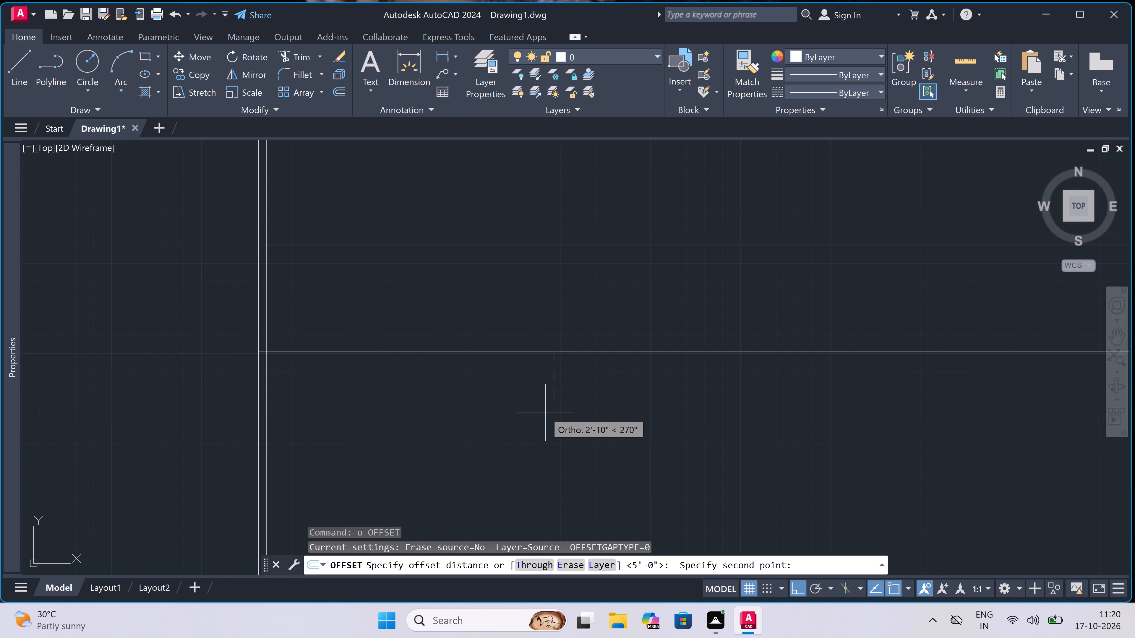
text(4.5)
text(")
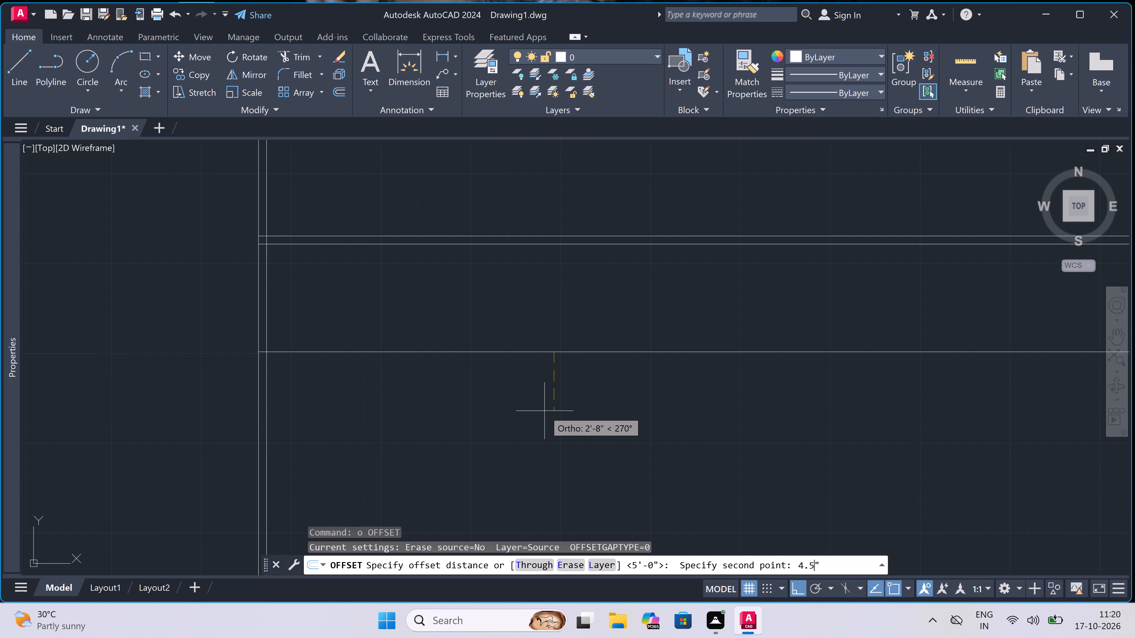
key(space)
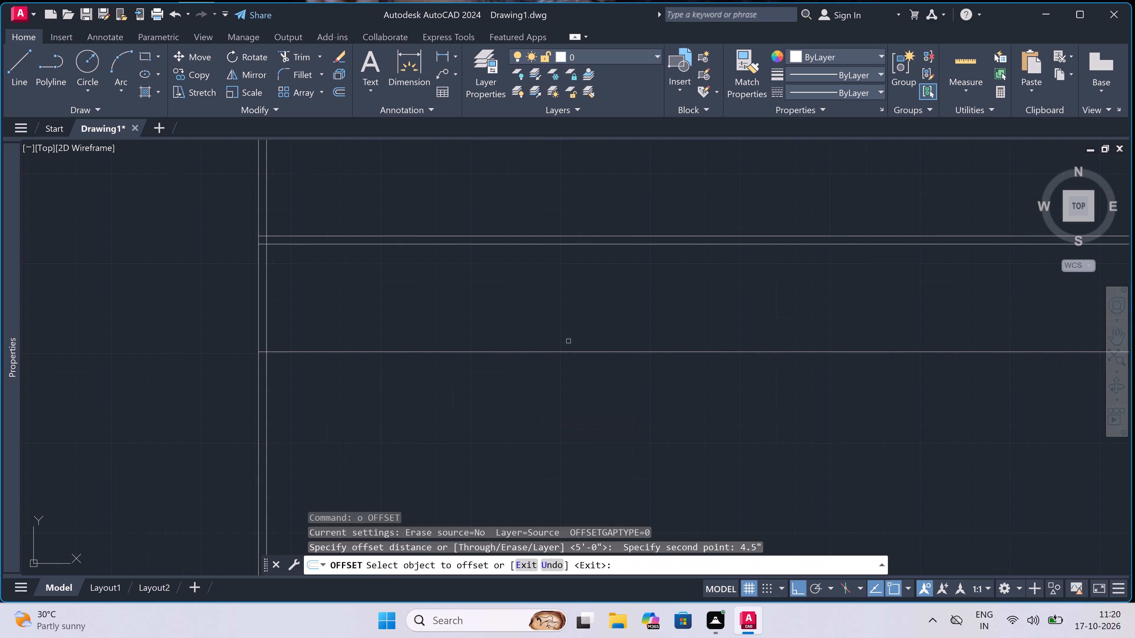
click(565, 352)
click(530, 429)
key(Escape)
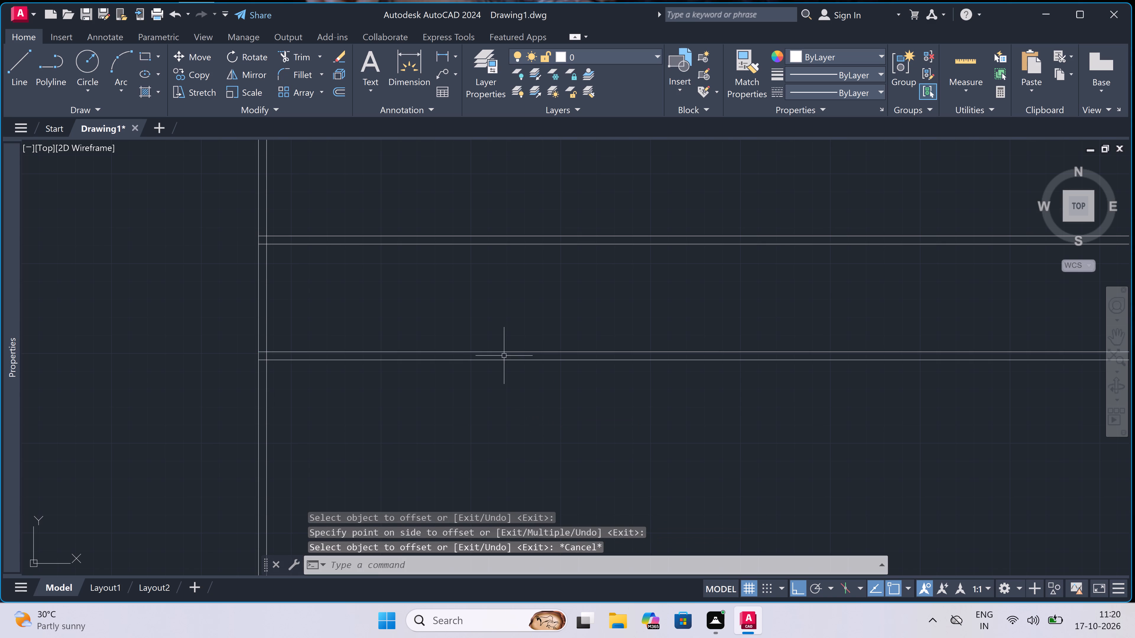
Offset the second interior wall's lower line 2'6" downward.
key(space)
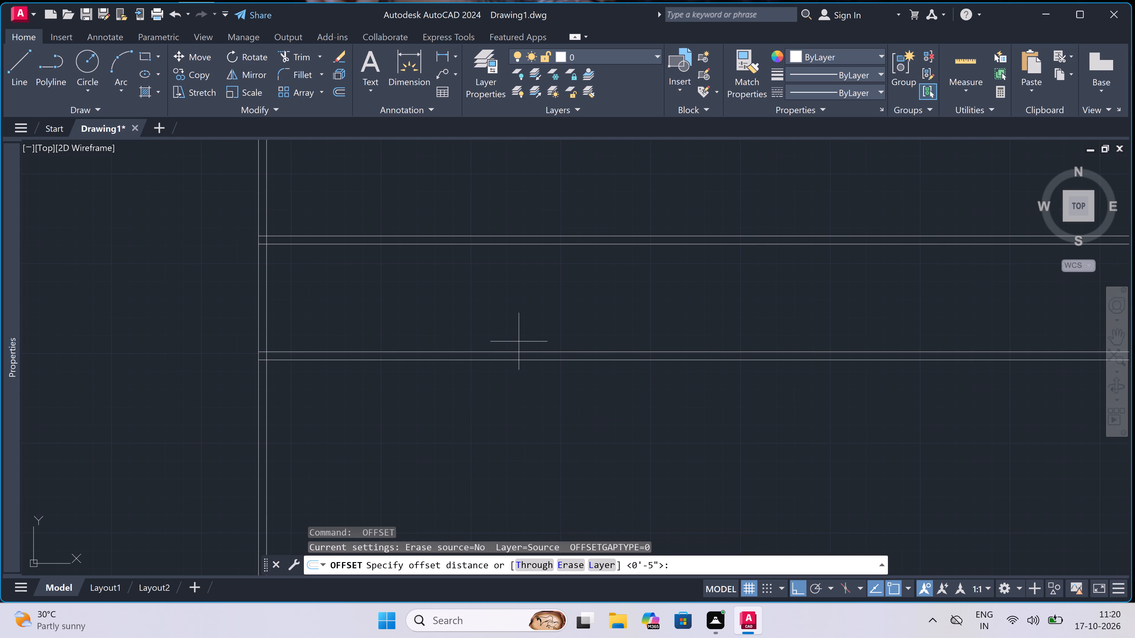
double_click(520, 362)
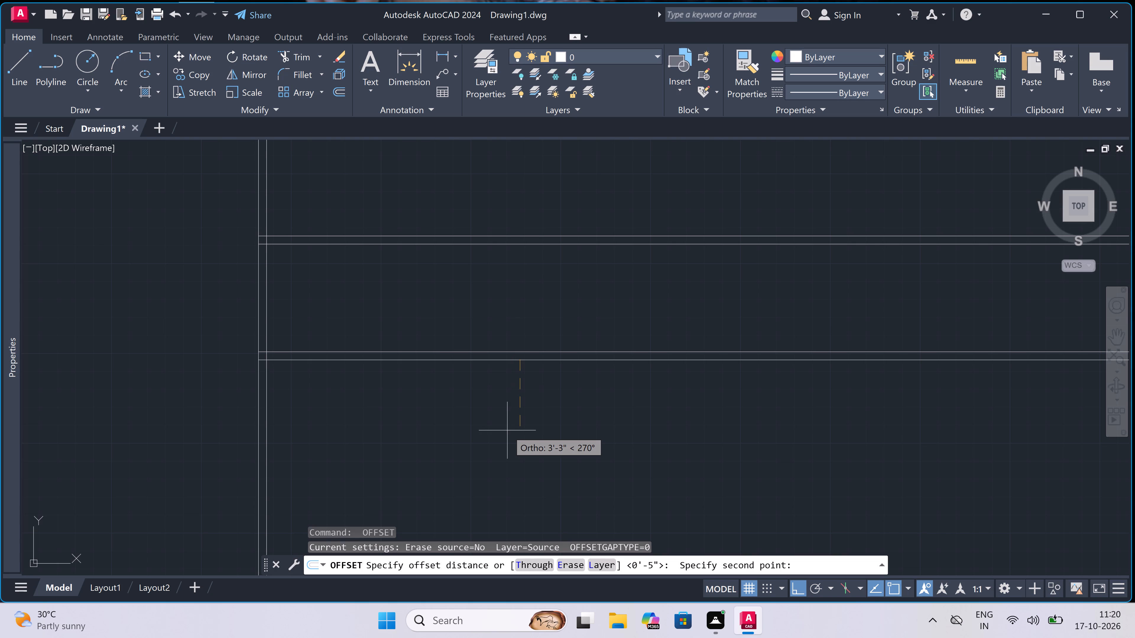
text(2'6")
key(space)
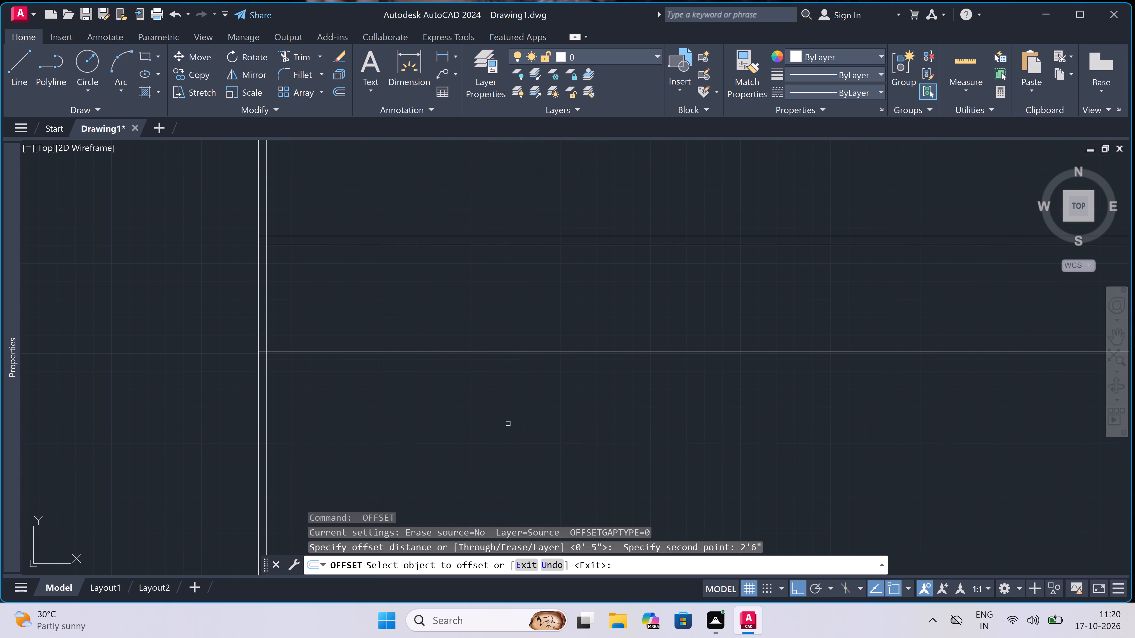
click(527, 359)
click(524, 392)
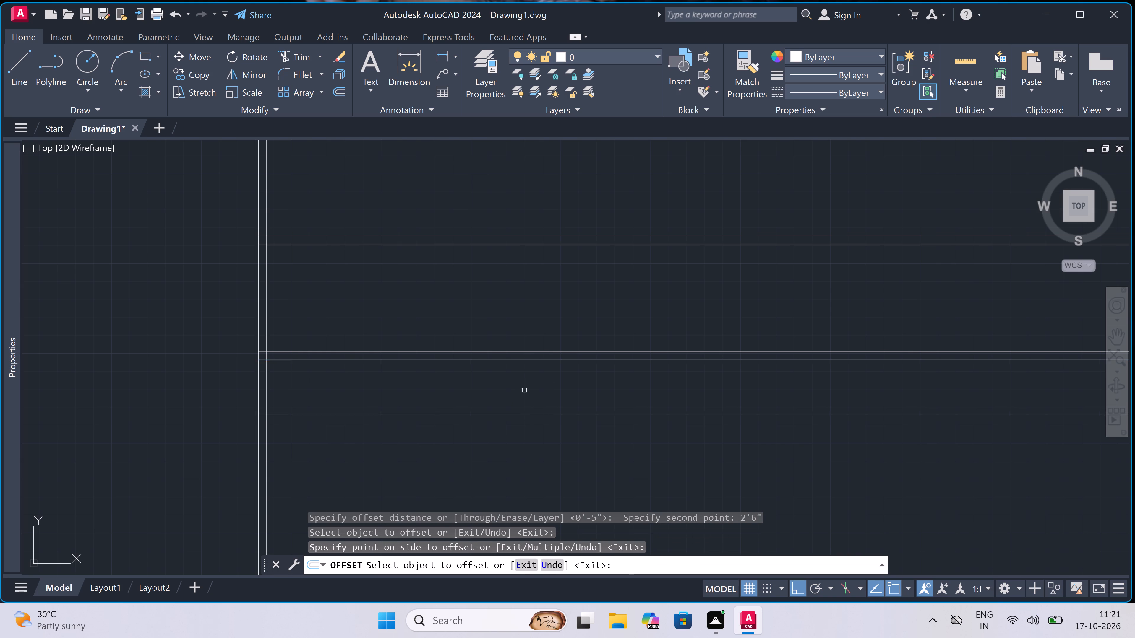
scroll(524, 390, down, 3)
key(Escape)
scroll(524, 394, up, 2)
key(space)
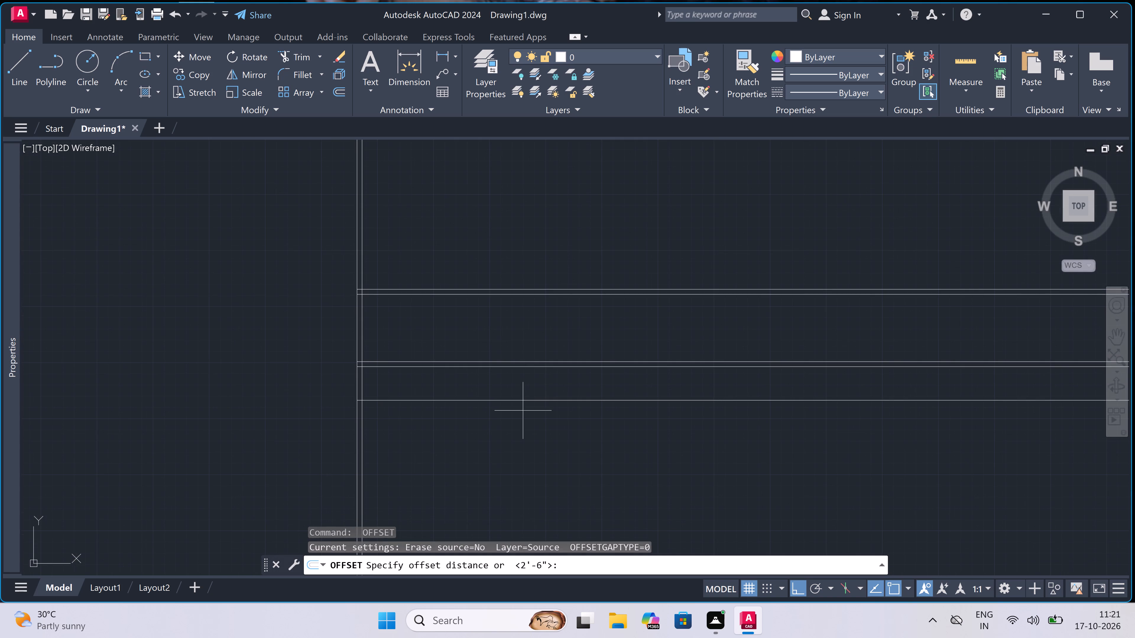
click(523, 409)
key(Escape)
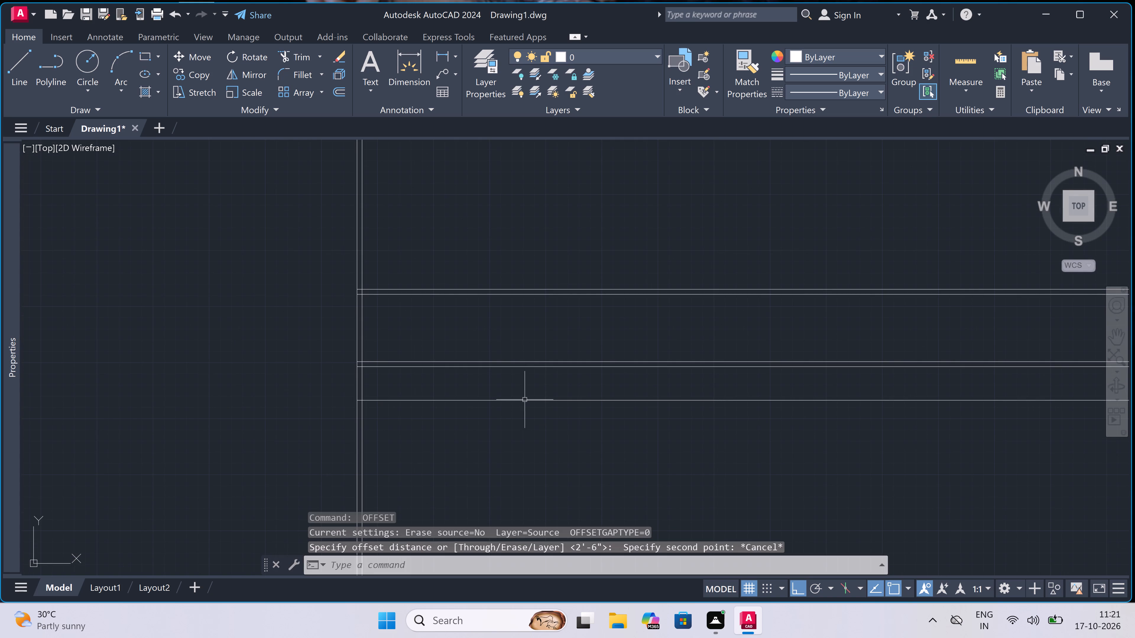
Offset the horizontal line 2'6" below the second interior wall by 4.5" downward to form a third interior wall.
key(space)
click(525, 400)
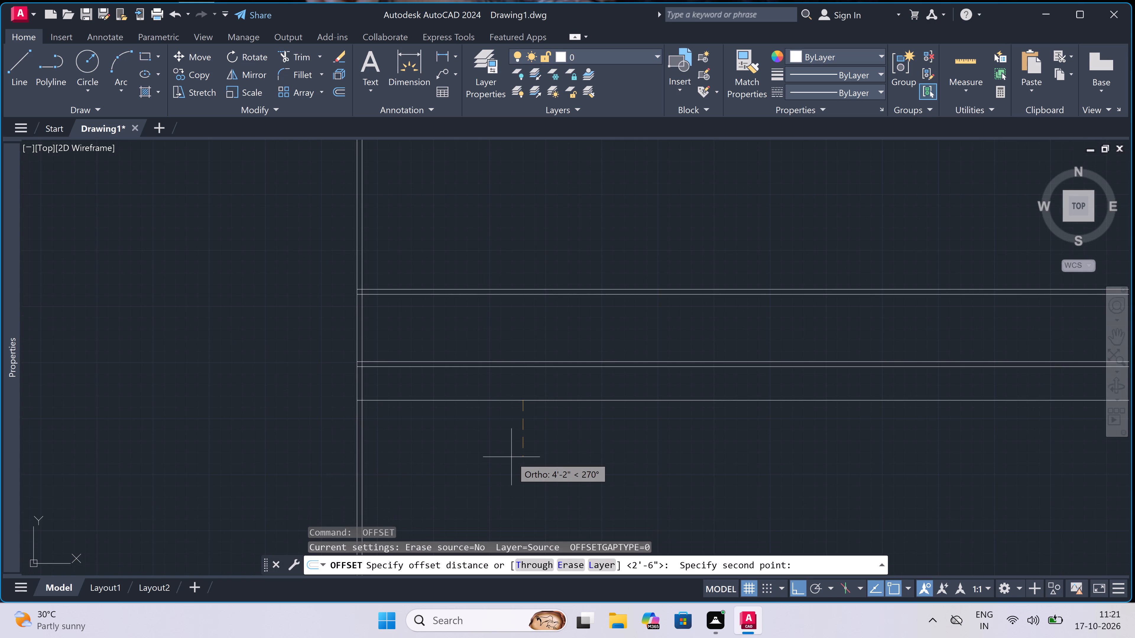
text(4.5")
key(space)
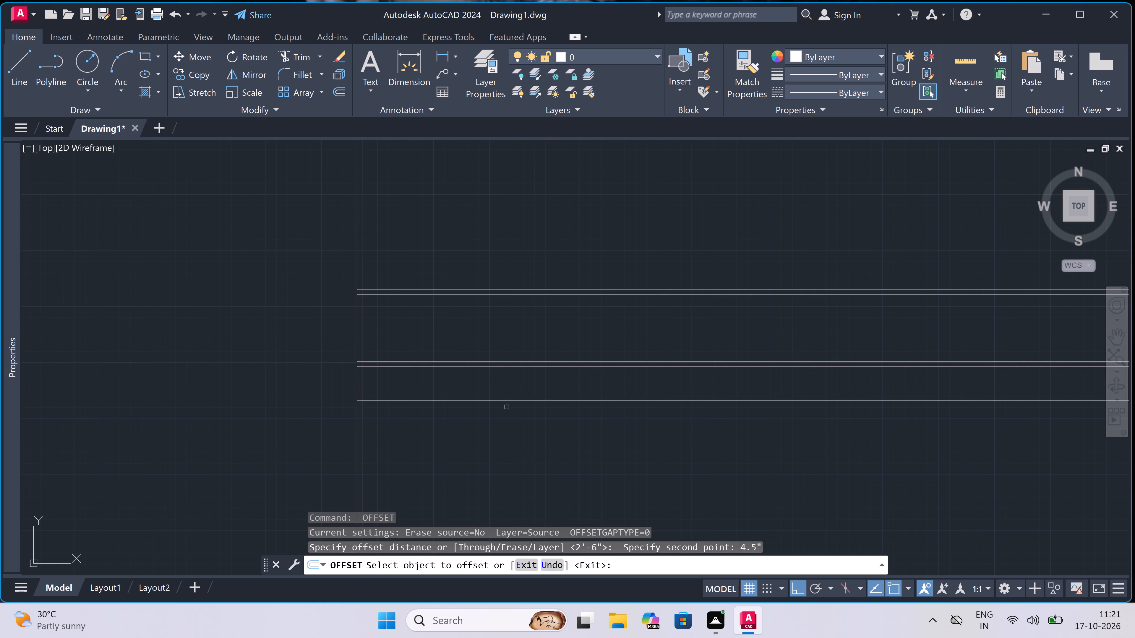
click(505, 399)
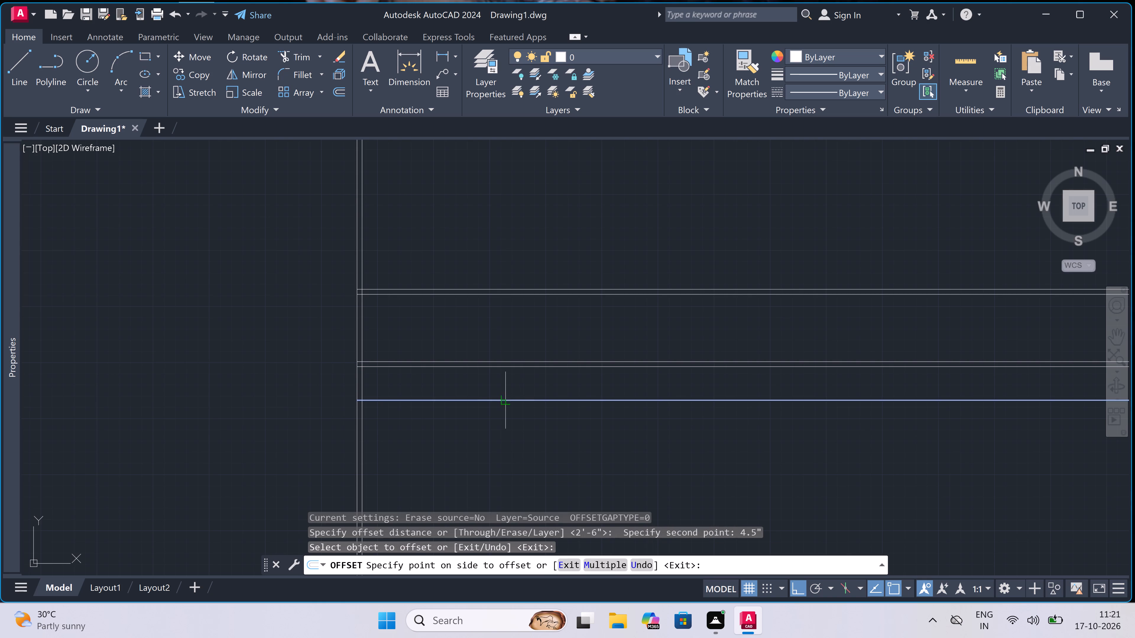
click(502, 438)
key(Escape)
Offset the third interior wall's lower line 6'9" downward.
key(space)
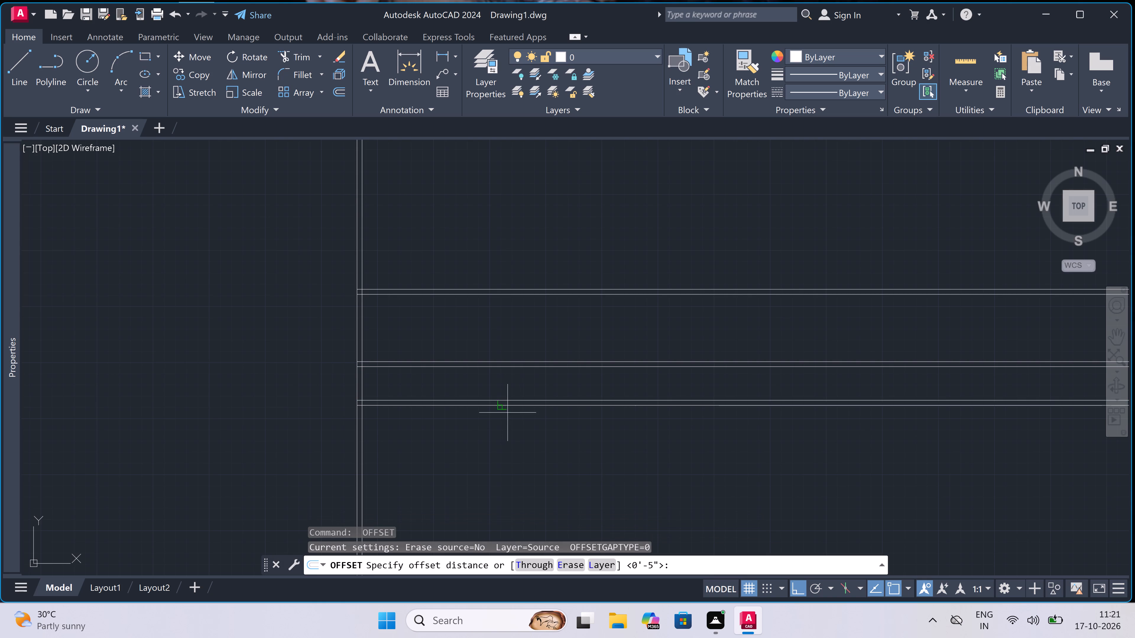
double_click(505, 408)
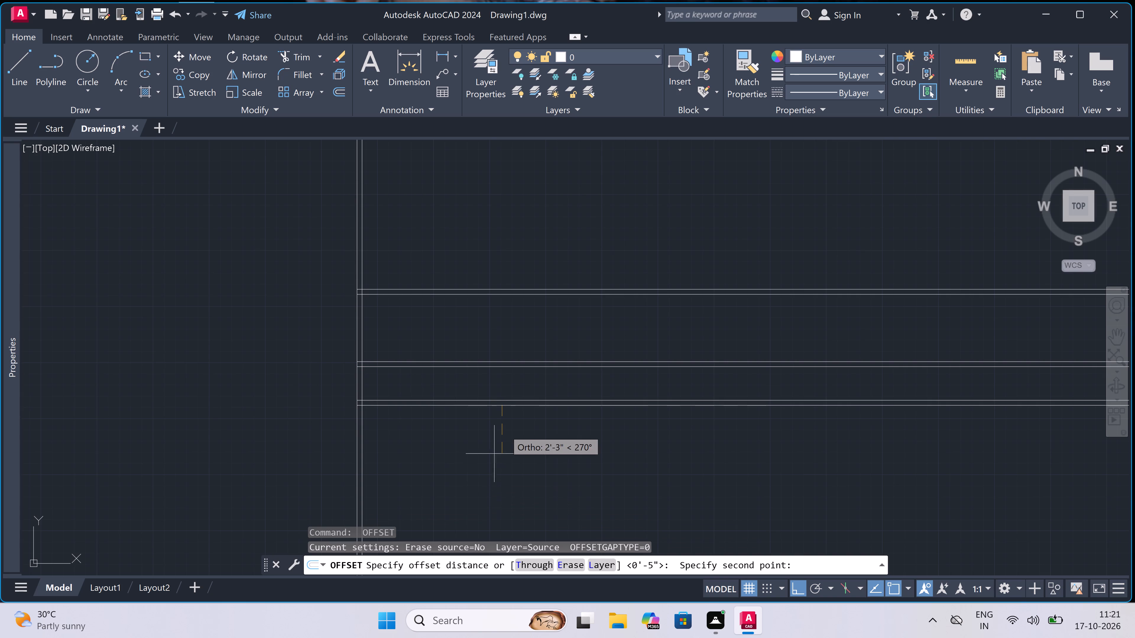
scroll(506, 424, down, 2)
scroll(487, 449, up, 3)
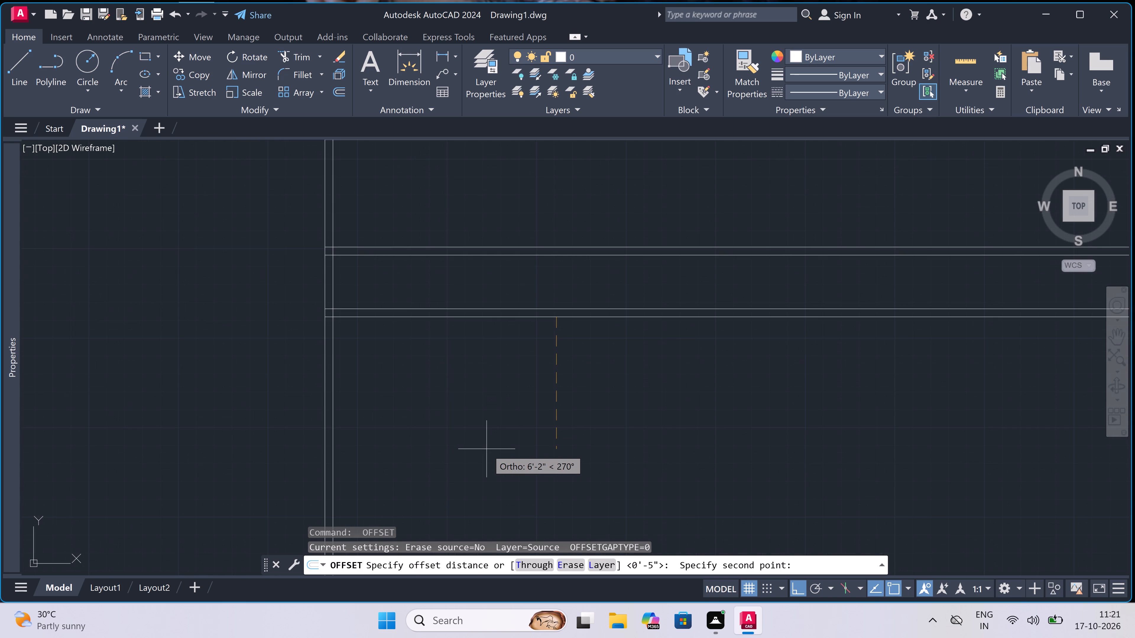
text(6')
key(9)
text(")
key(space)
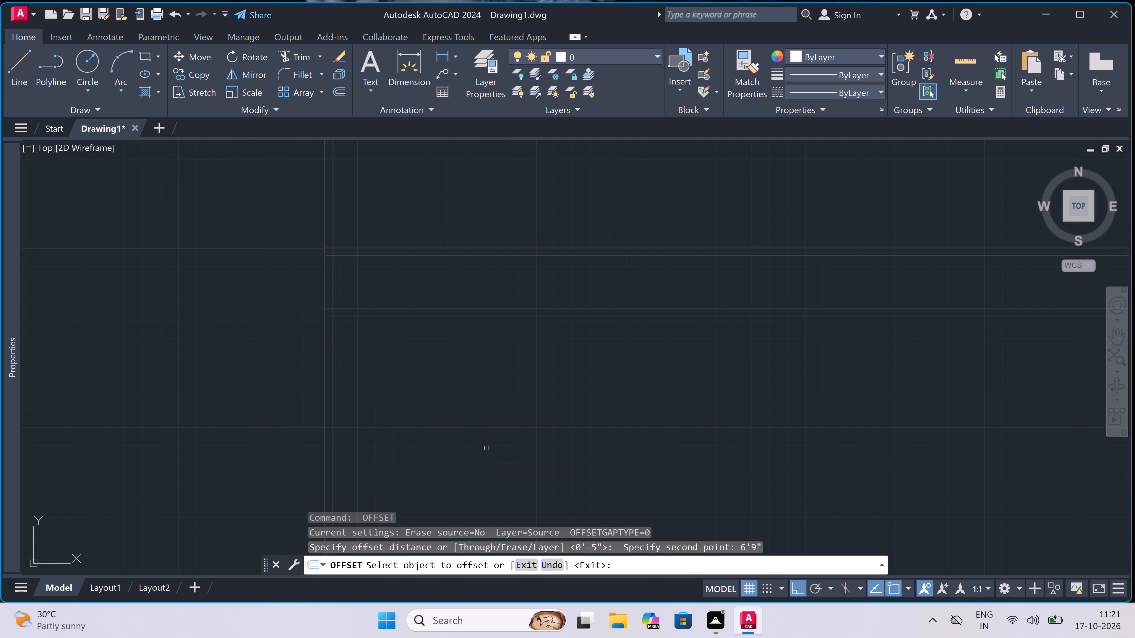
double_click(548, 318)
click(550, 365)
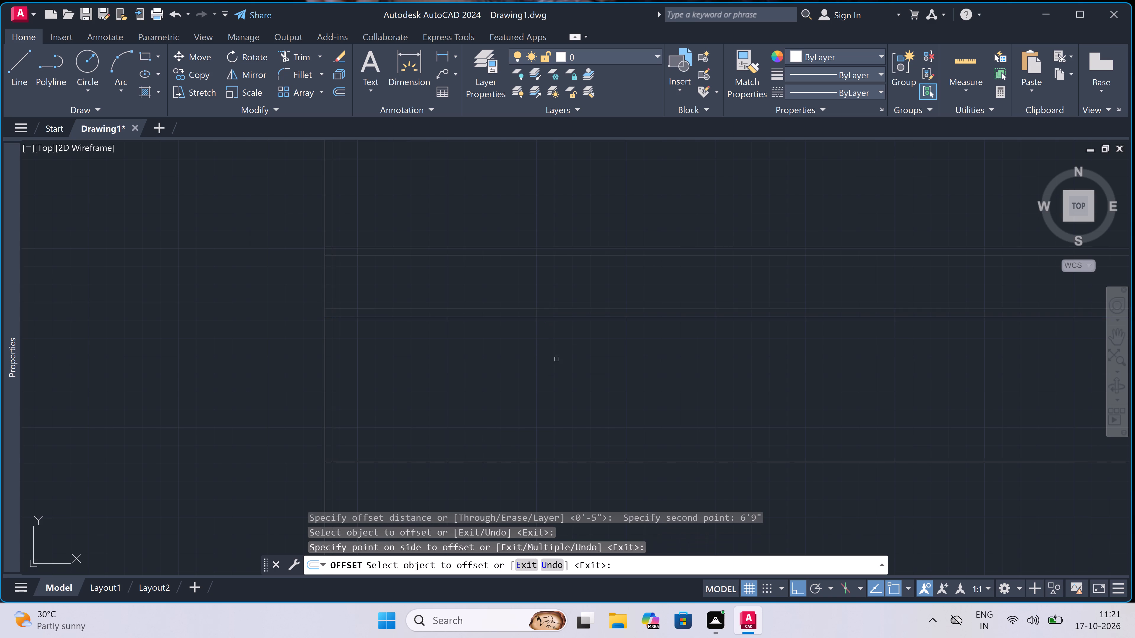
scroll(557, 359, down, 3)
key(Escape)
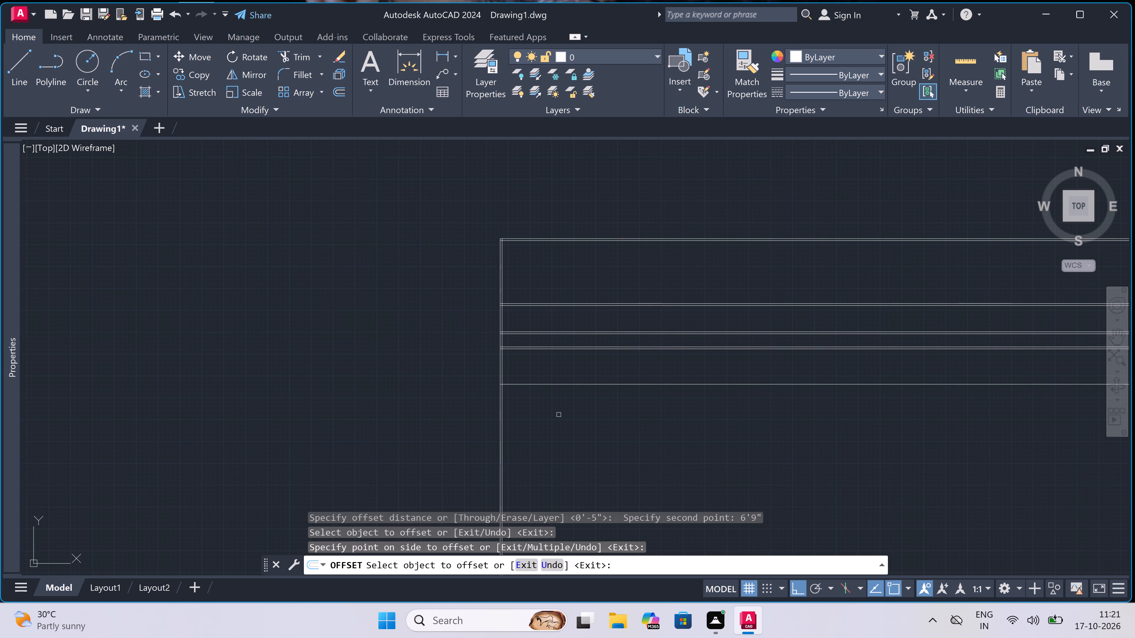
Offset the horizontal line 6'9" below the third interior wall by 4.5" downward to form a fourth wall.
scroll(570, 401, up, 2)
key(space)
click(581, 358)
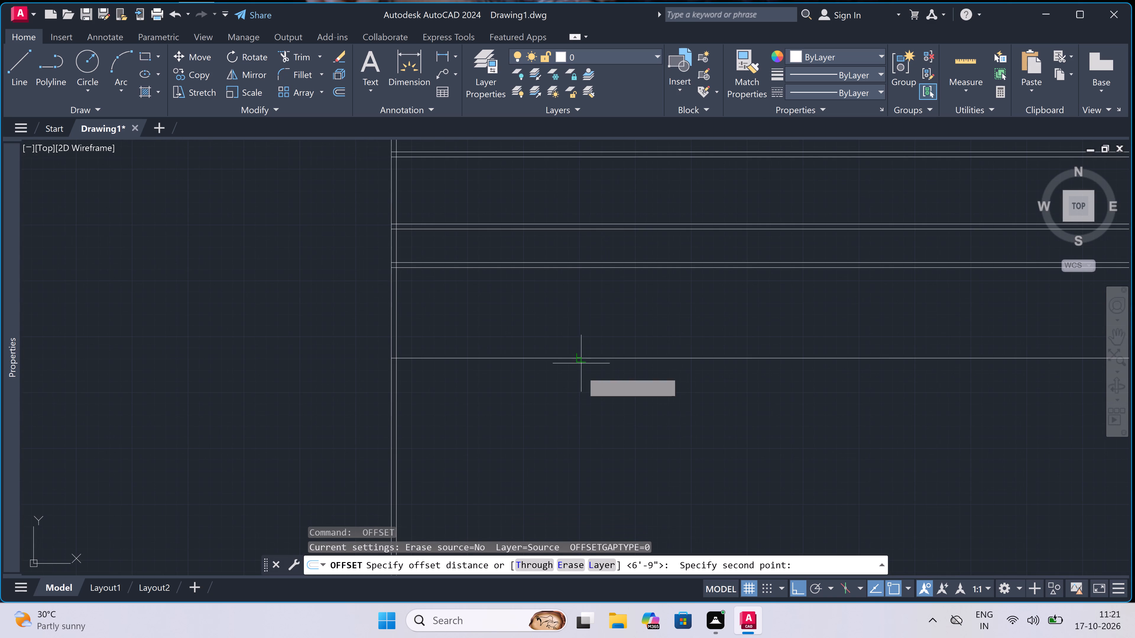
text(4.5")
key(space)
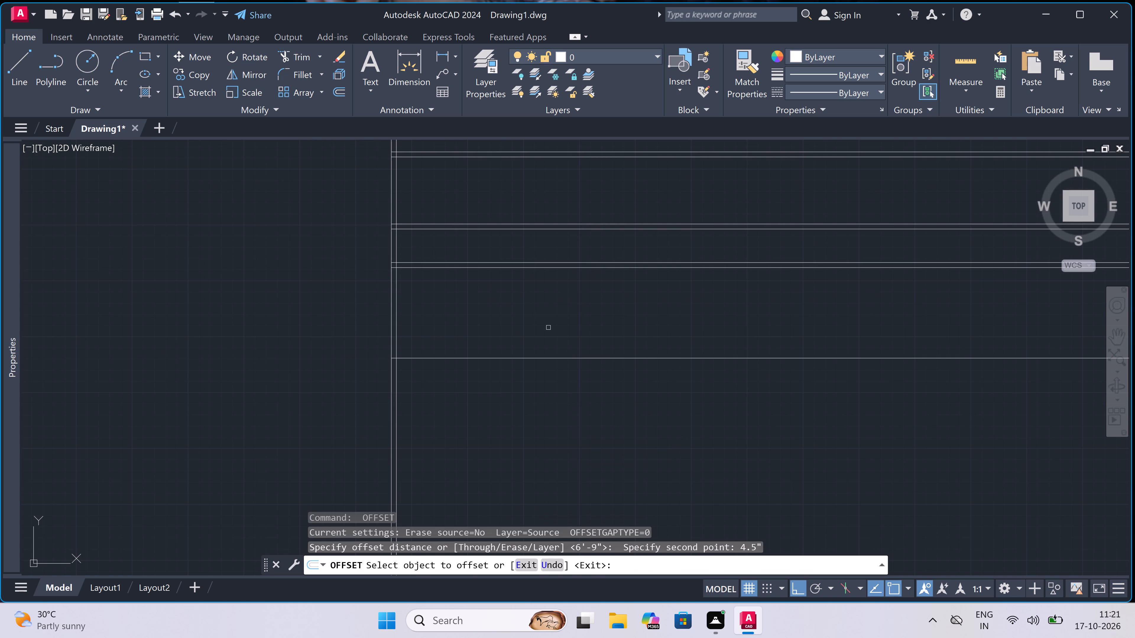
click(547, 358)
click(527, 419)
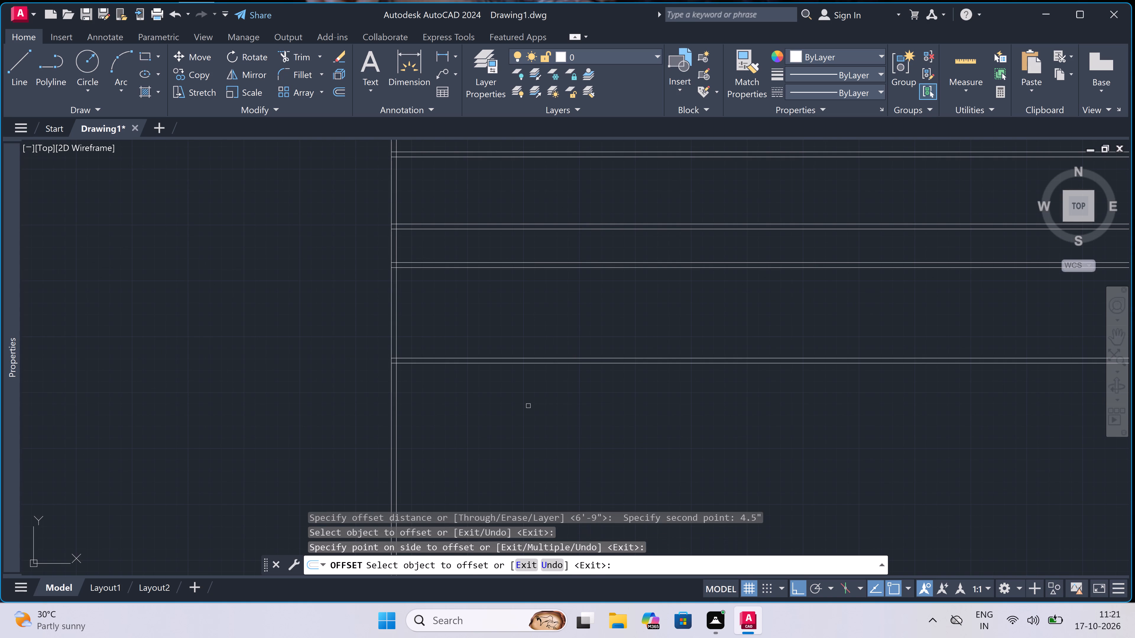
key(Escape)
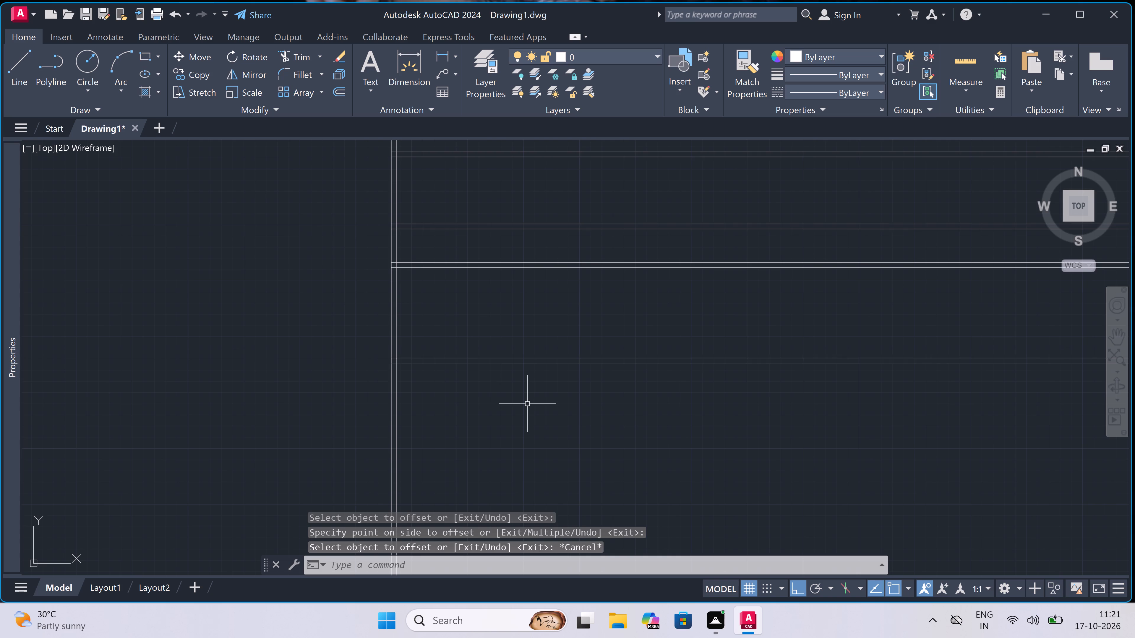
Offset the left outer wall's inner line 10'3" to the right to set the first room's width.
scroll(527, 404, down, 3)
scroll(492, 305, up, 3)
key(Escape)
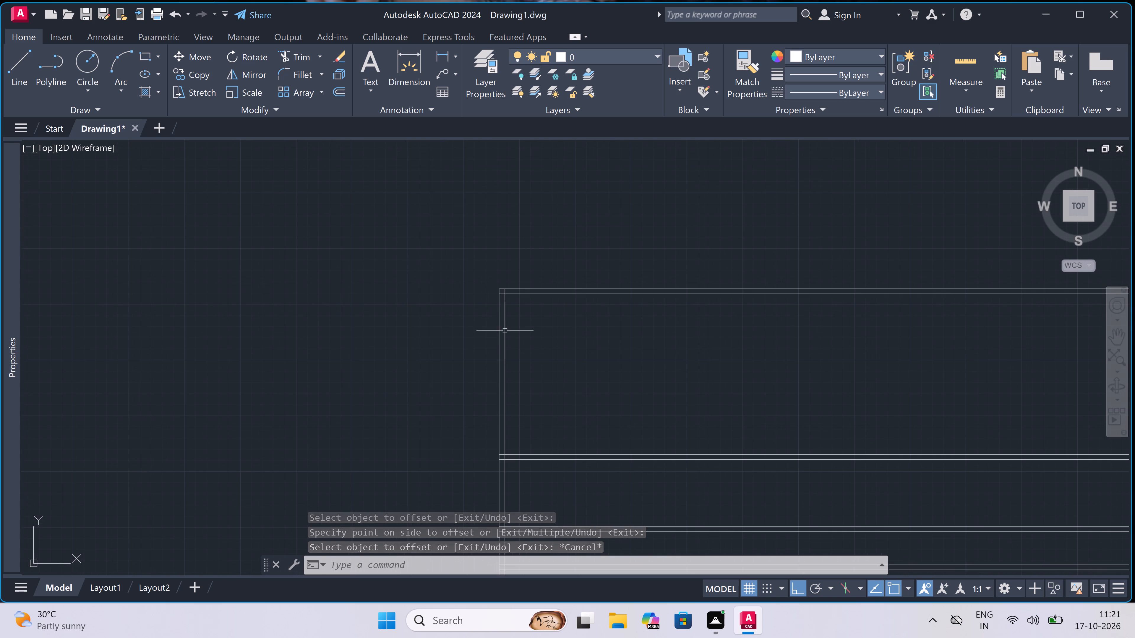
key(space)
click(504, 336)
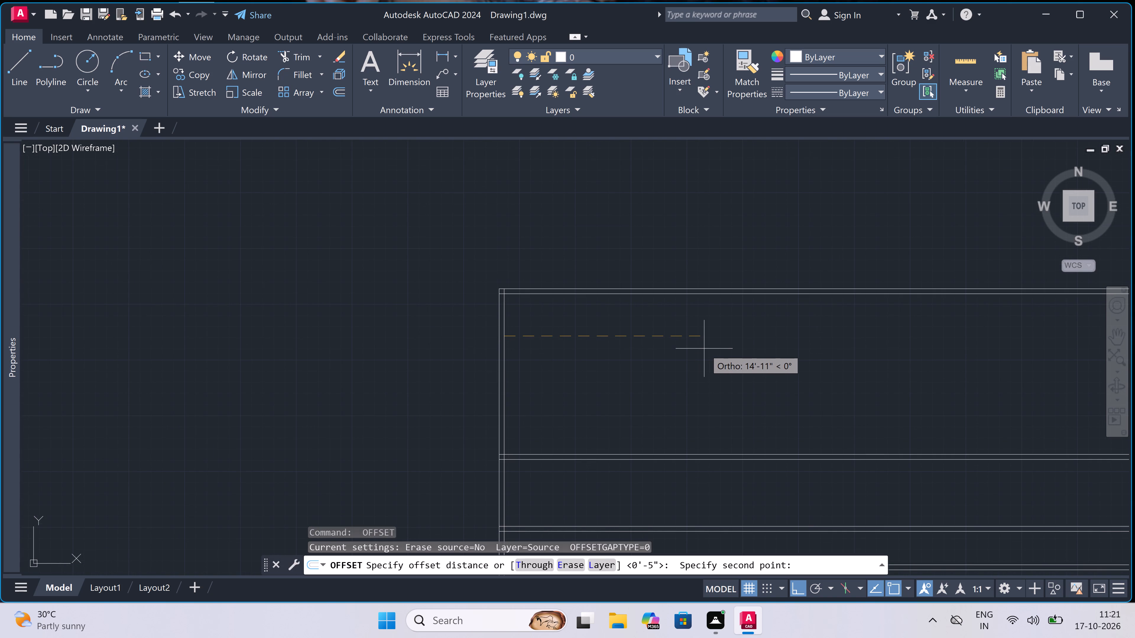
text(10'3")
key(space)
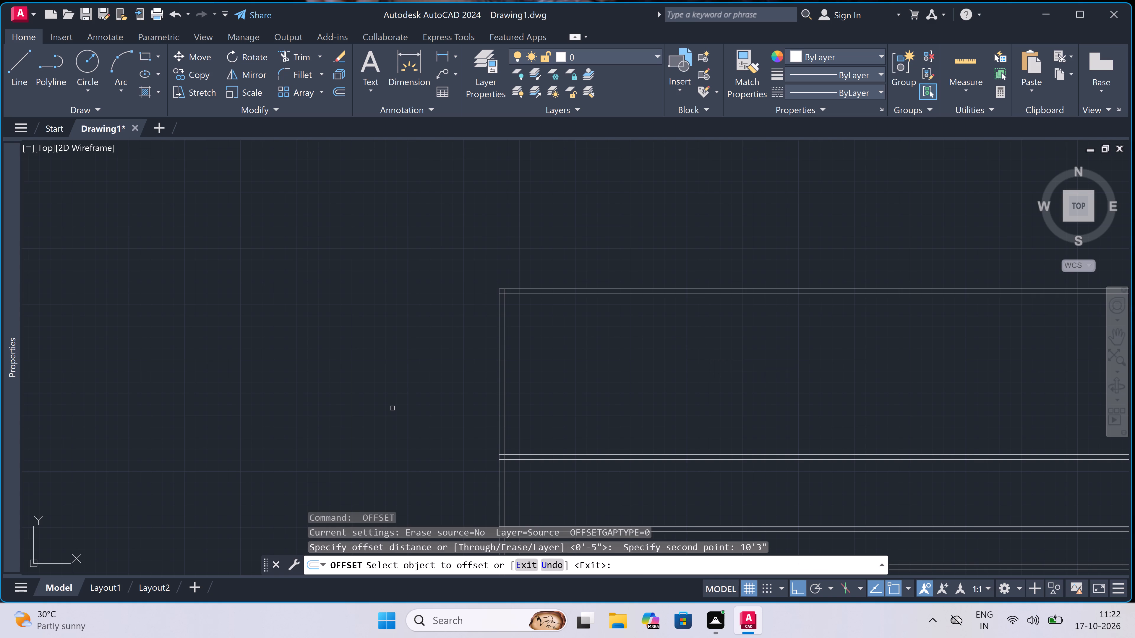
click(503, 358)
click(612, 359)
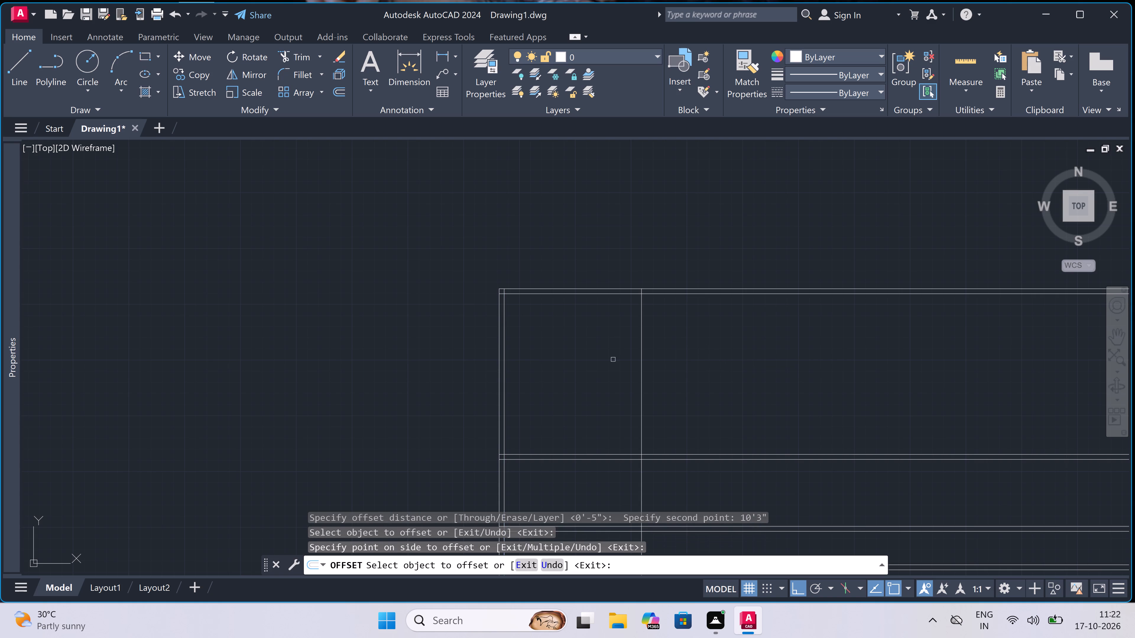
key(Escape)
Offset the vertical line 10'3" from the left wall by 4.5" to the right to form a vertical interior wall.
key(space)
click(642, 367)
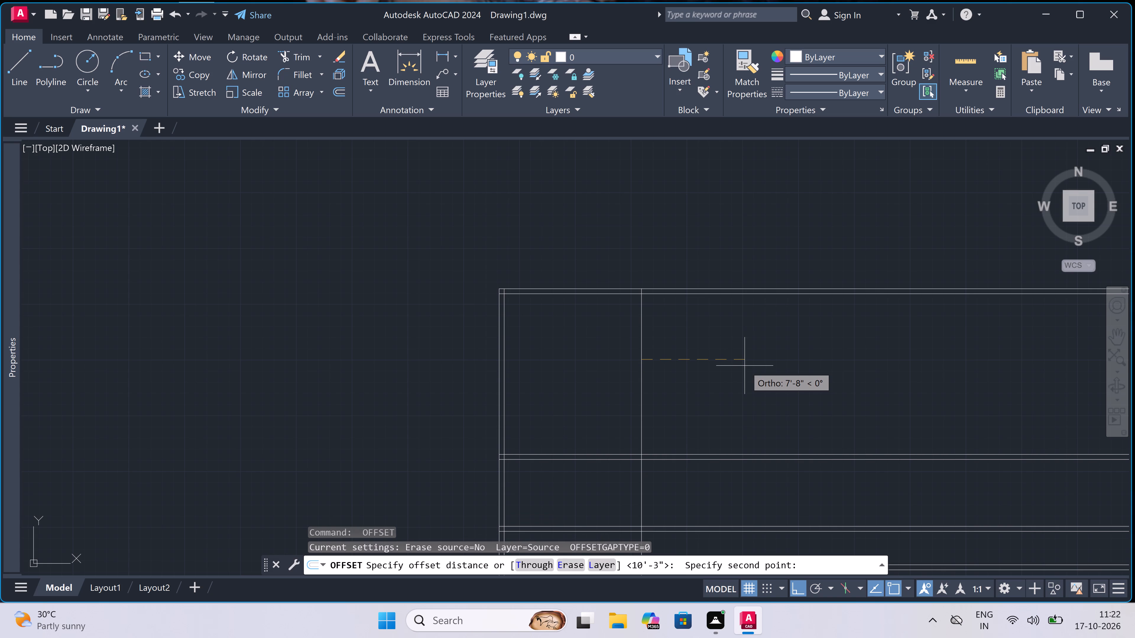
text(4.5")
key(space)
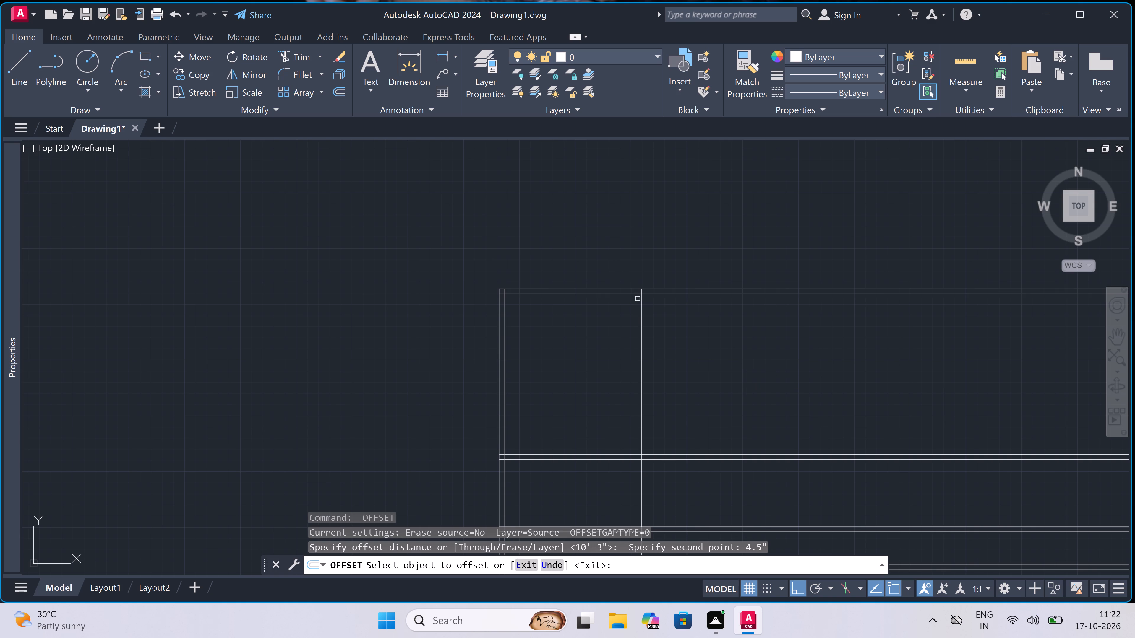
double_click(640, 310)
double_click(689, 318)
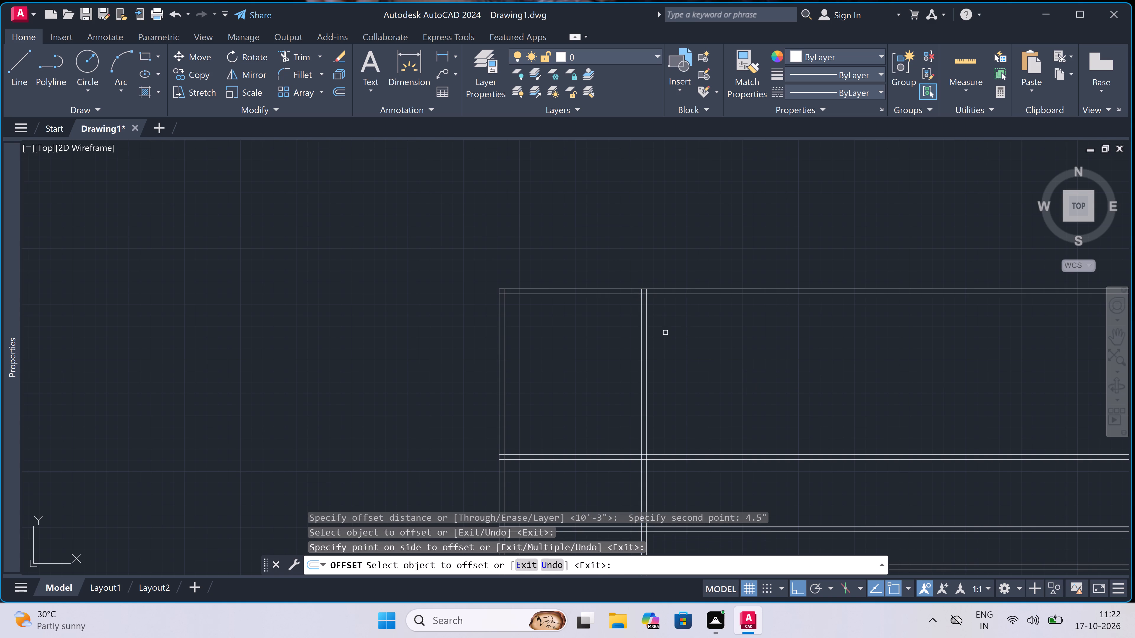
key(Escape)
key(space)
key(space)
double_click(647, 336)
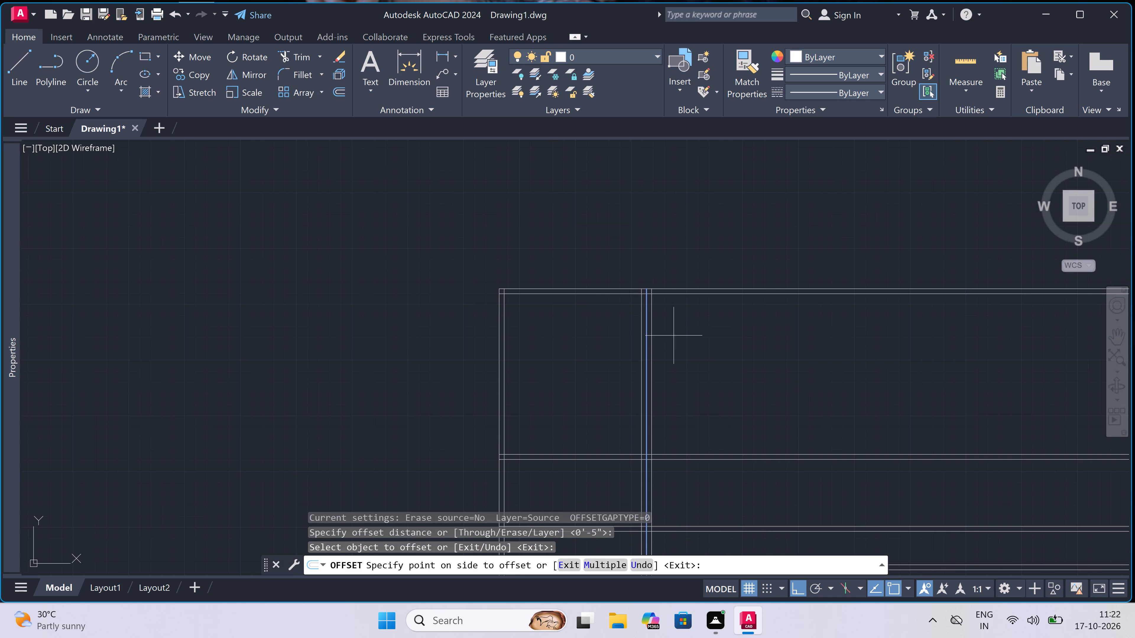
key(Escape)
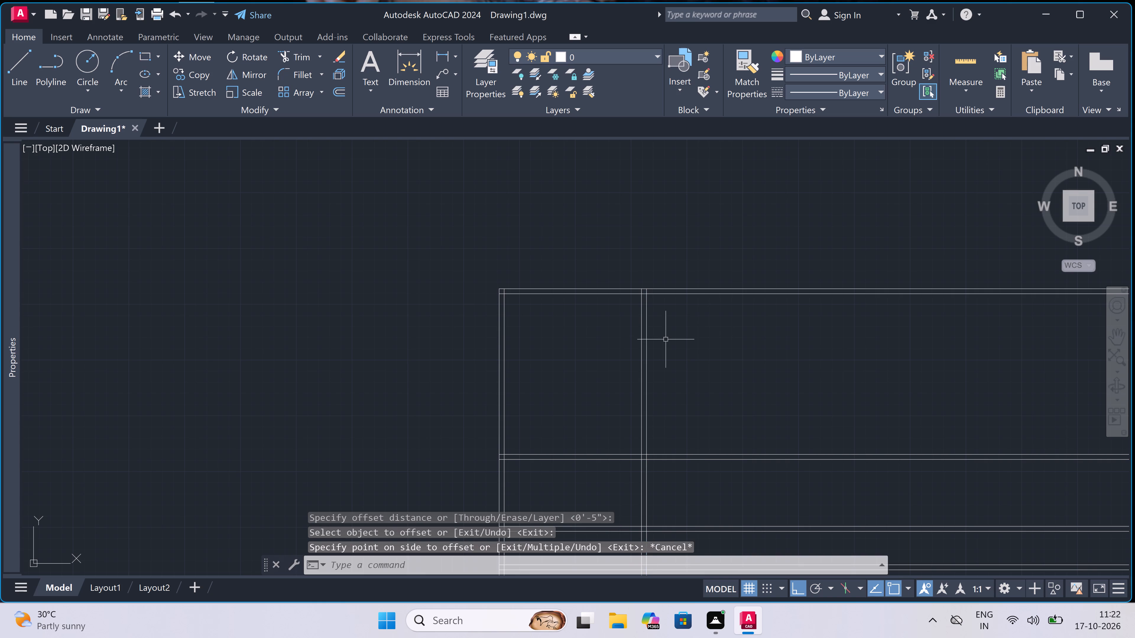
Offset the first vertical interior wall's right line 11' to the right to set the second room's width.
key(o)
key(space)
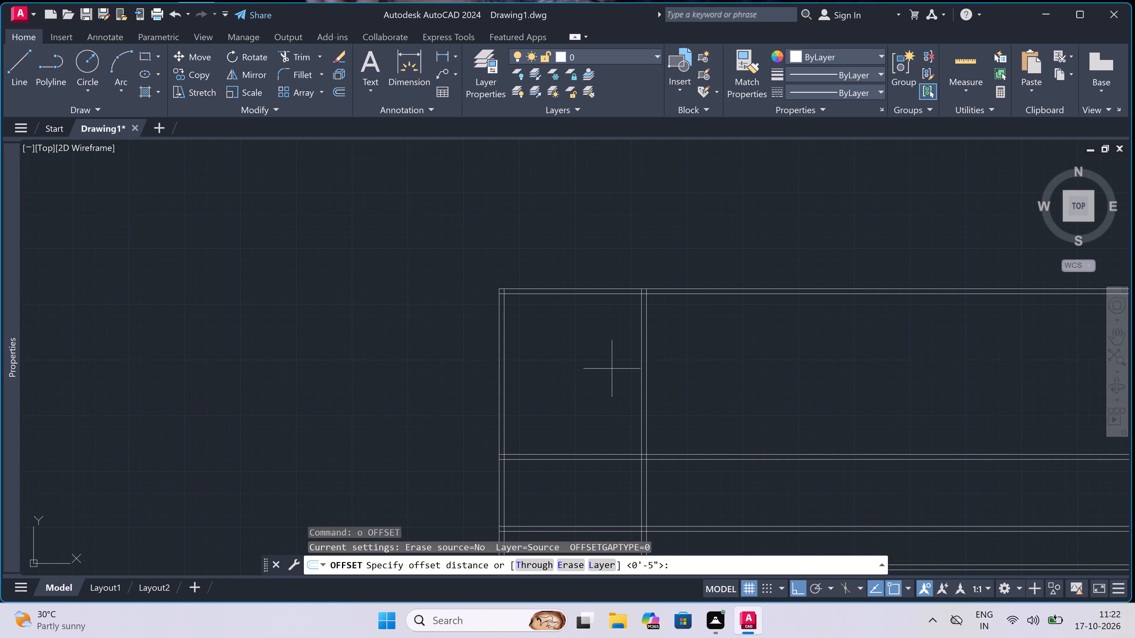
click(648, 359)
text(11')
key(space)
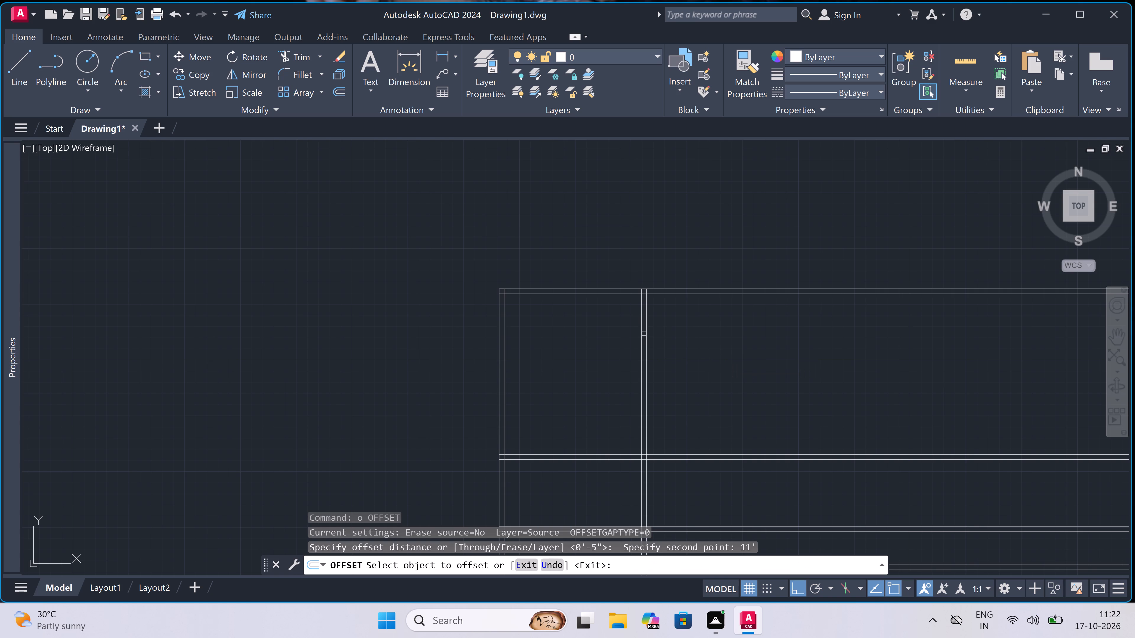
click(648, 333)
click(734, 345)
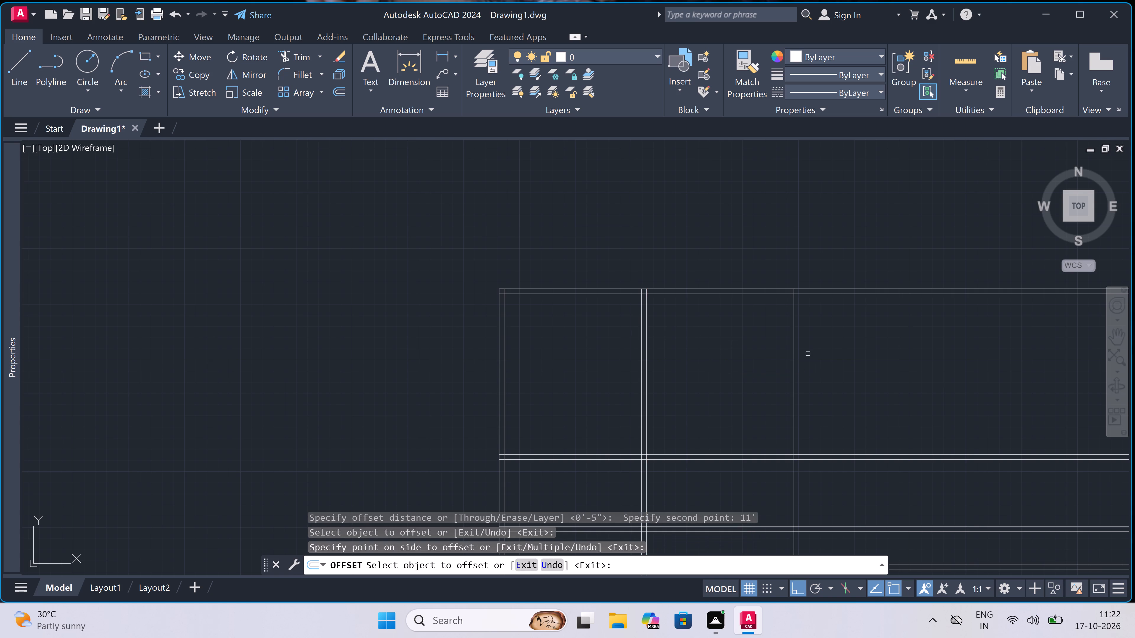
key(Escape)
Offset the vertical line 11' from the first vertical interior wall by 4.5" to the right to form a second vertical wall.
key(space)
click(794, 357)
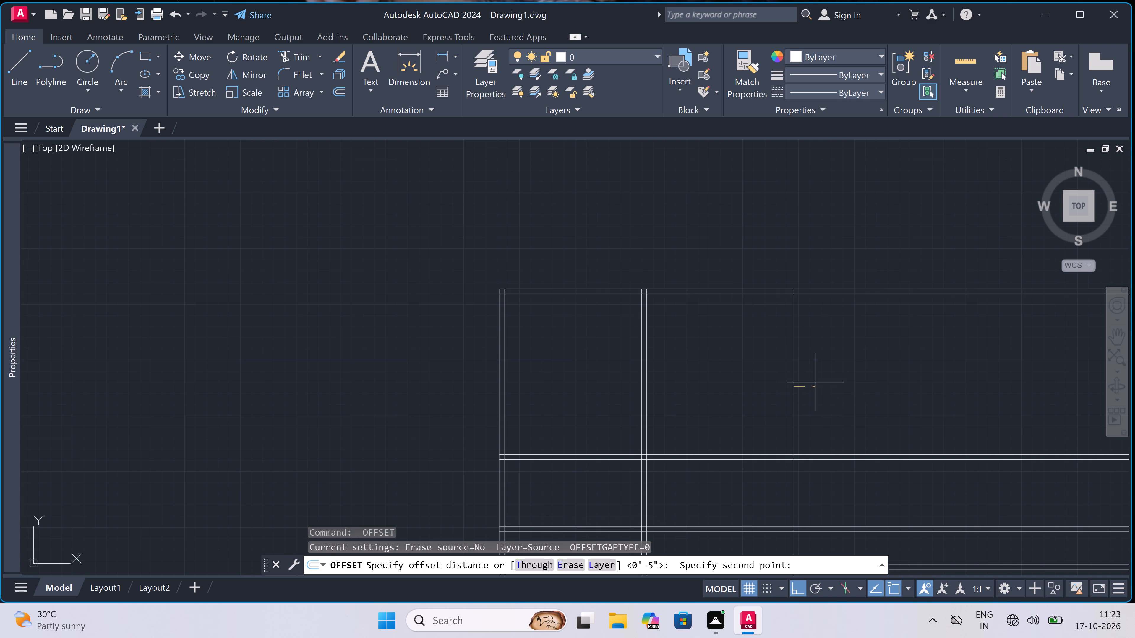
text(4.5")
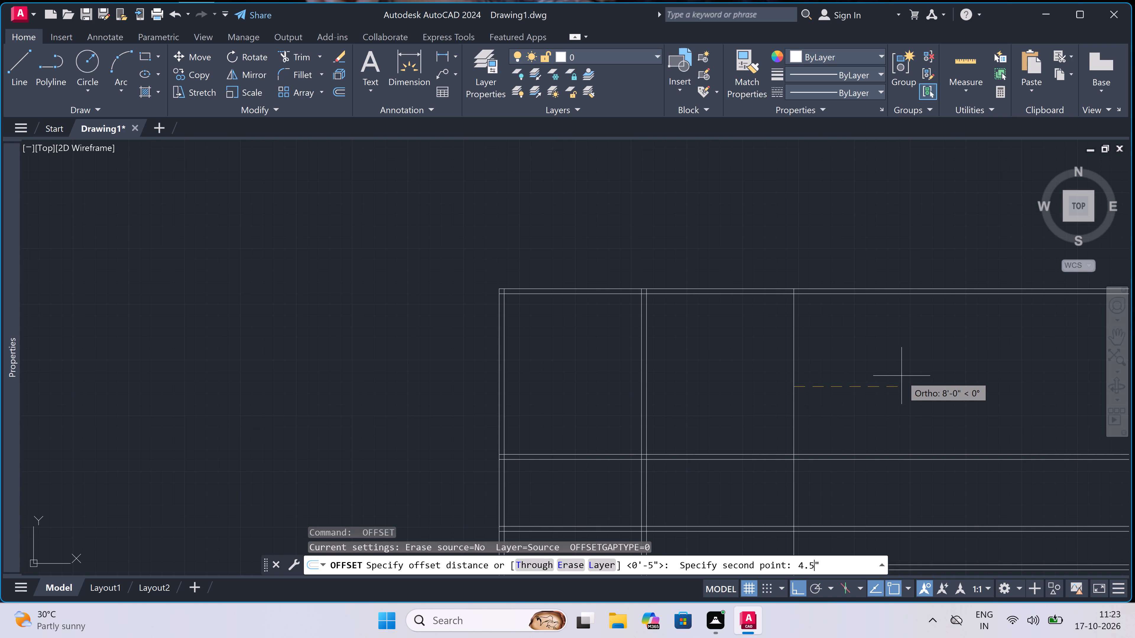
key(space)
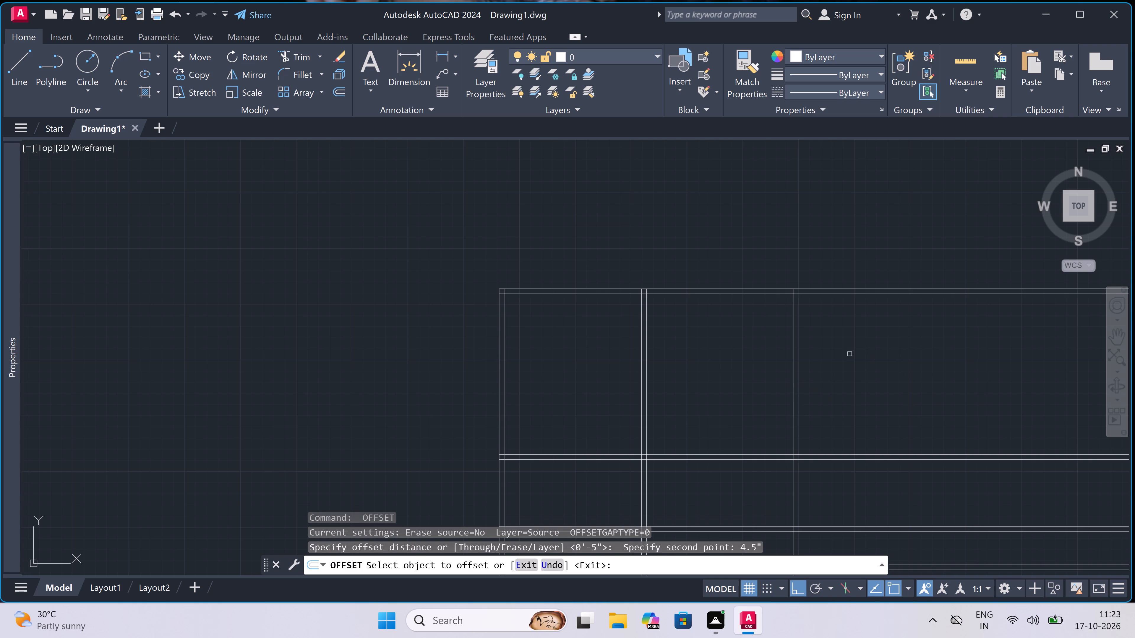
click(794, 362)
click(827, 364)
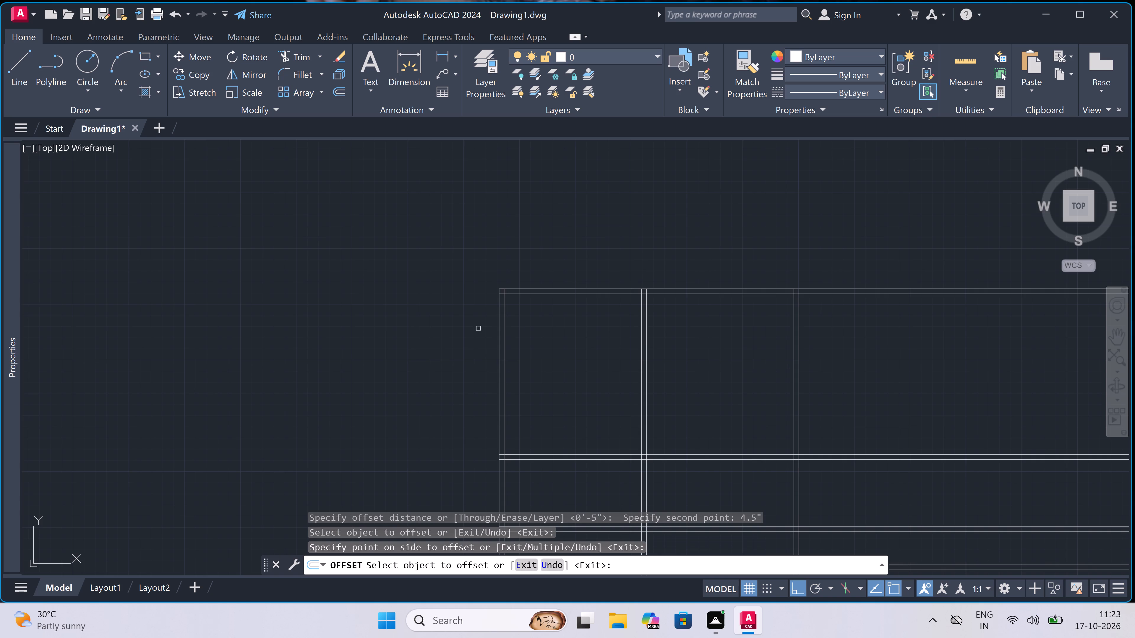
scroll(419, 328, down, 4)
key(Escape)
Offset the second vertical interior wall's right line 11' to the right to set the third room's width.
scroll(453, 331, up, 3)
scroll(495, 341, up, 2)
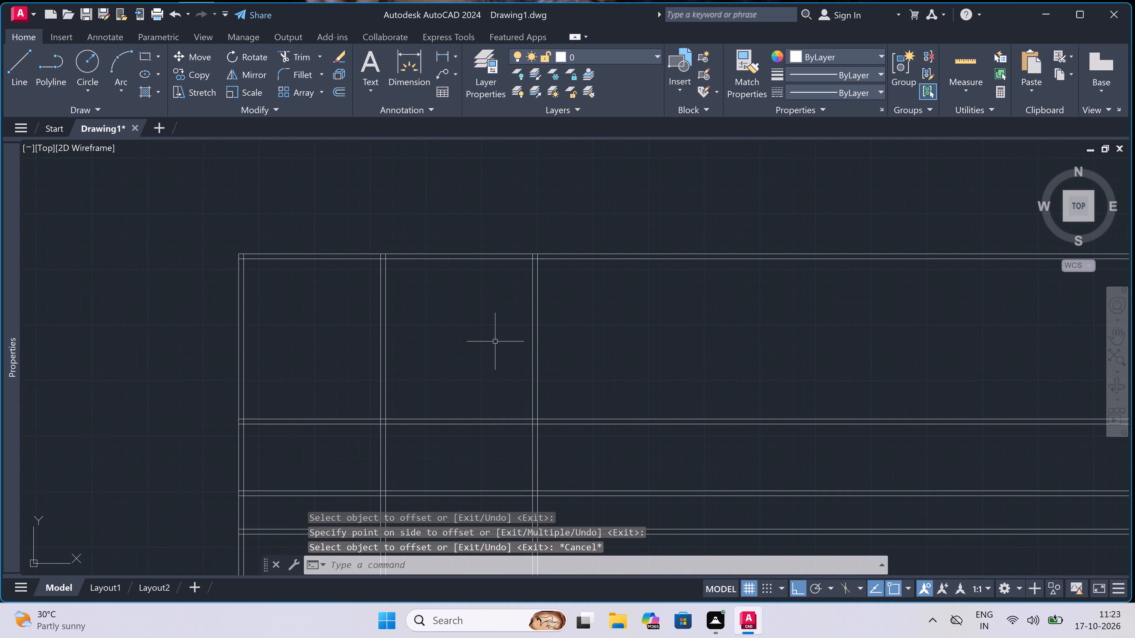
key(space)
double_click(539, 341)
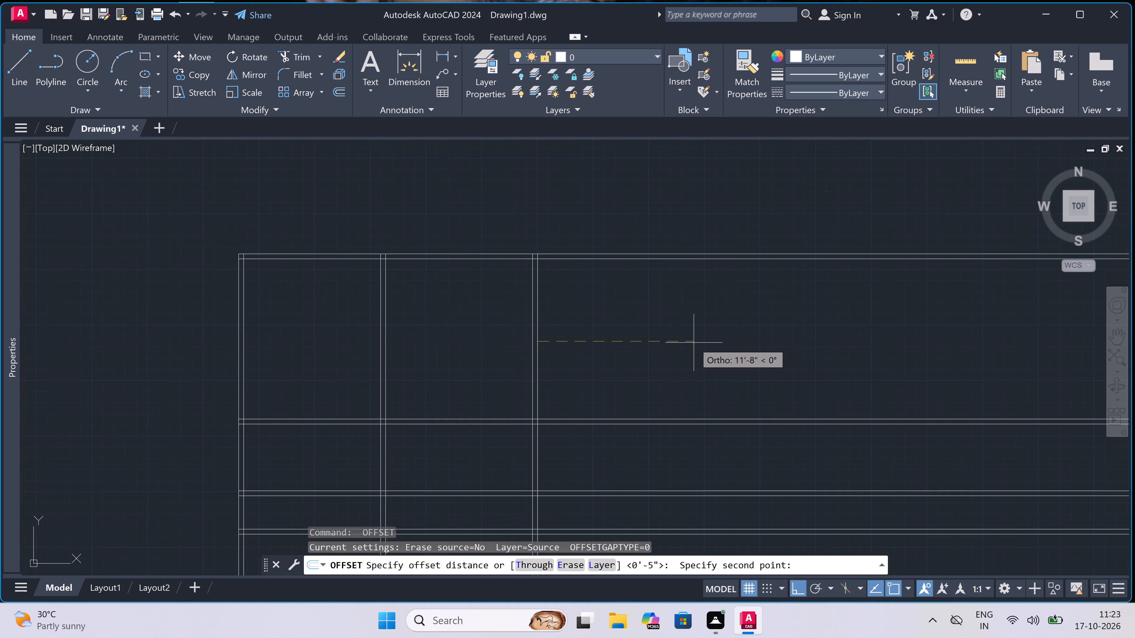
text(11')
key(space)
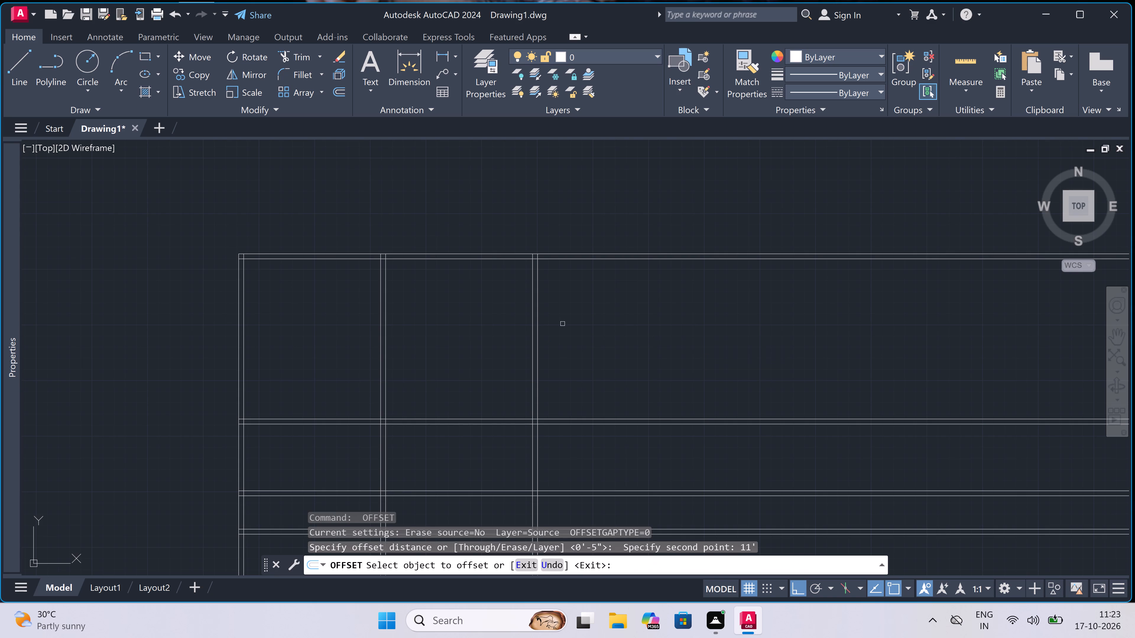
double_click(536, 322)
click(591, 322)
key(Escape)
Offset the vertical line 11' from the second vertical interior wall by 4.5" to the right to form a third vertical wall.
key(space)
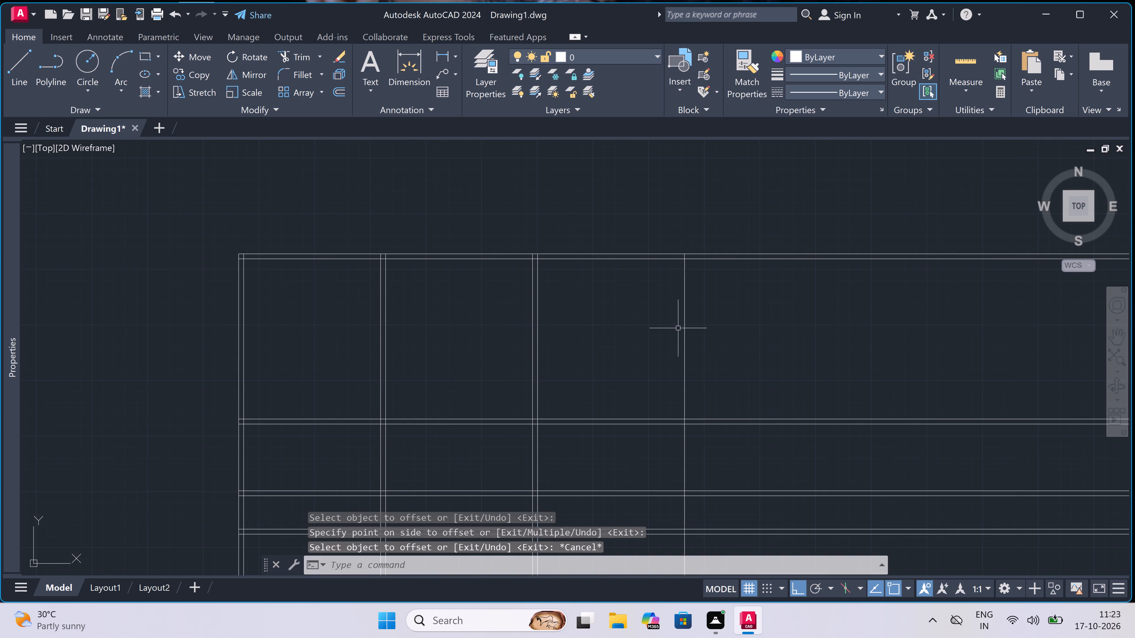
double_click(680, 327)
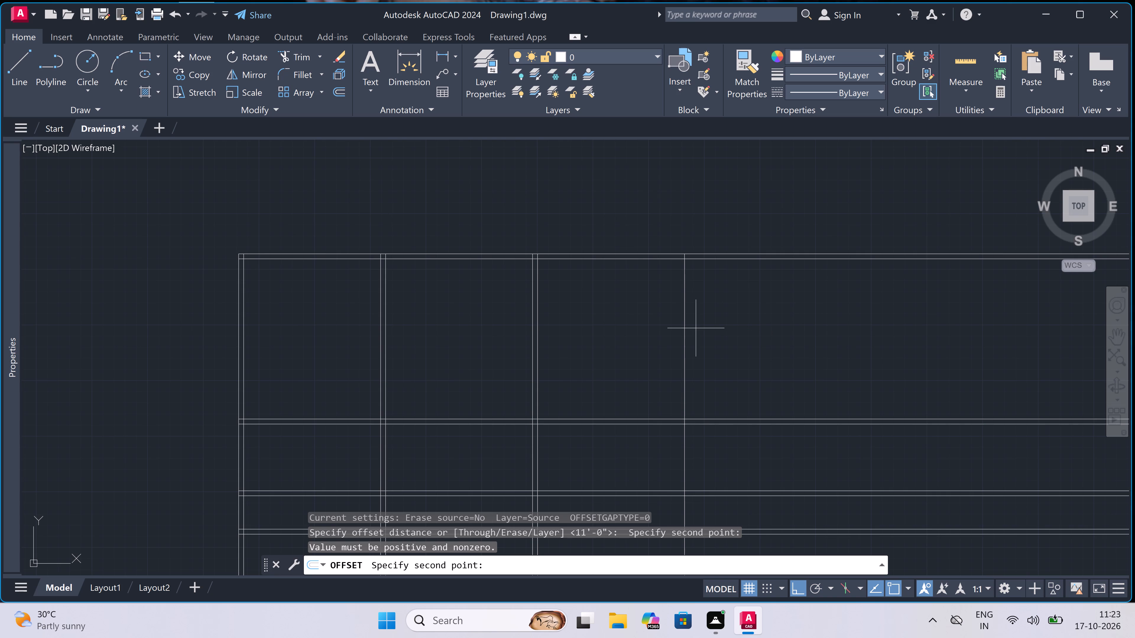
click(684, 320)
text(4.5')
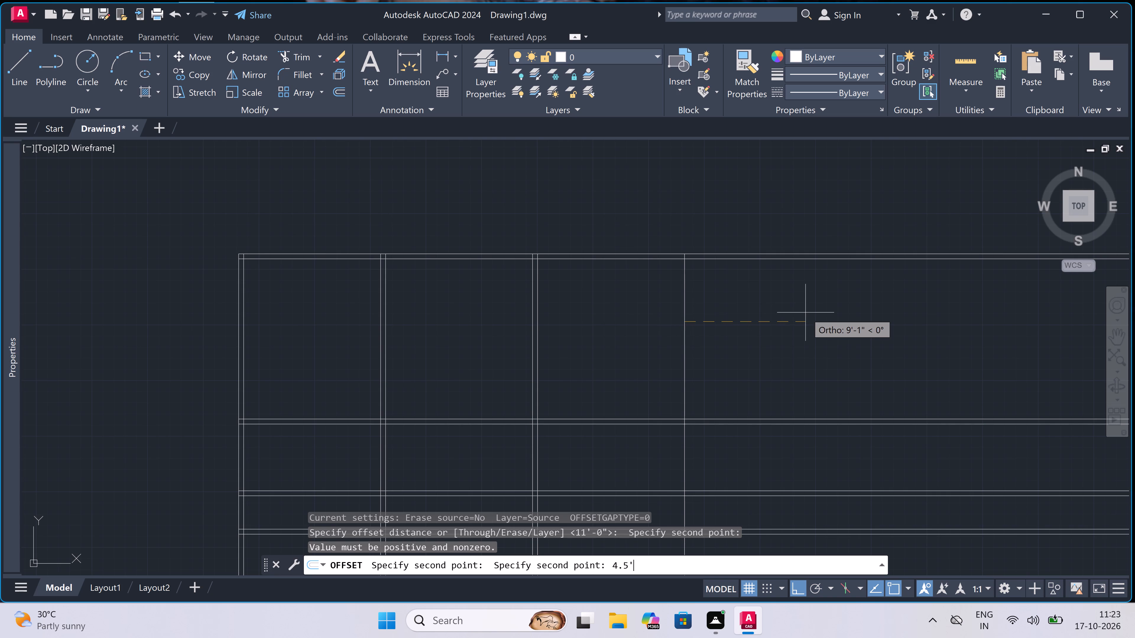
key(BackSpace)
text(")
key(space)
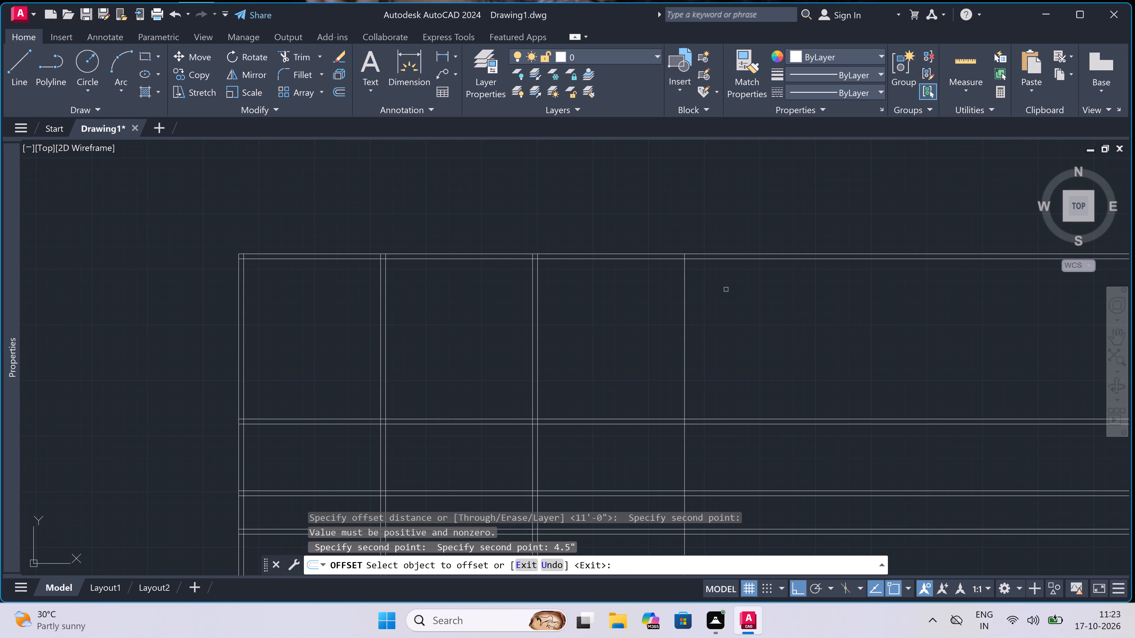
double_click(681, 289)
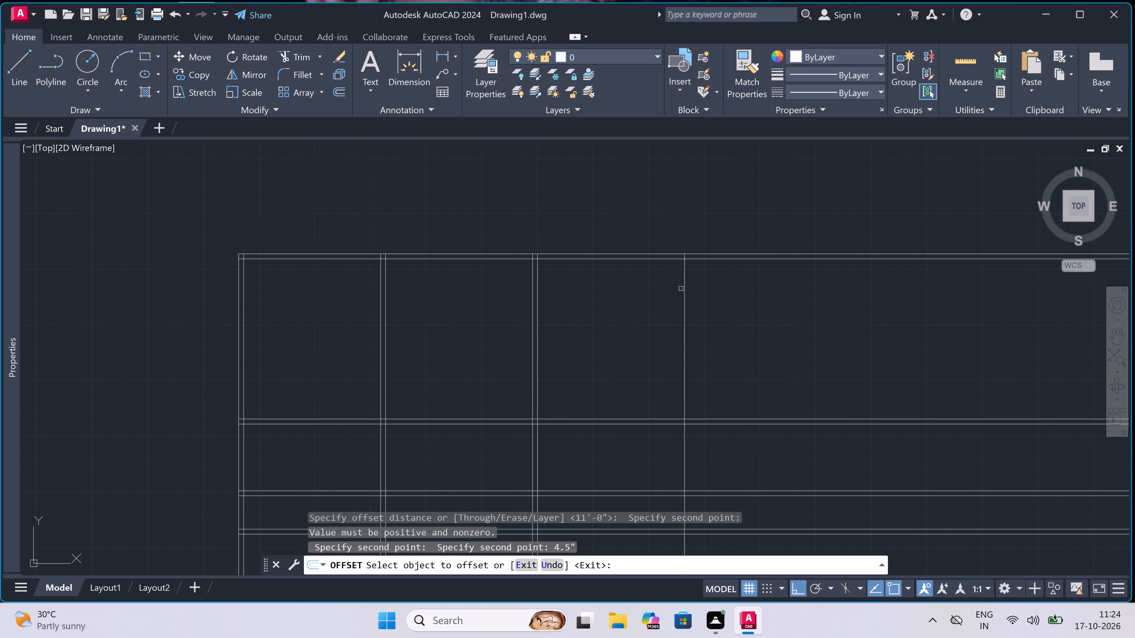
click(685, 283)
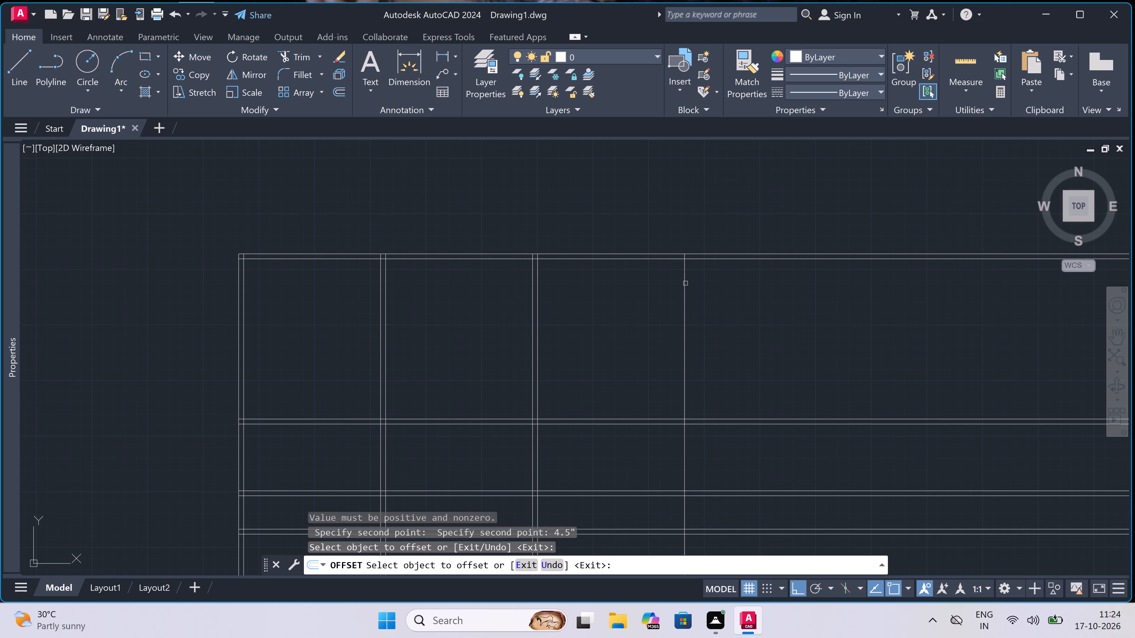
click(729, 283)
key(Escape)
Offset the third vertical interior wall's right line 10'3" to the right to set the fourth room's width.
key(space)
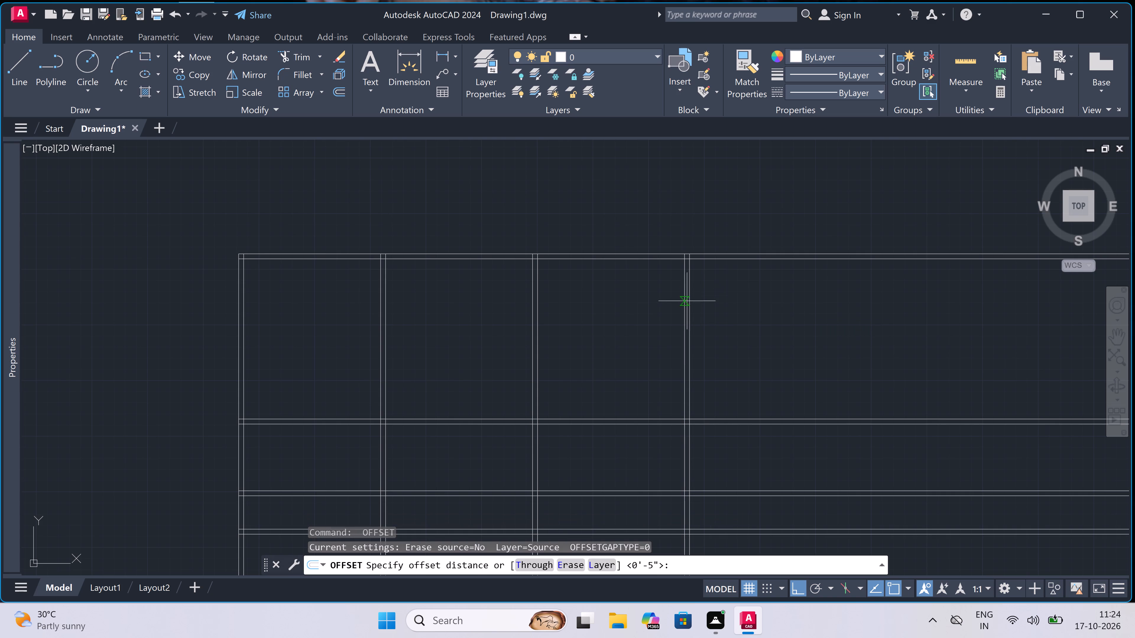
click(692, 298)
text(10')
text(3")
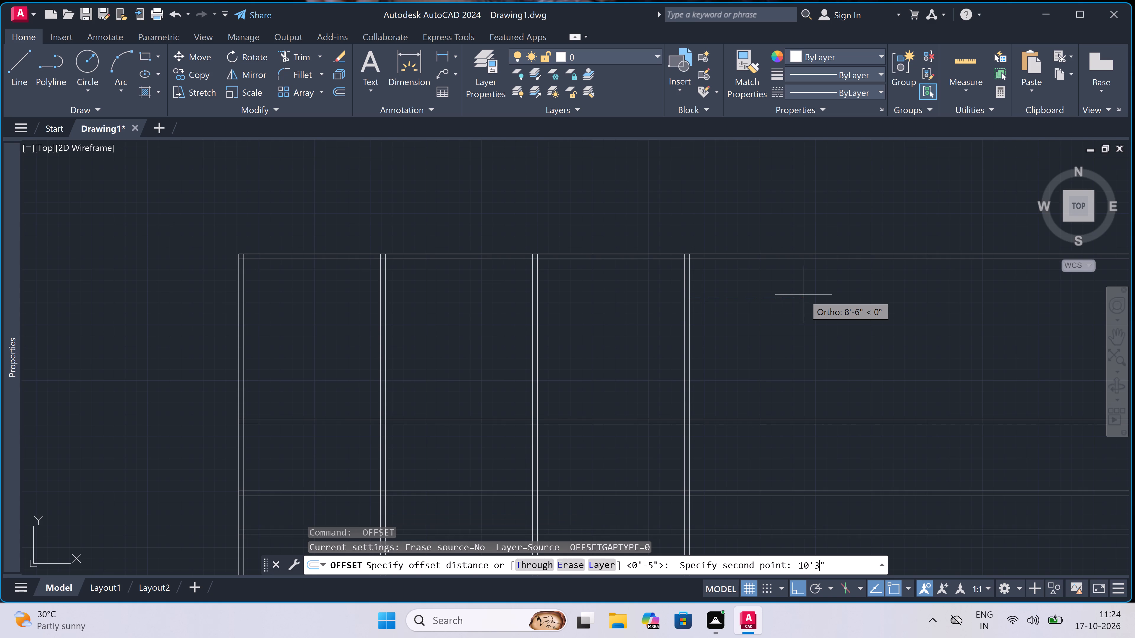
key(space)
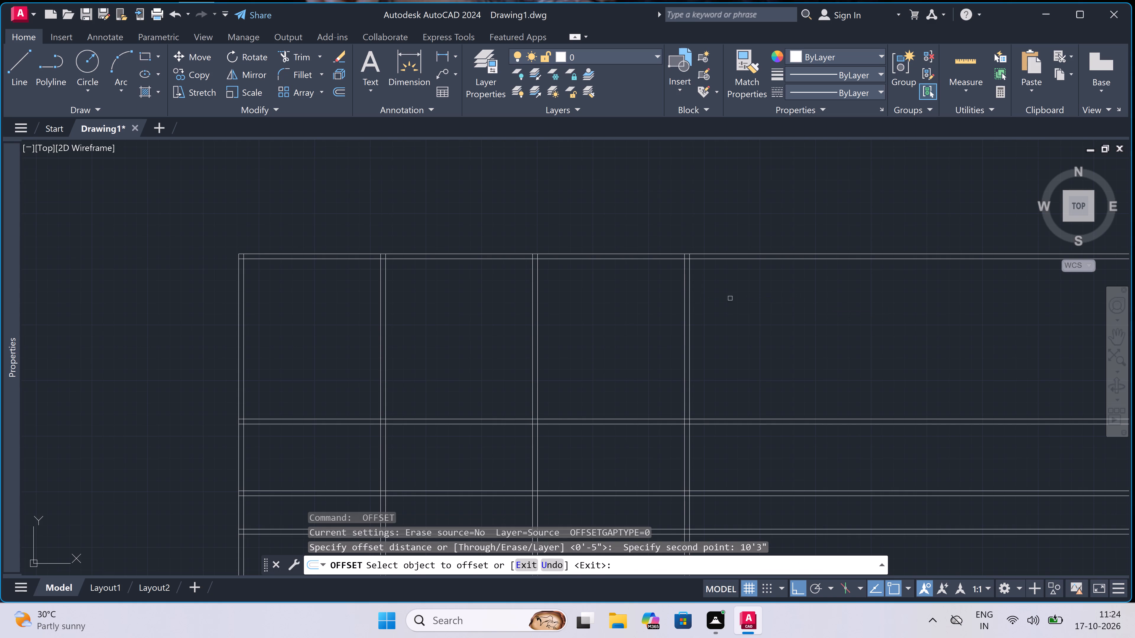
click(691, 295)
click(763, 301)
key(Escape)
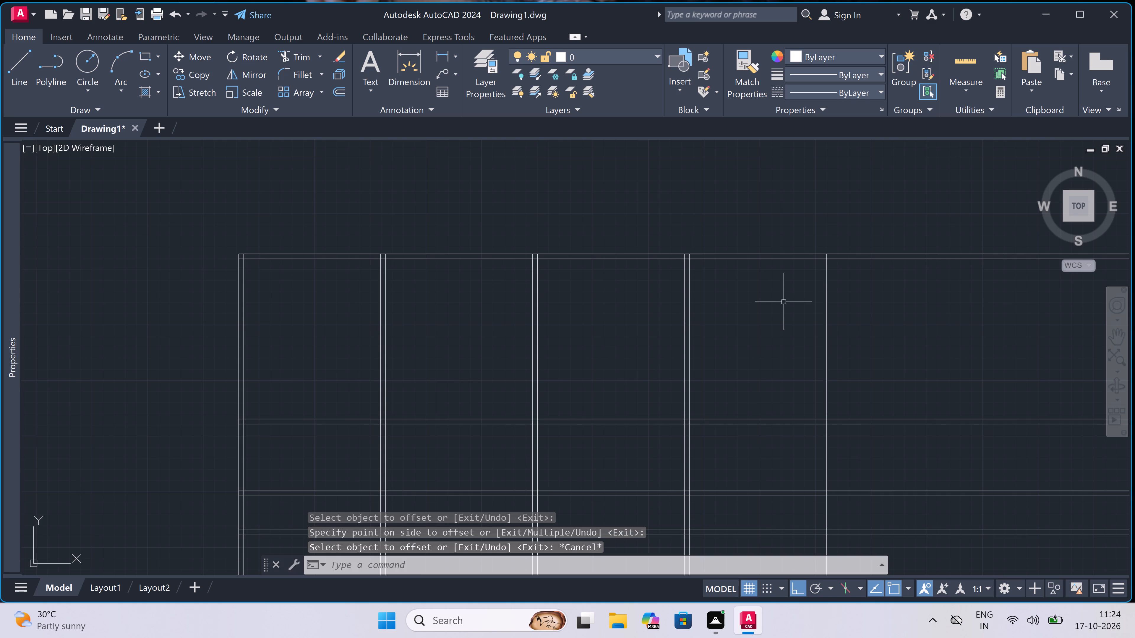
Offset the vertical line 10'3" from the third vertical interior wall by 4.5" to the right to form the right outer wall.
key(space)
click(823, 308)
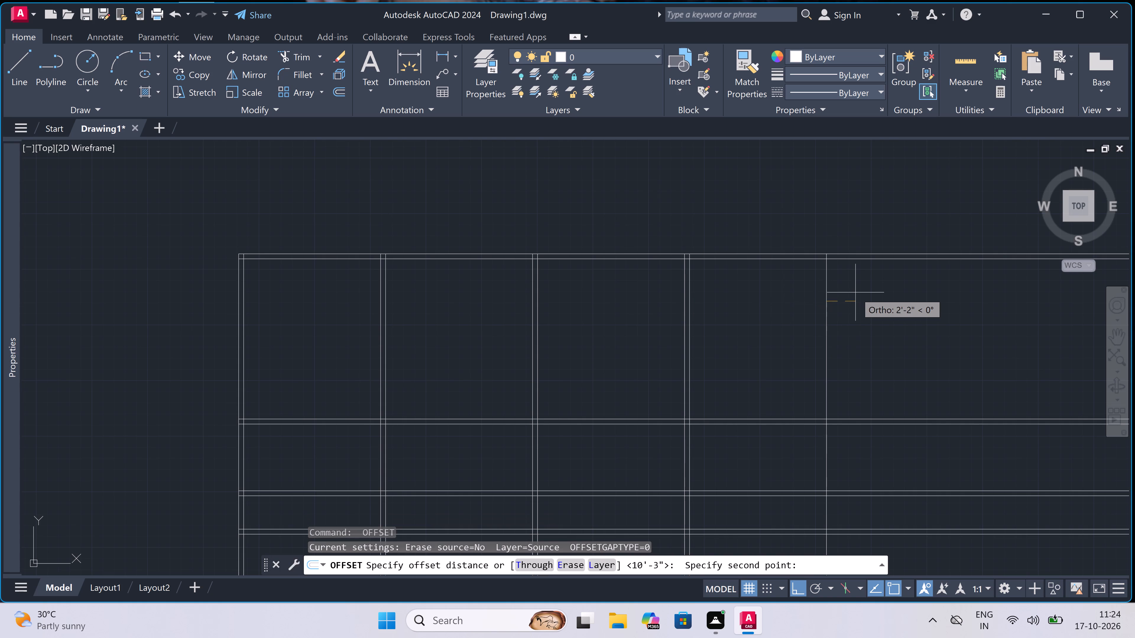
text(4.5")
key(space)
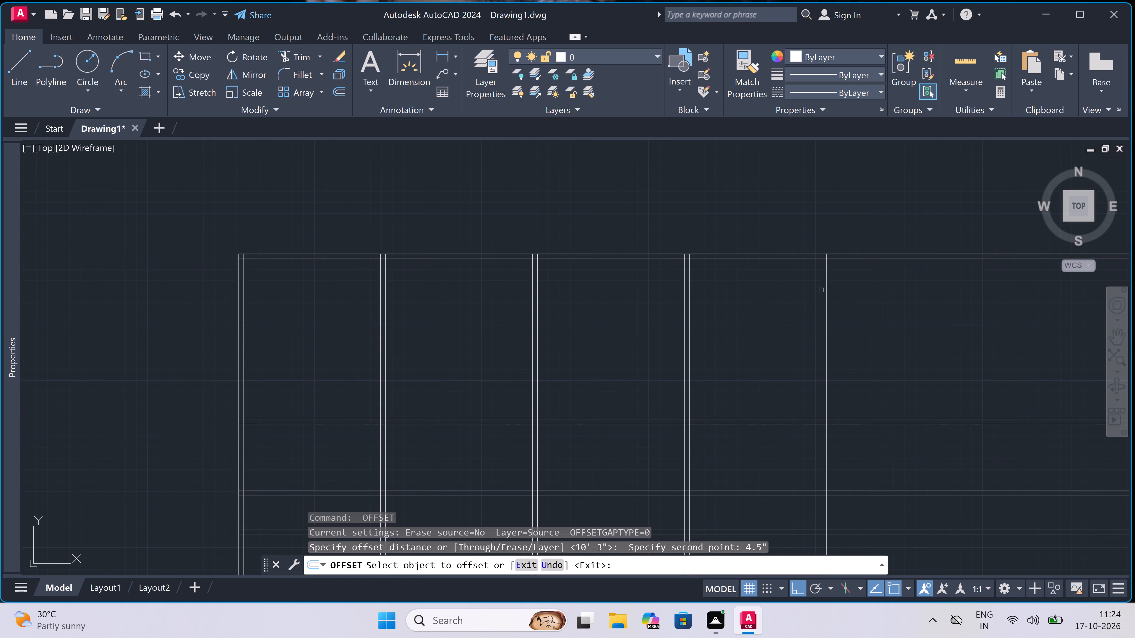
click(826, 285)
double_click(868, 291)
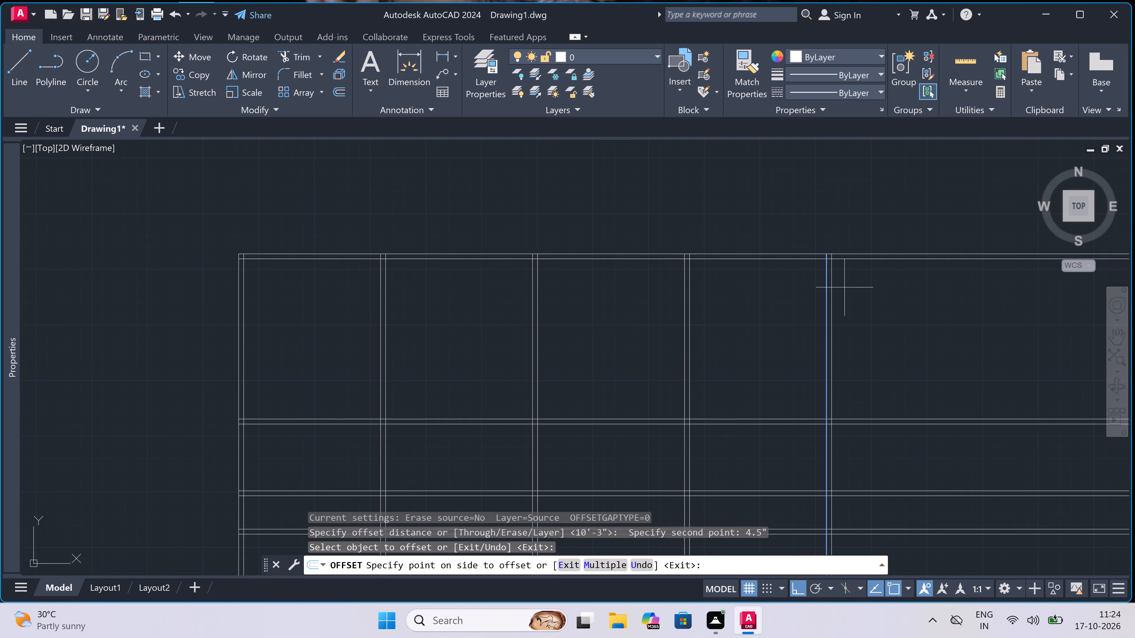
key(Escape)
Trim the overlapping lines at the top outer wall's left corner and at its junction with the first vertical interior wall.
text(tr)
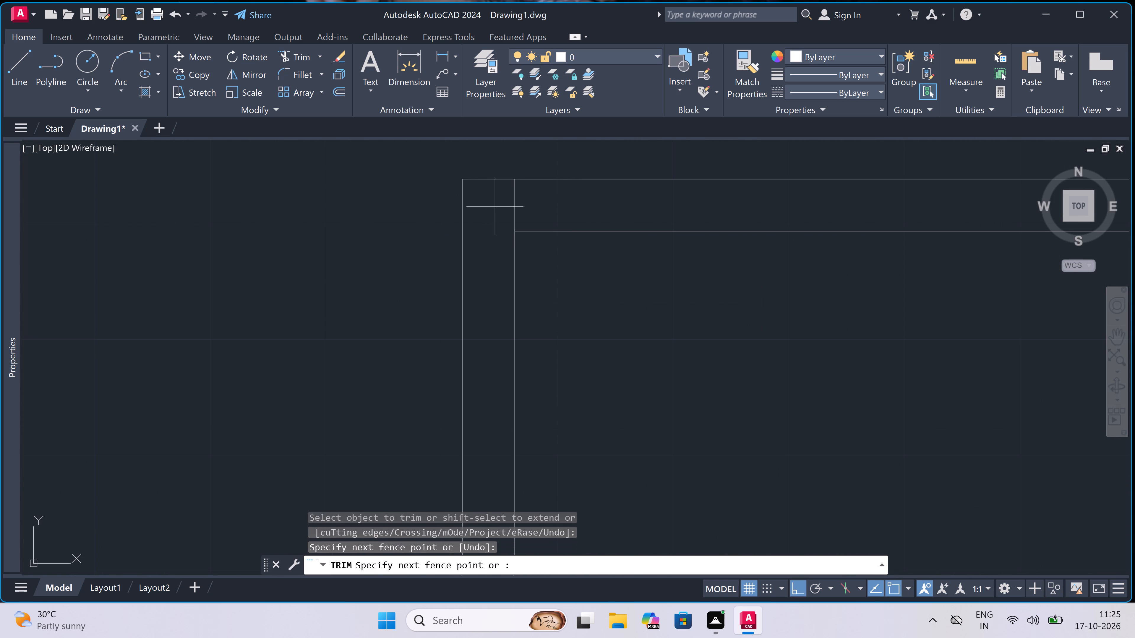
scroll(567, 205, down, 4)
scroll(607, 204, down, 2)
scroll(705, 204, up, 3)
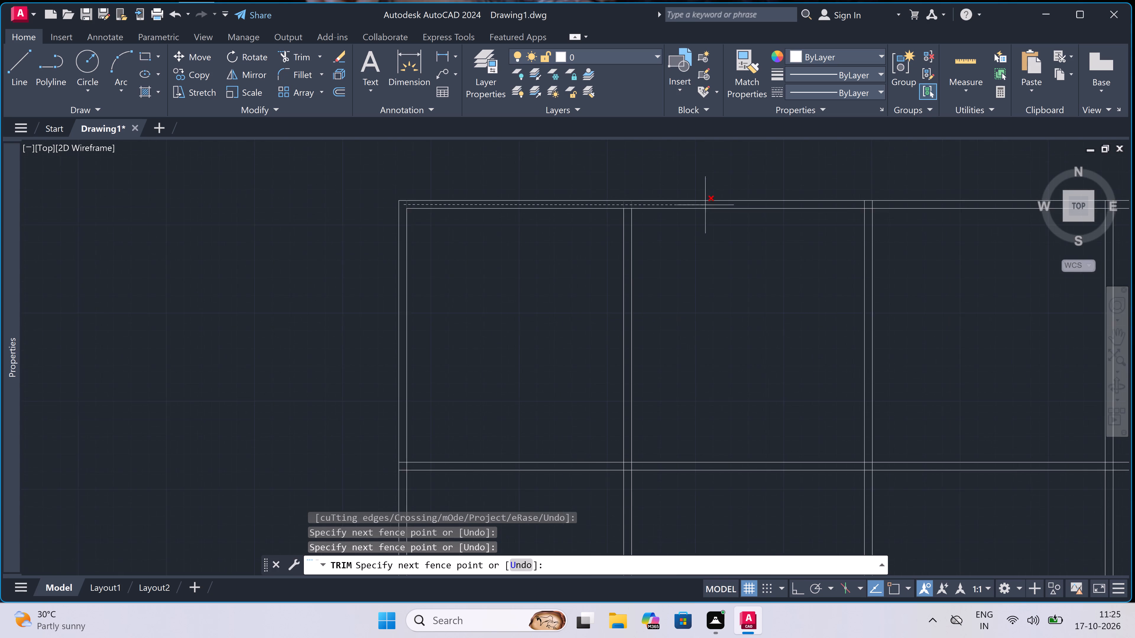
click(695, 206)
scroll(583, 201, up, 4)
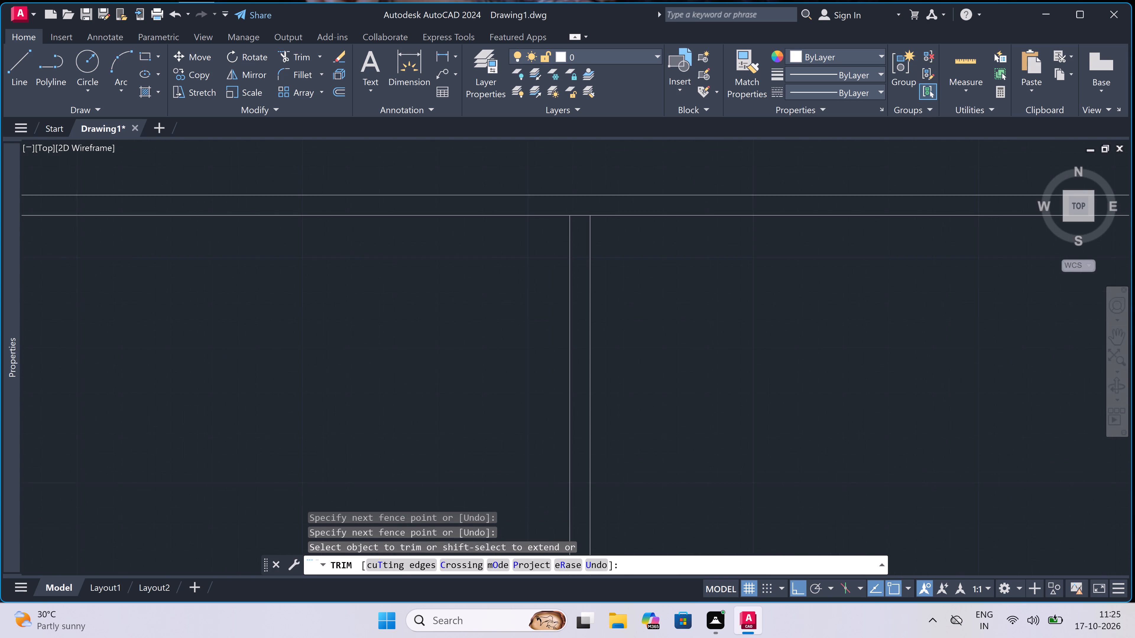
click(583, 201)
double_click(575, 265)
Trim the first horizontal interior wall's two lines back to the left outer wall's inner line.
scroll(579, 232, down, 8)
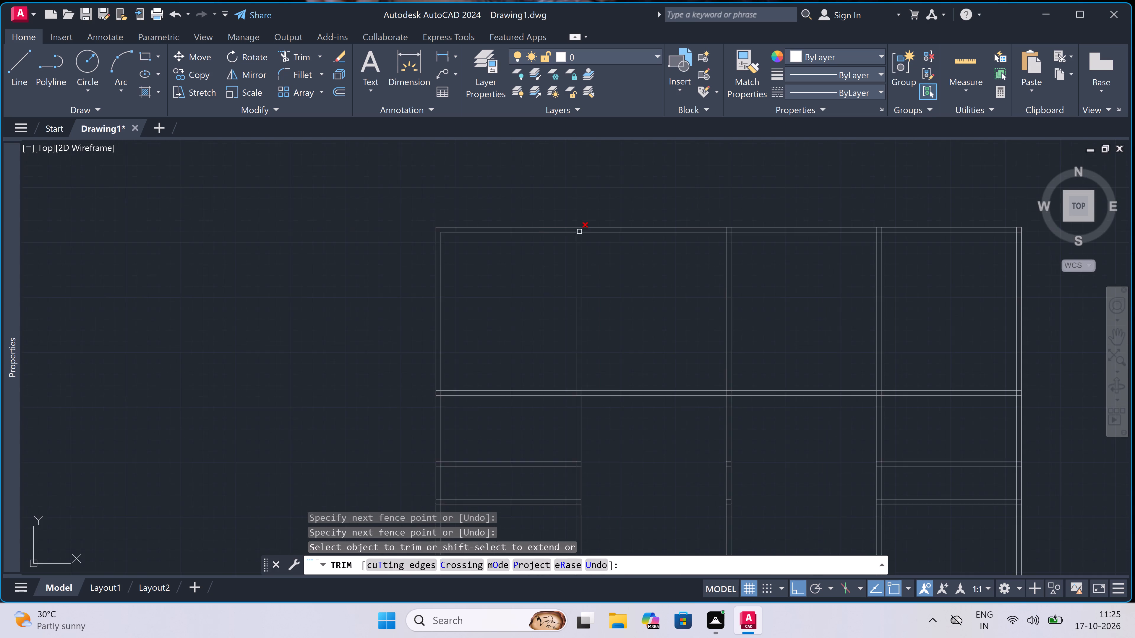
scroll(553, 270, up, 5)
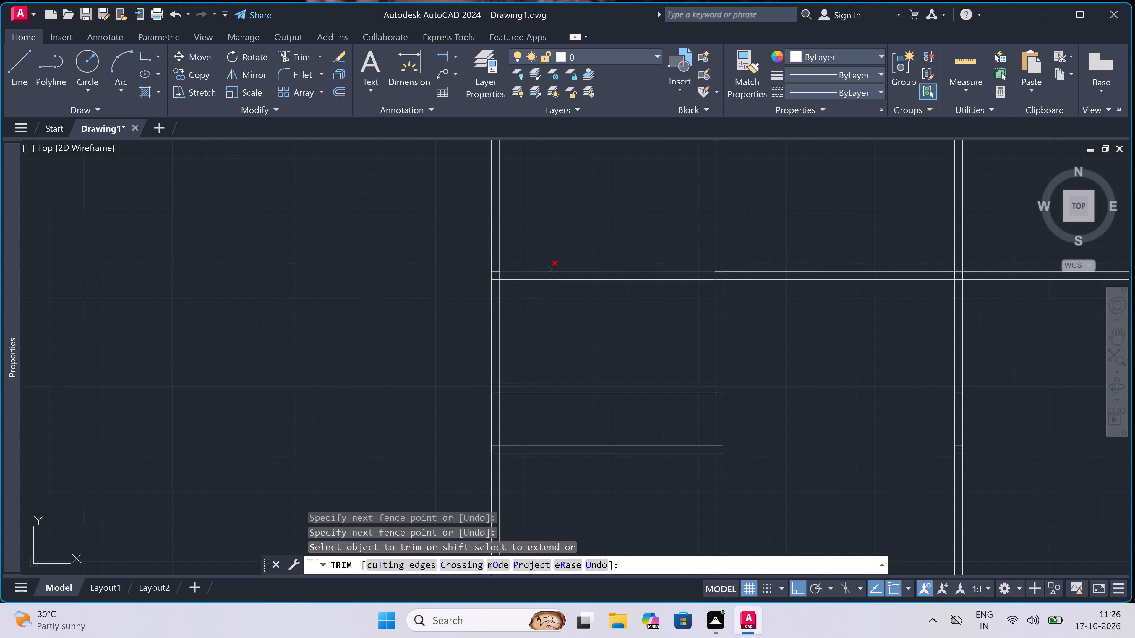
scroll(486, 279, up, 4)
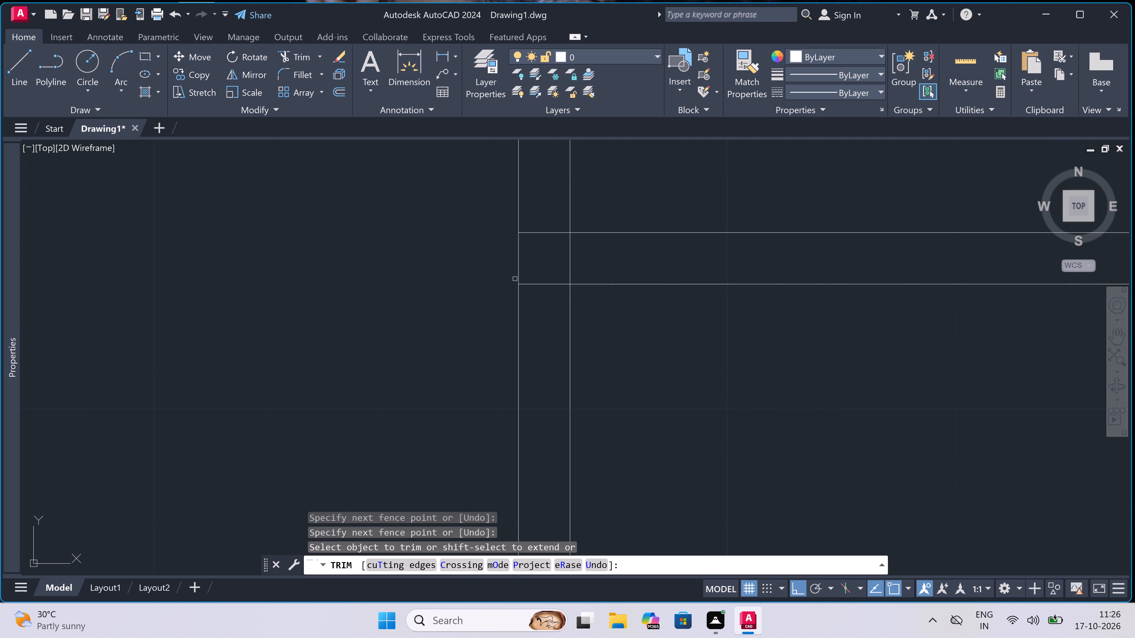
click(544, 296)
click(544, 214)
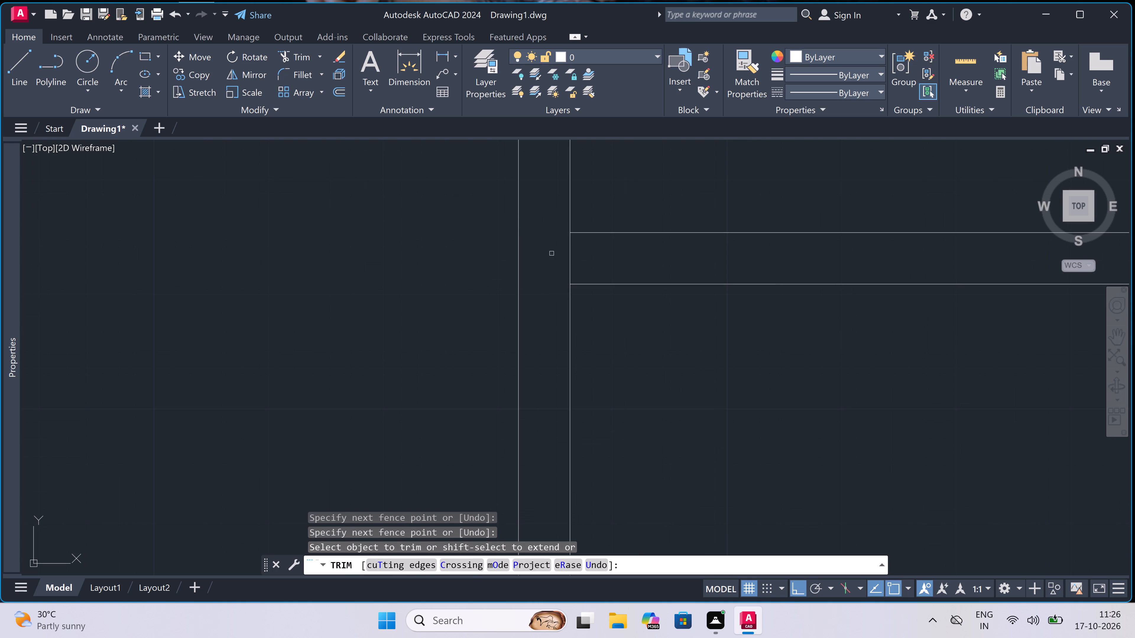
Trim the left outer wall's inner line between the first horizontal interior wall's two lines.
click(553, 257)
click(612, 253)
Trim the overlapping lines where the first vertical interior wall crosses the first horizontal interior wall, keeping the horizontal wall's lower line whole.
scroll(529, 254, down, 7)
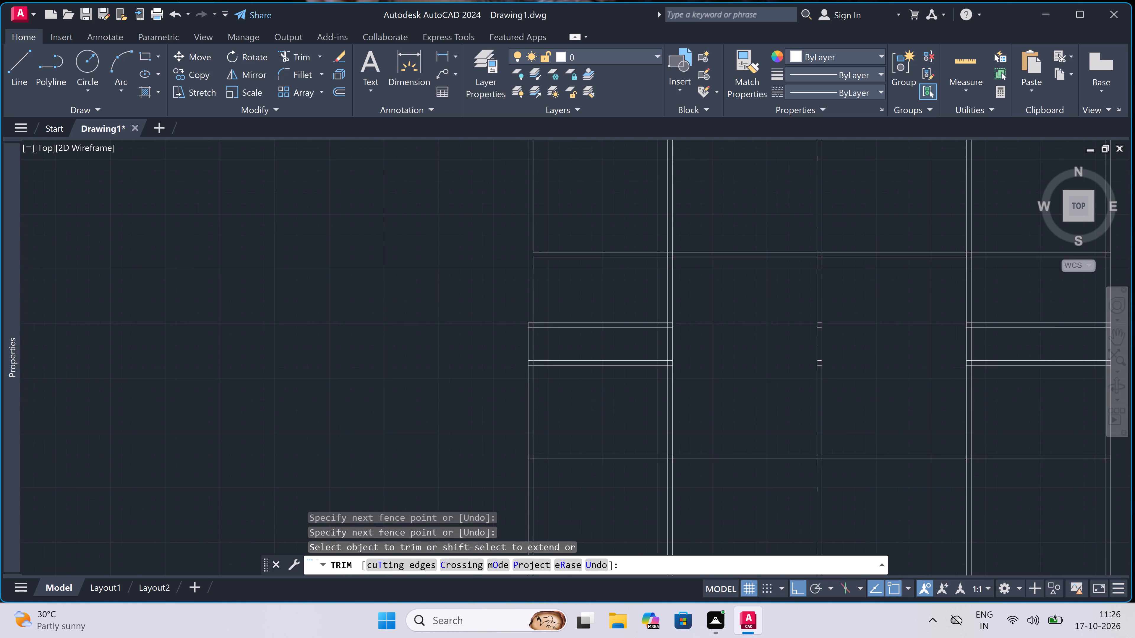
scroll(574, 245, up, 4)
scroll(618, 286, up, 3)
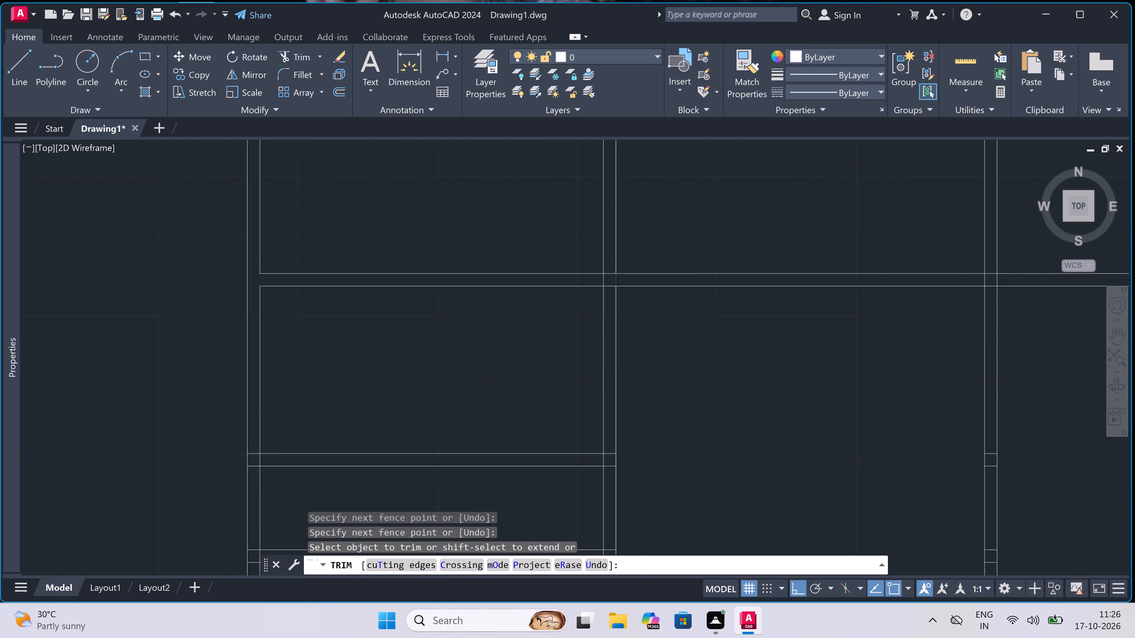
scroll(582, 267, up, 1)
click(581, 267)
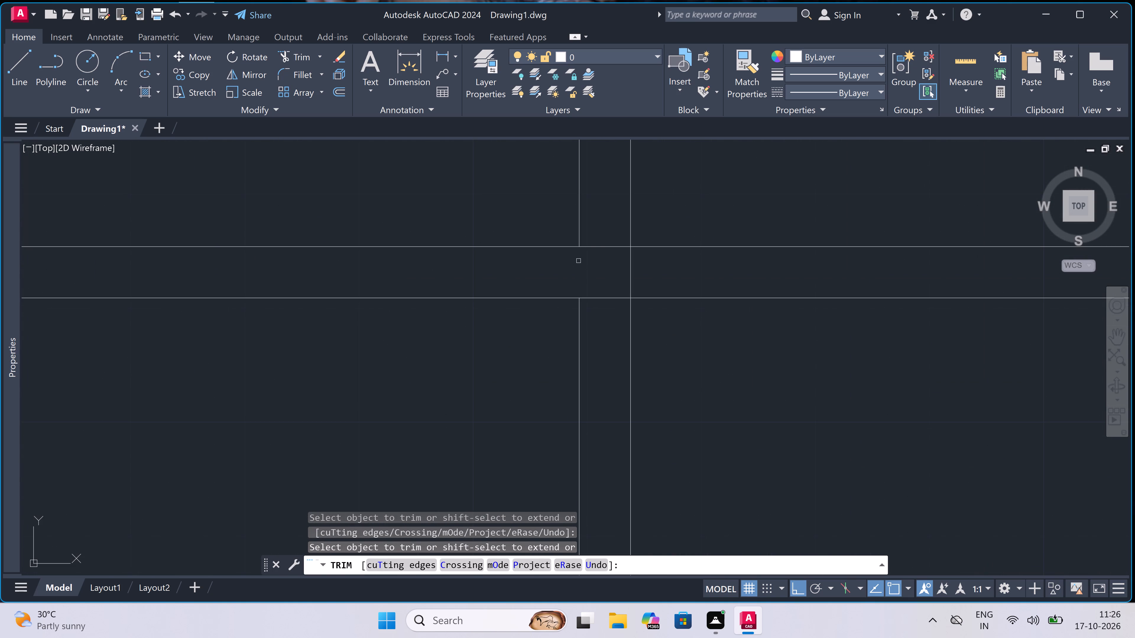
click(604, 247)
scroll(607, 253, down, 4)
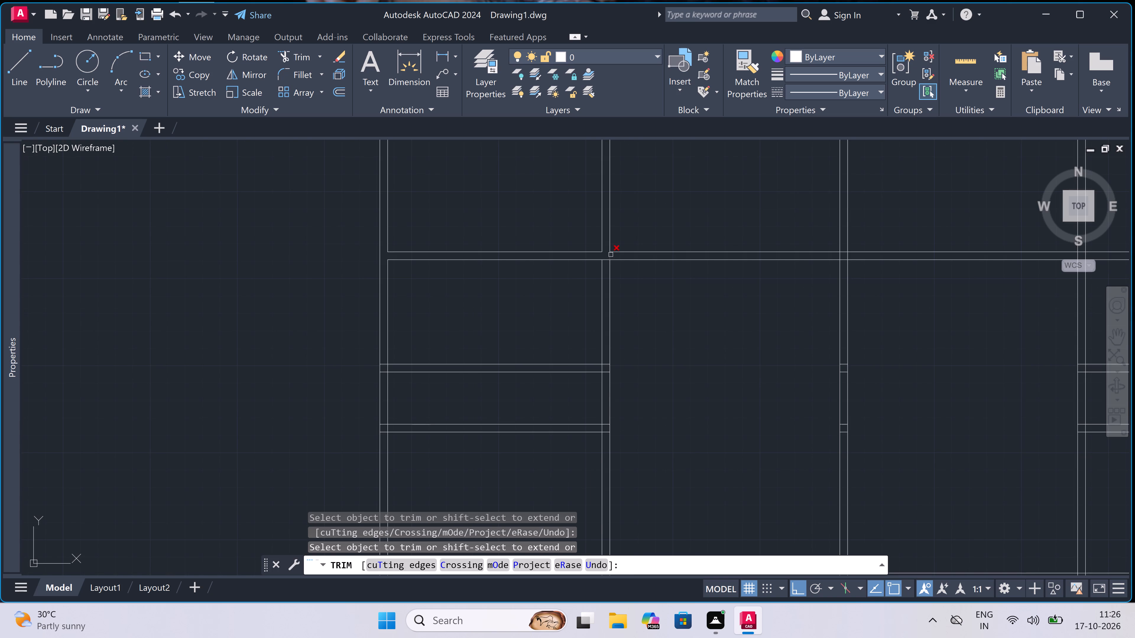
scroll(608, 257, up, 1)
click(609, 256)
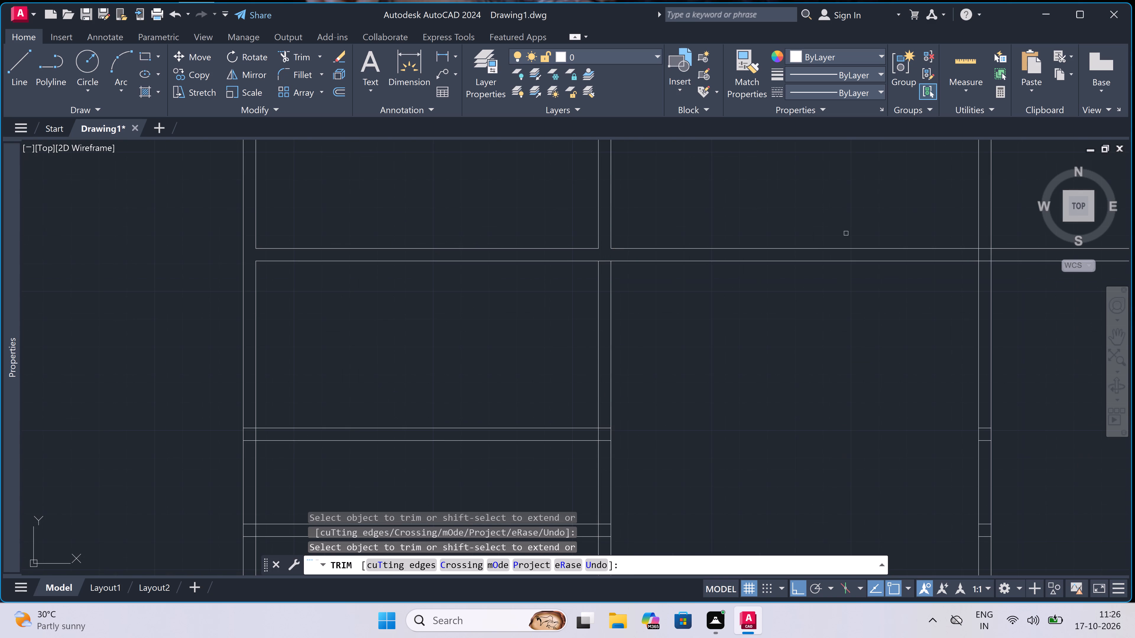
Trim the overlapping lines where the second vertical interior wall crosses the first horizontal interior wall, keeping the horizontal wall's lower line whole.
scroll(558, 307, down, 3)
scroll(640, 300, up, 2)
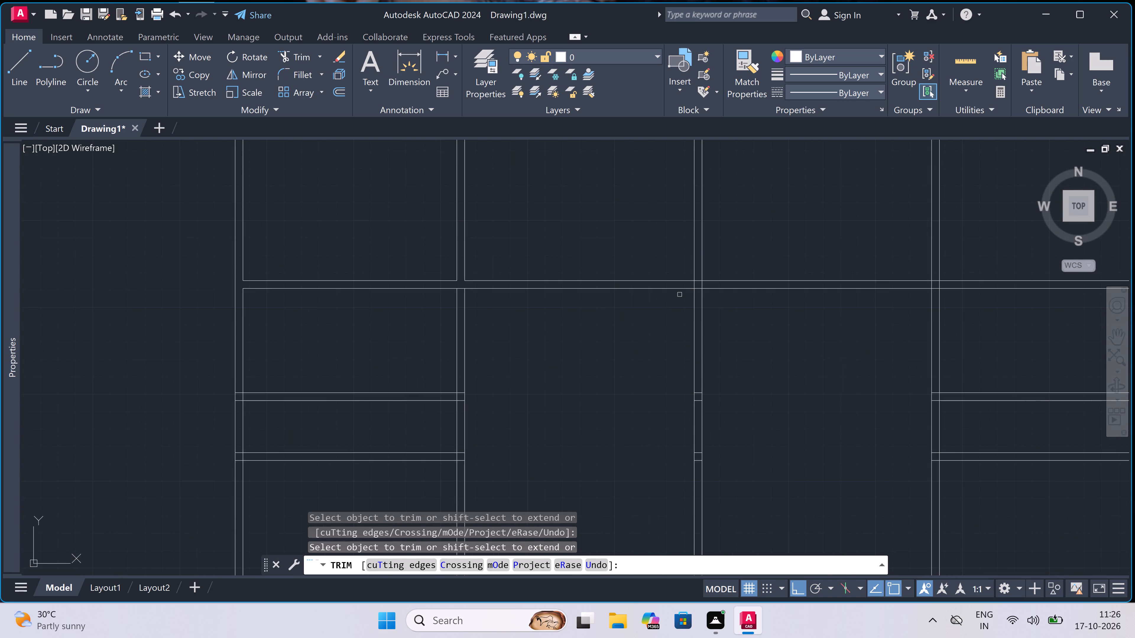
scroll(699, 284, up, 3)
double_click(698, 248)
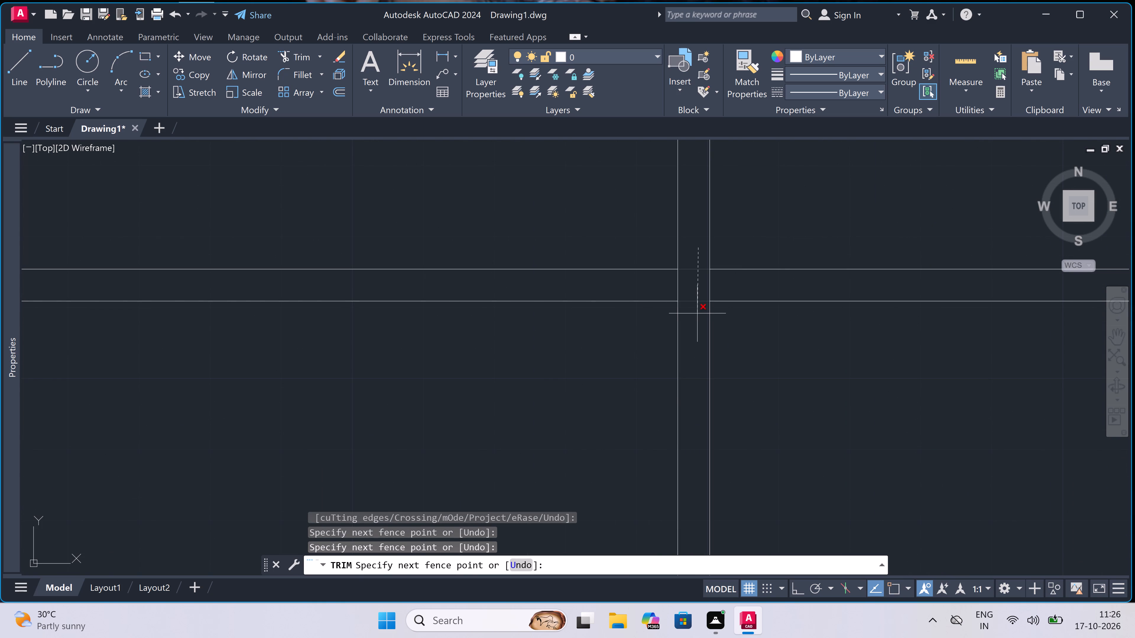
double_click(691, 282)
double_click(623, 286)
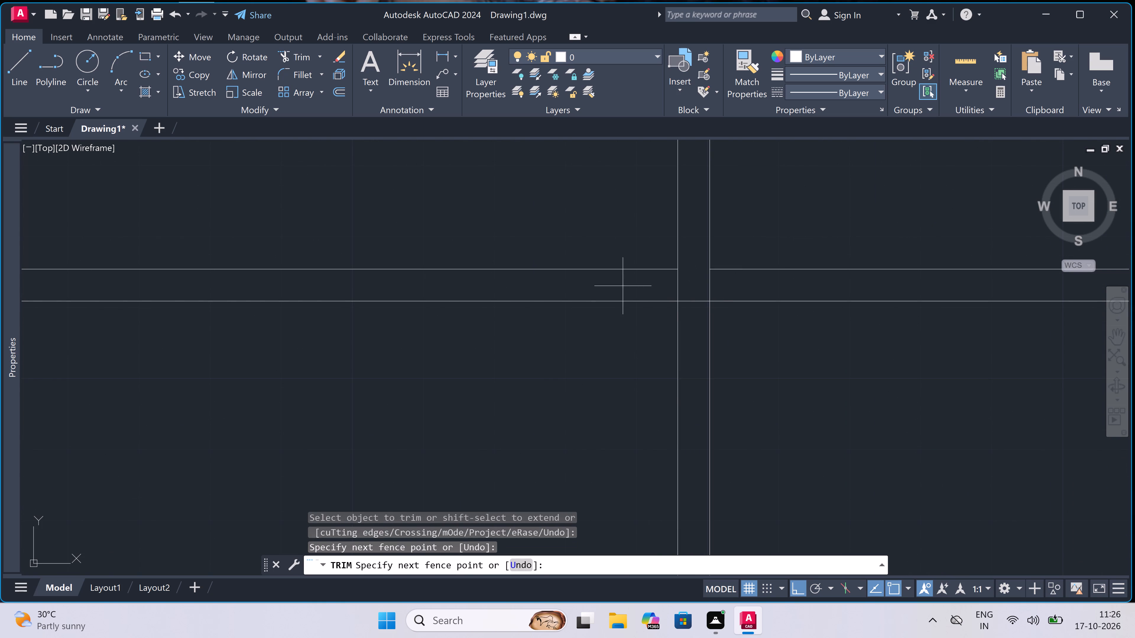
double_click(733, 284)
triple_click(580, 285)
scroll(580, 285, down, 3)
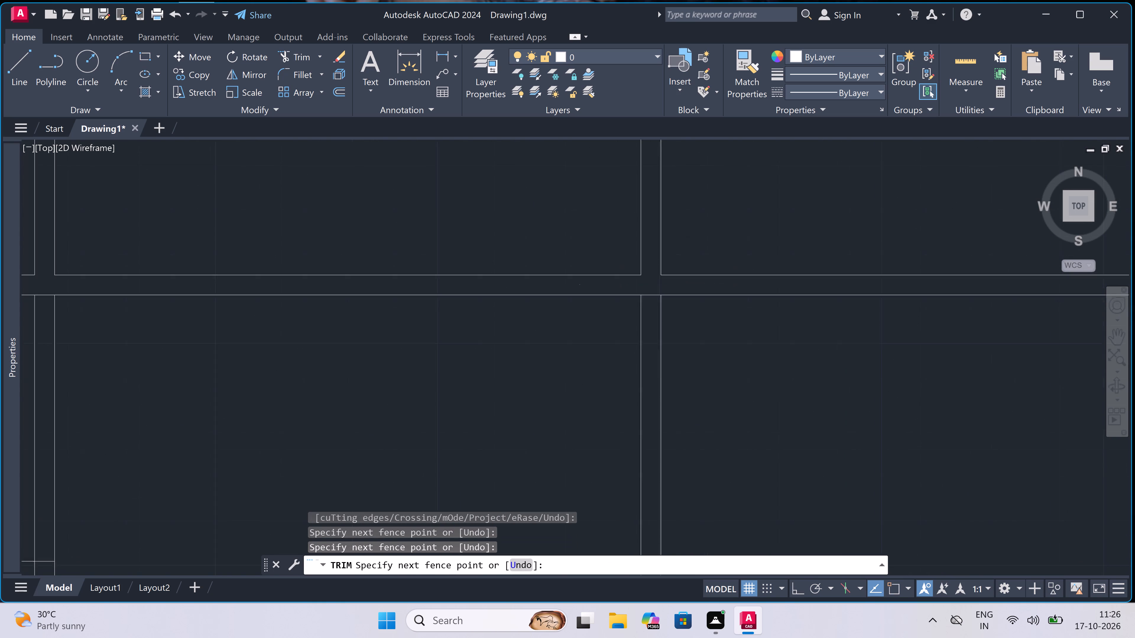
scroll(580, 285, down, 1)
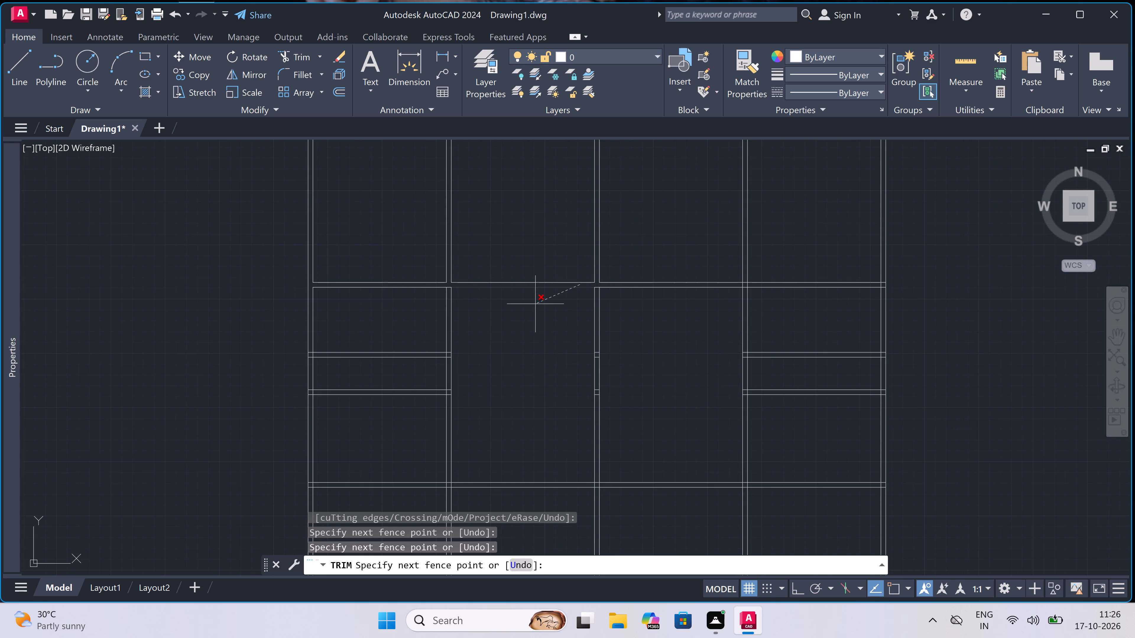
key(Escape)
Trim the overlapping lines where the third vertical interior wall crosses the first horizontal interior wall, keeping the horizontal wall's lower line whole.
key(n)
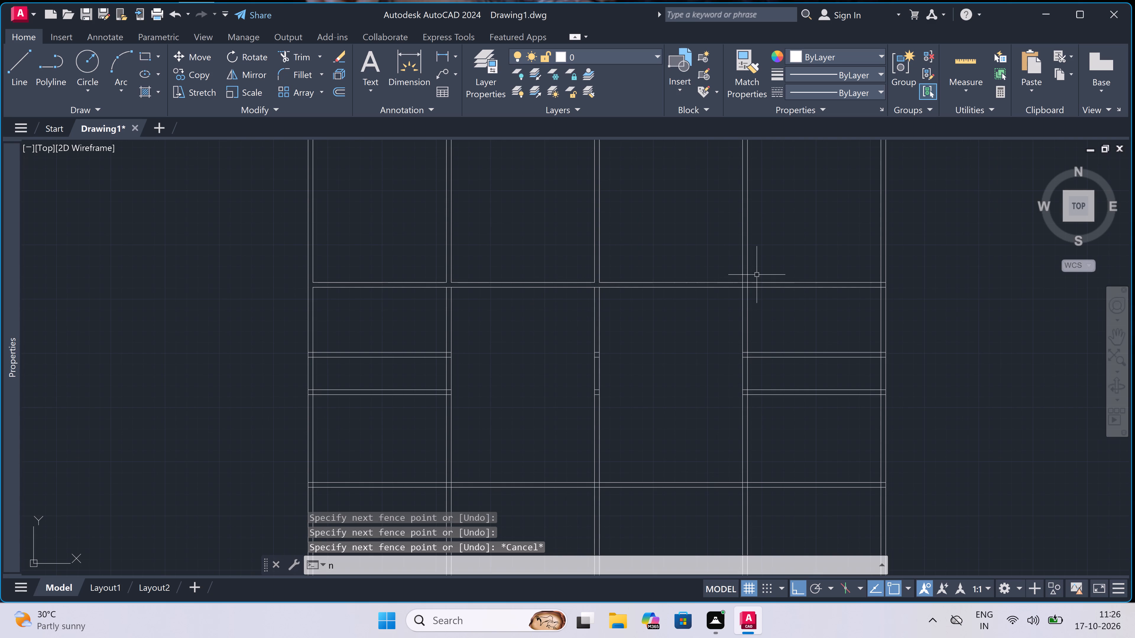
scroll(758, 275, up, 3)
scroll(720, 317, up, 1)
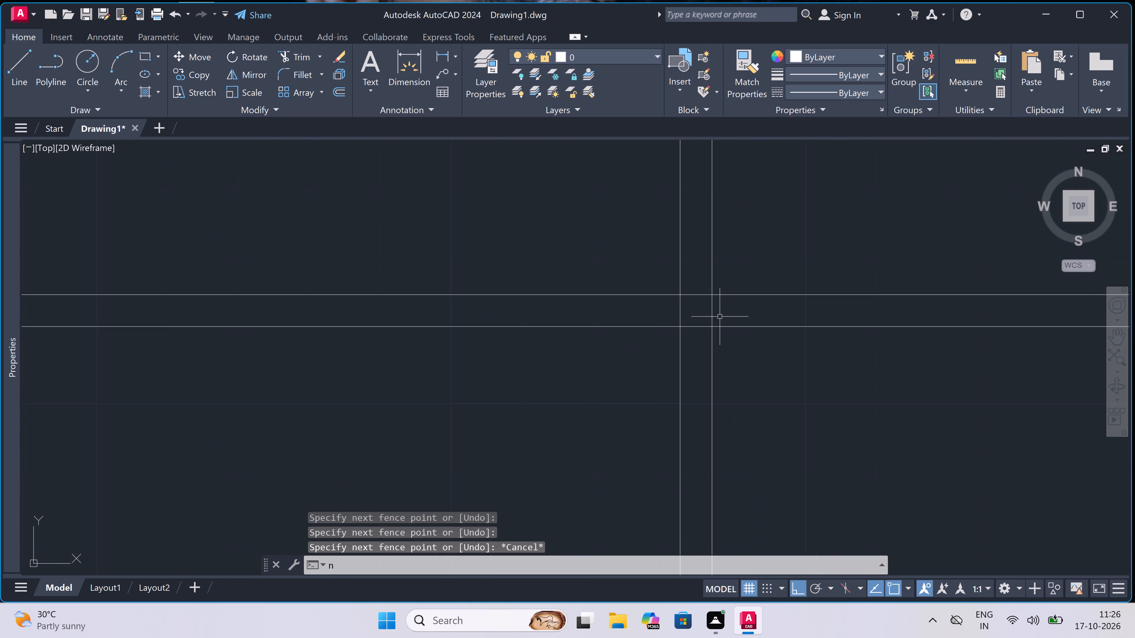
key(t)
text(r)
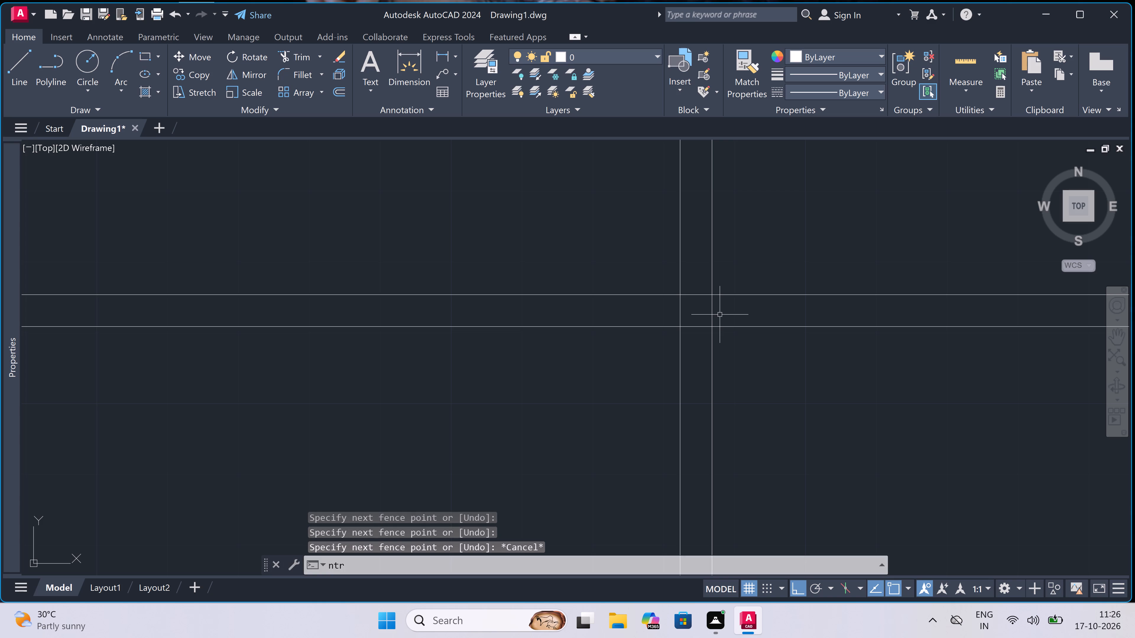
key(space)
text(tr)
key(space)
click(720, 315)
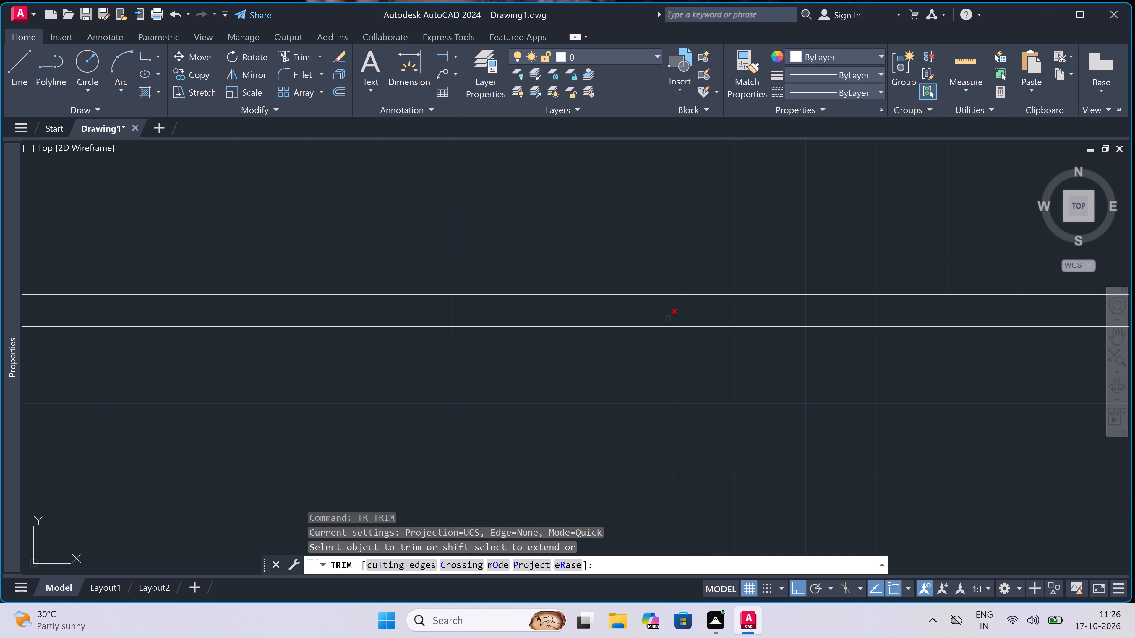
click(668, 318)
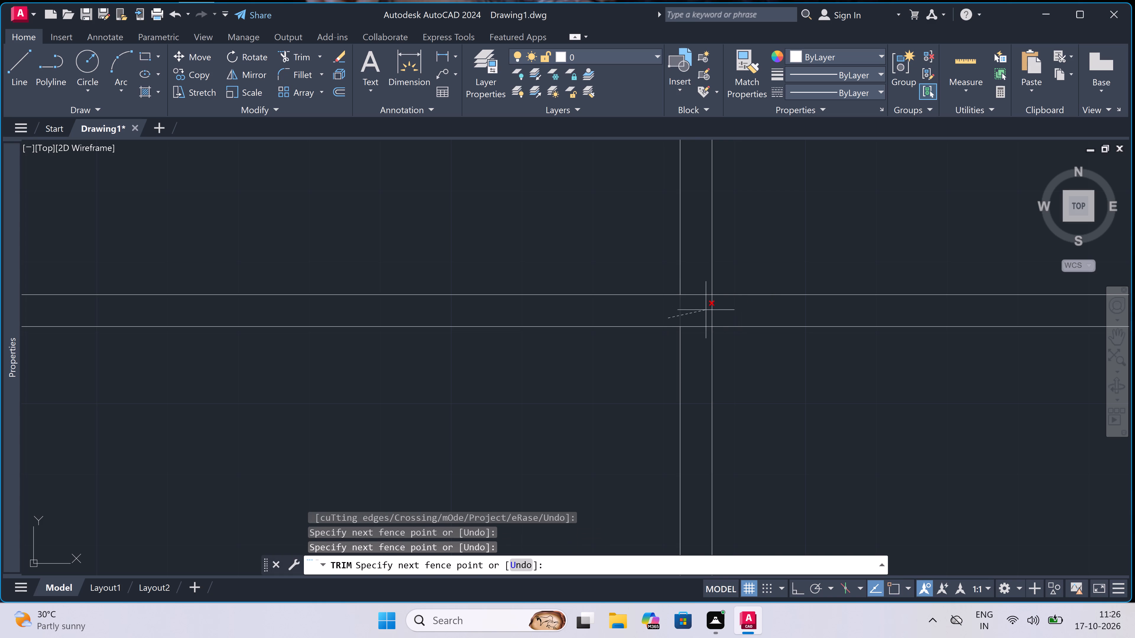
click(714, 310)
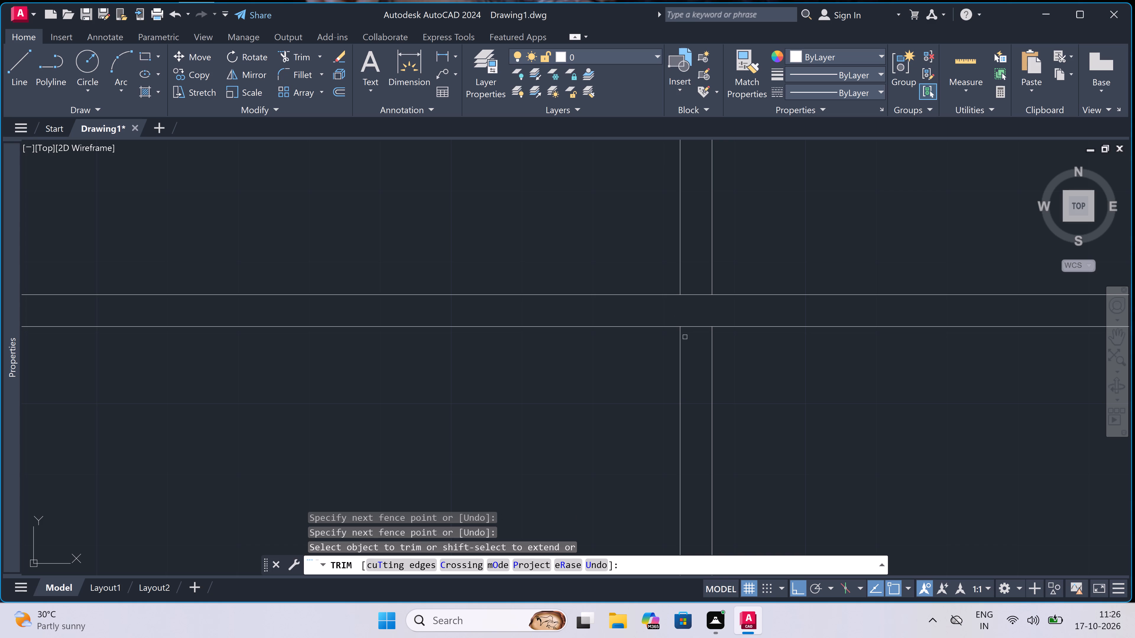
click(692, 302)
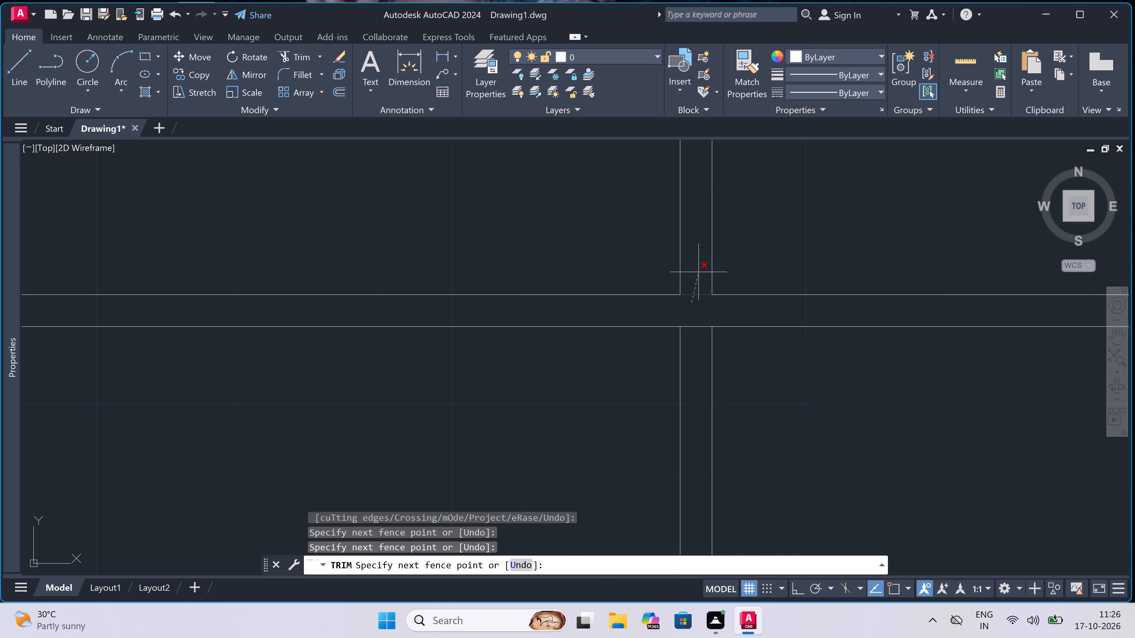
double_click(698, 272)
scroll(658, 325, down, 6)
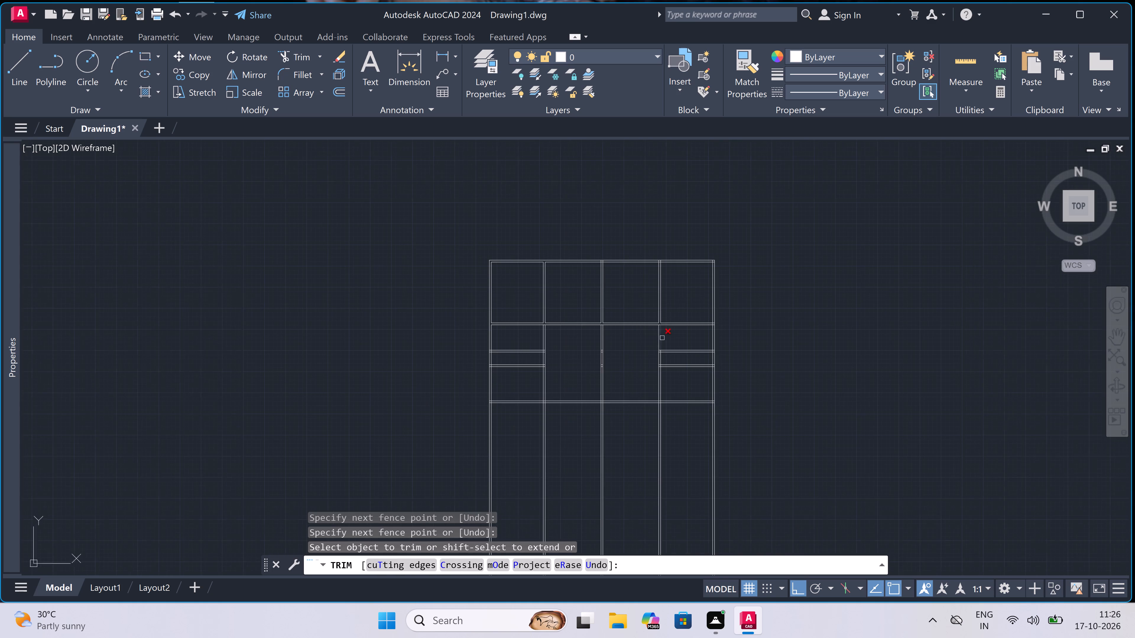
Trim the overlapping lines where the second and third horizontal interior walls on the plan's left side meet the left outer wall.
scroll(662, 338, up, 3)
scroll(662, 339, down, 4)
scroll(546, 344, up, 2)
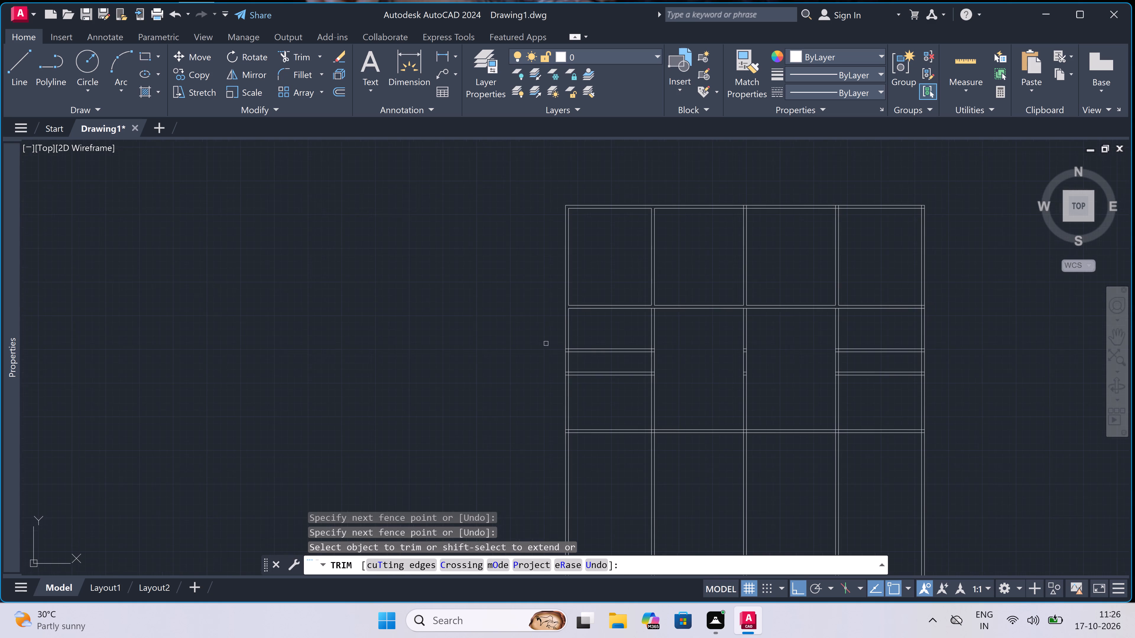
scroll(573, 367, up, 4)
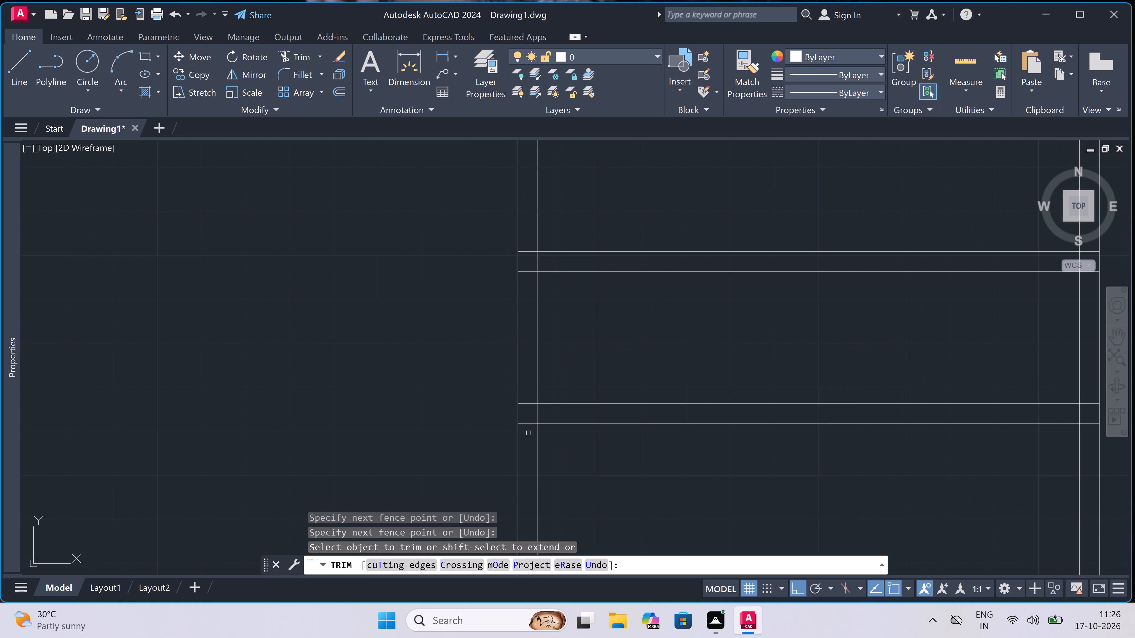
double_click(528, 433)
click(528, 237)
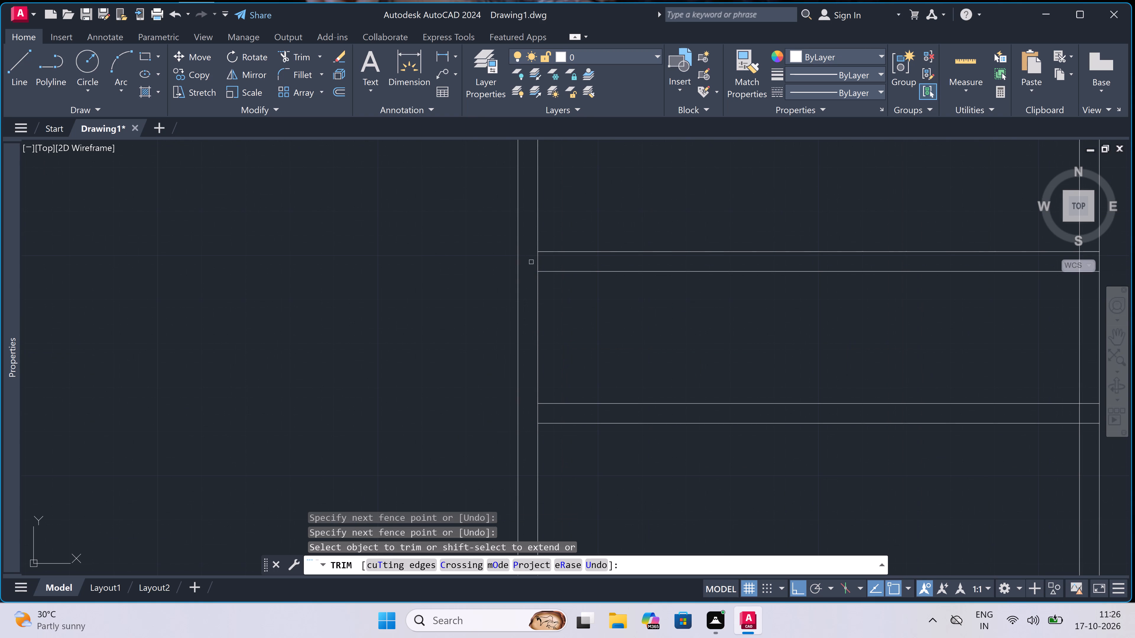
click(531, 262)
click(551, 261)
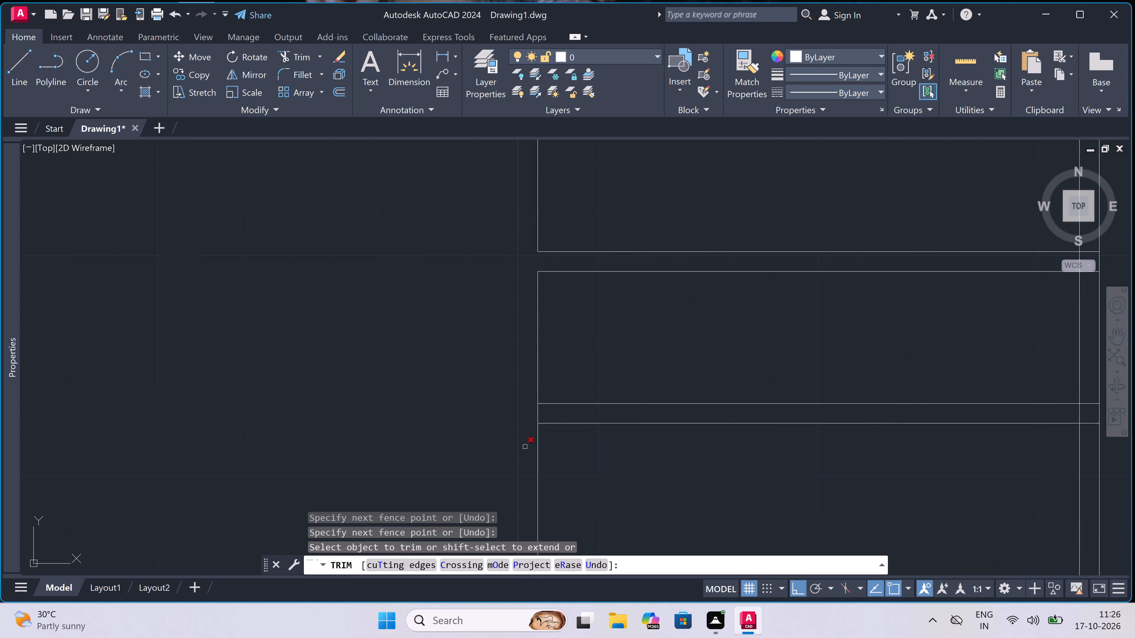
click(539, 414)
scroll(538, 414, down, 3)
scroll(571, 380, up, 2)
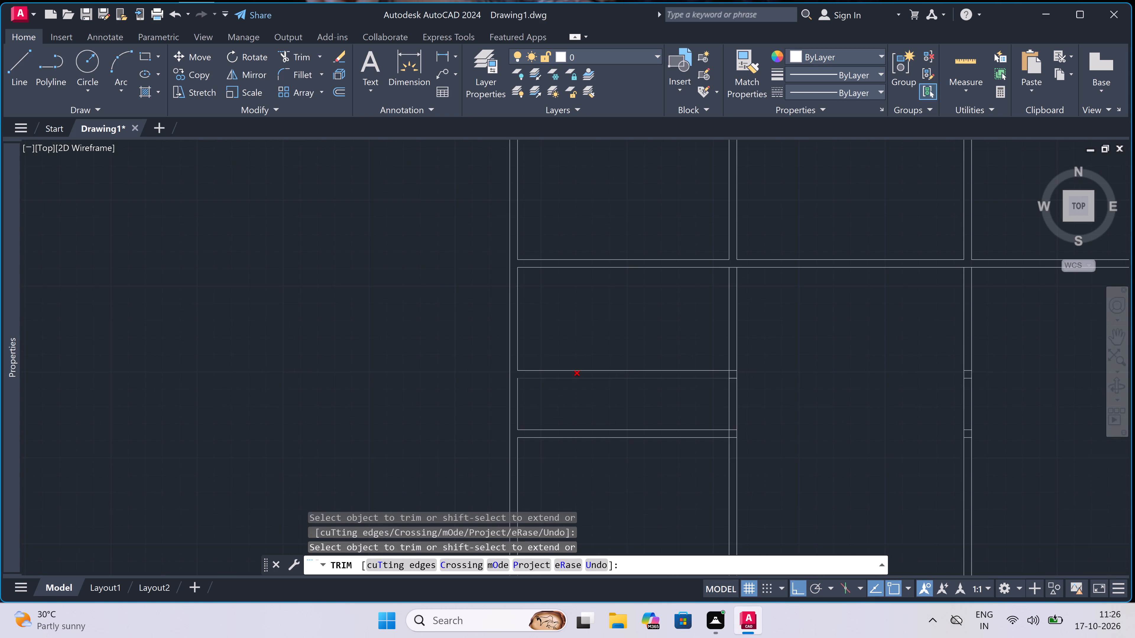
key(Escape)
Offset the left outer wall's inner line 6'6" to the right in the two spaces between the first and third horizontal interior walls.
key(o)
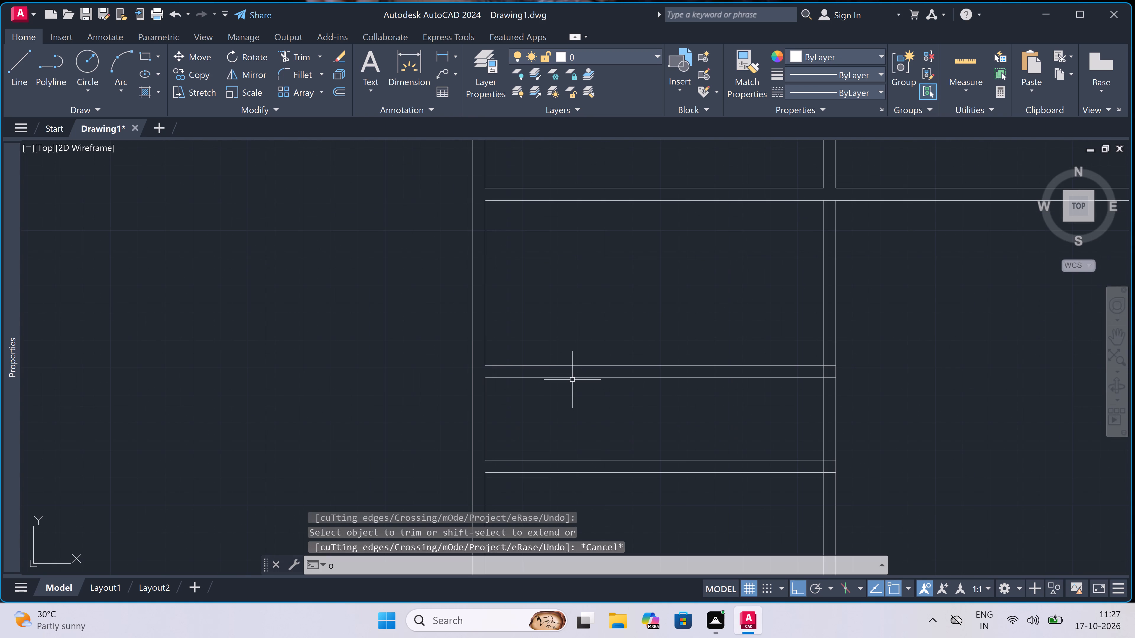
key(space)
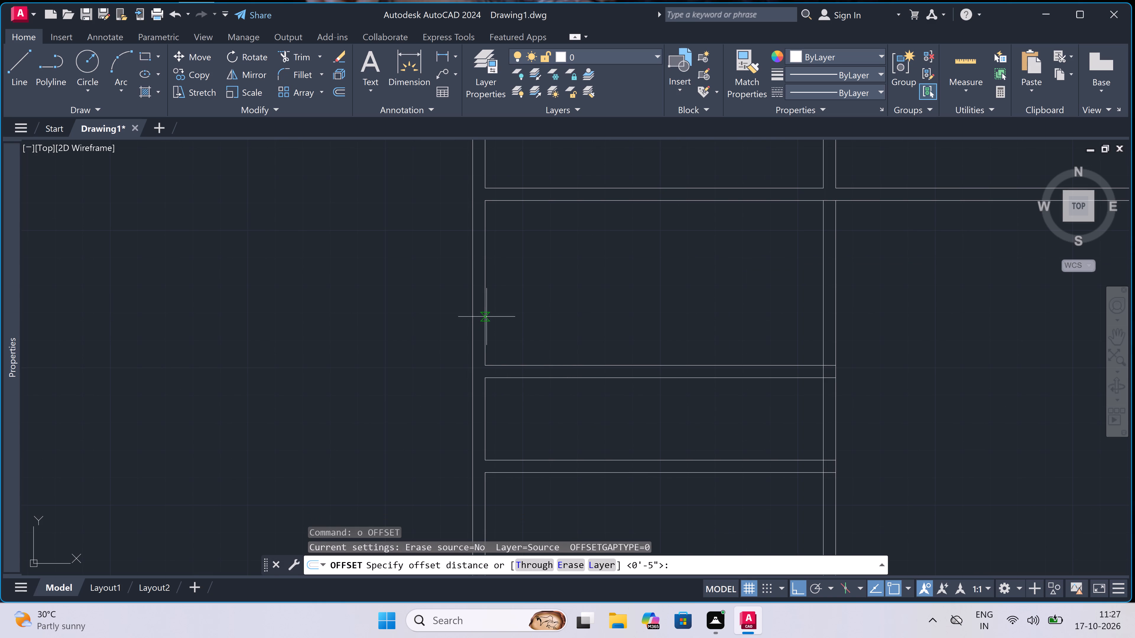
click(489, 288)
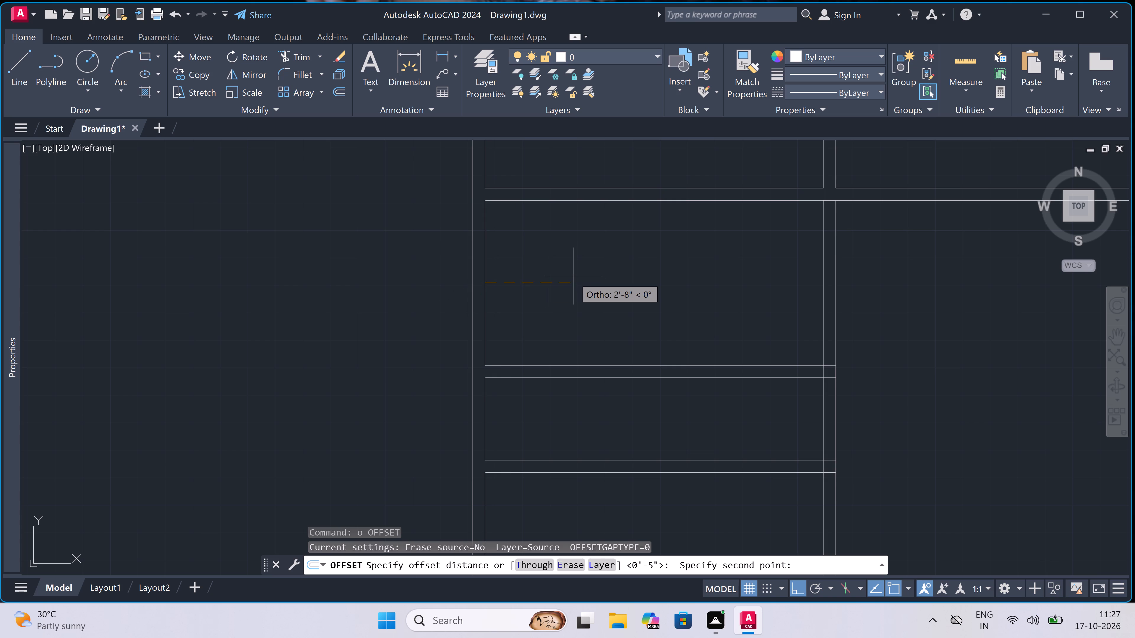
key(6)
key(apostrophe)
key(6)
key(shift+quotedbl)
key(space)
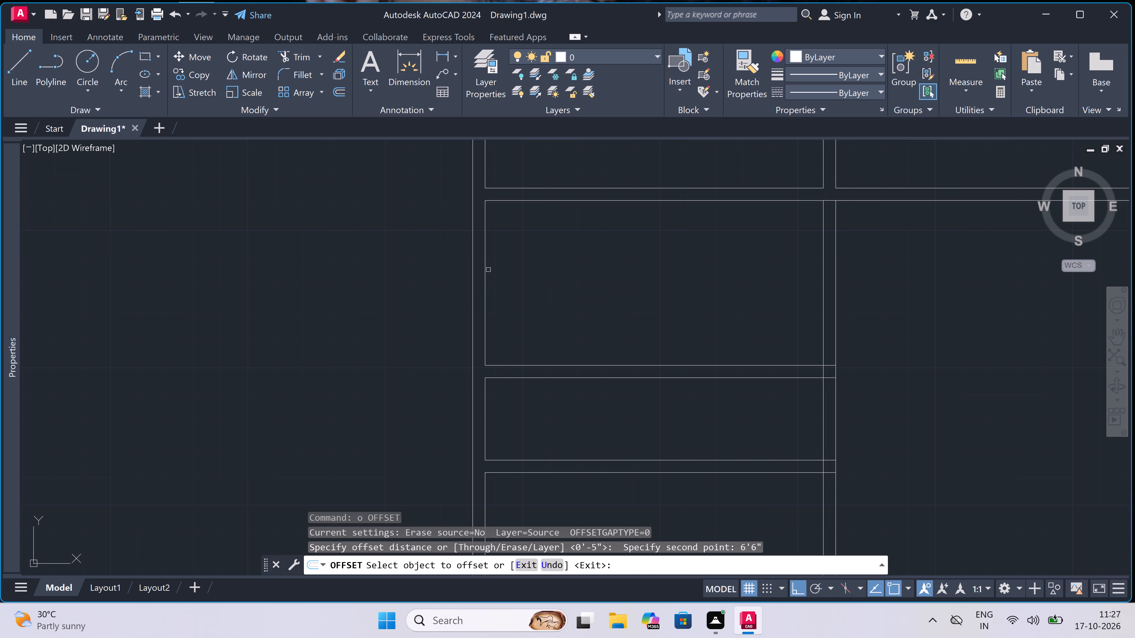
click(485, 263)
double_click(666, 262)
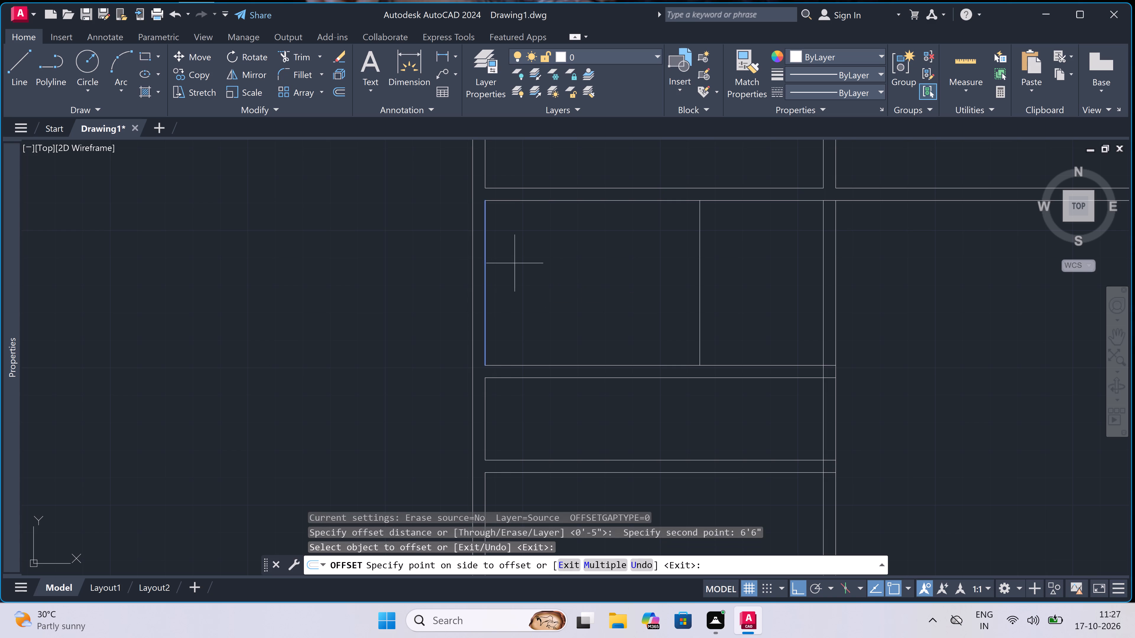
double_click(485, 410)
triple_click(700, 410)
Offset the left outer wall's inner line below the third horizontal interior wall 6'6" to the right.
scroll(633, 357, down, 3)
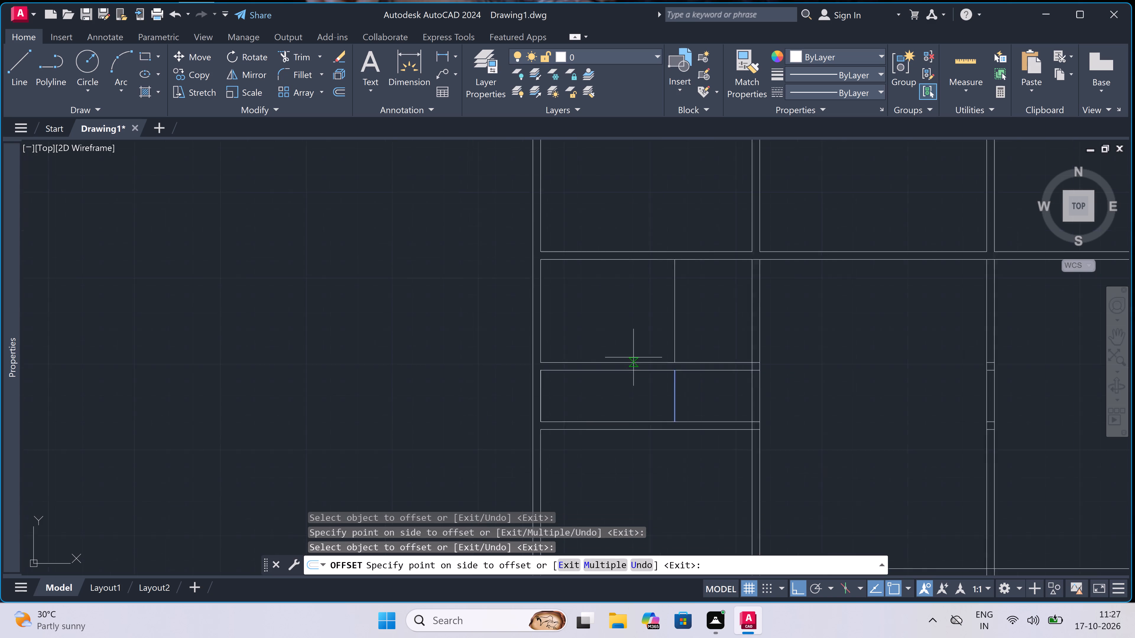
scroll(633, 357, down, 2)
scroll(638, 373, up, 5)
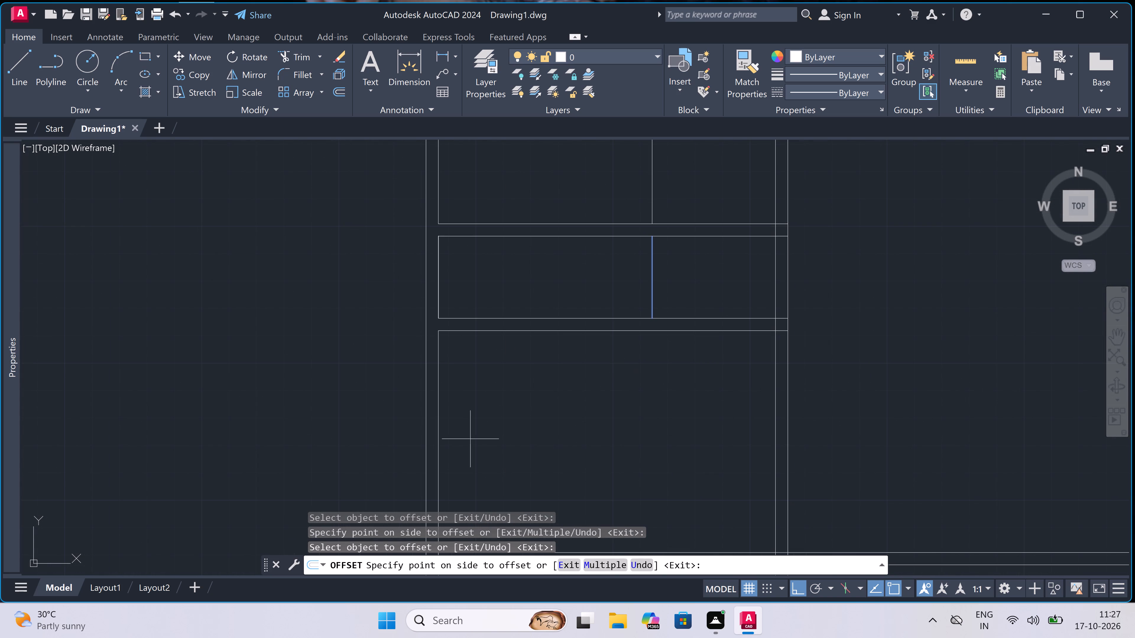
scroll(575, 349, down, 4)
scroll(574, 369, up, 1)
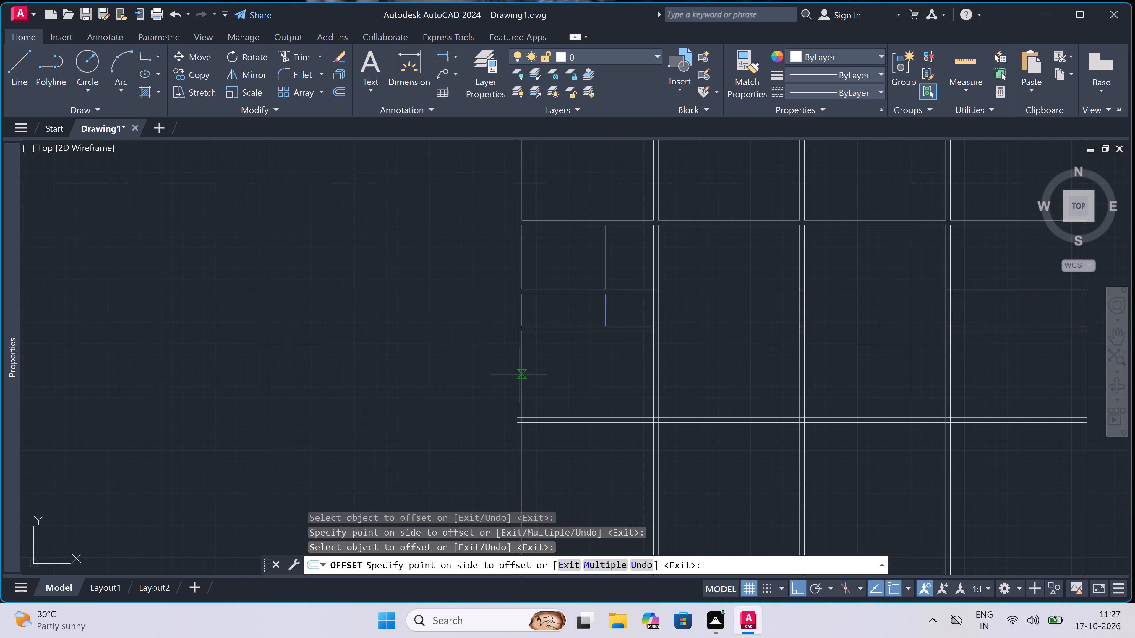
double_click(522, 372)
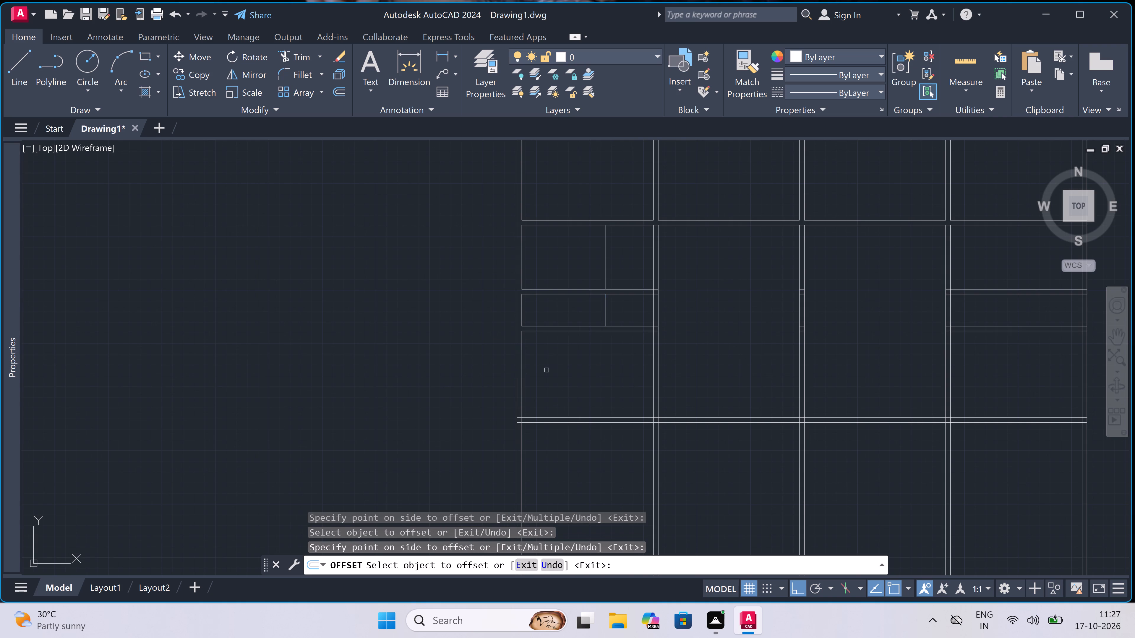
double_click(520, 369)
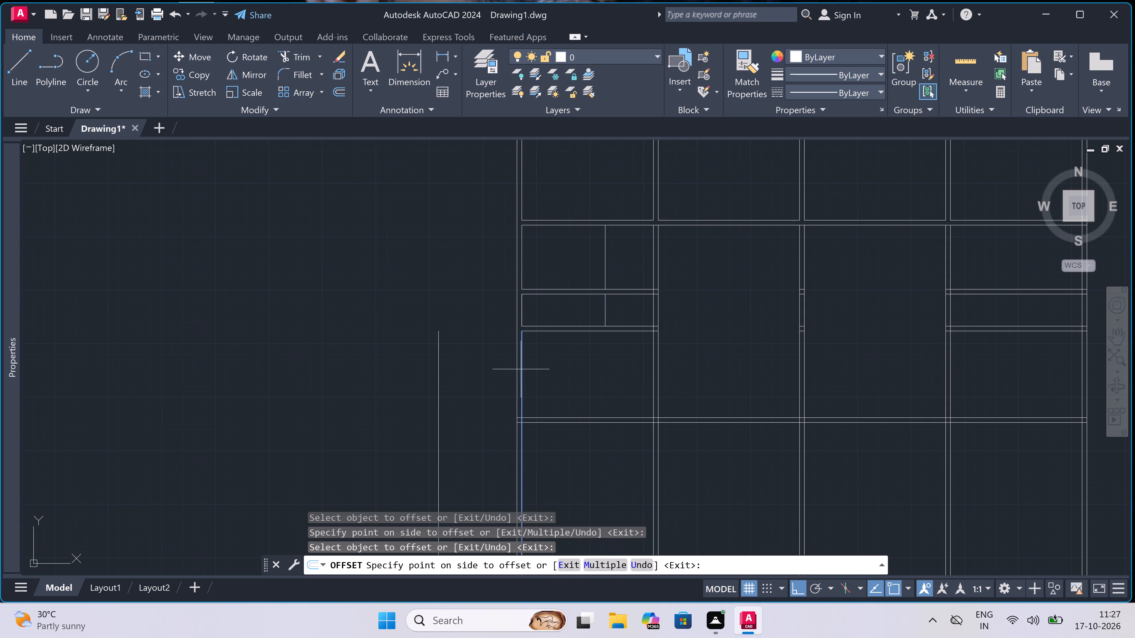
click(627, 359)
scroll(625, 359, down, 2)
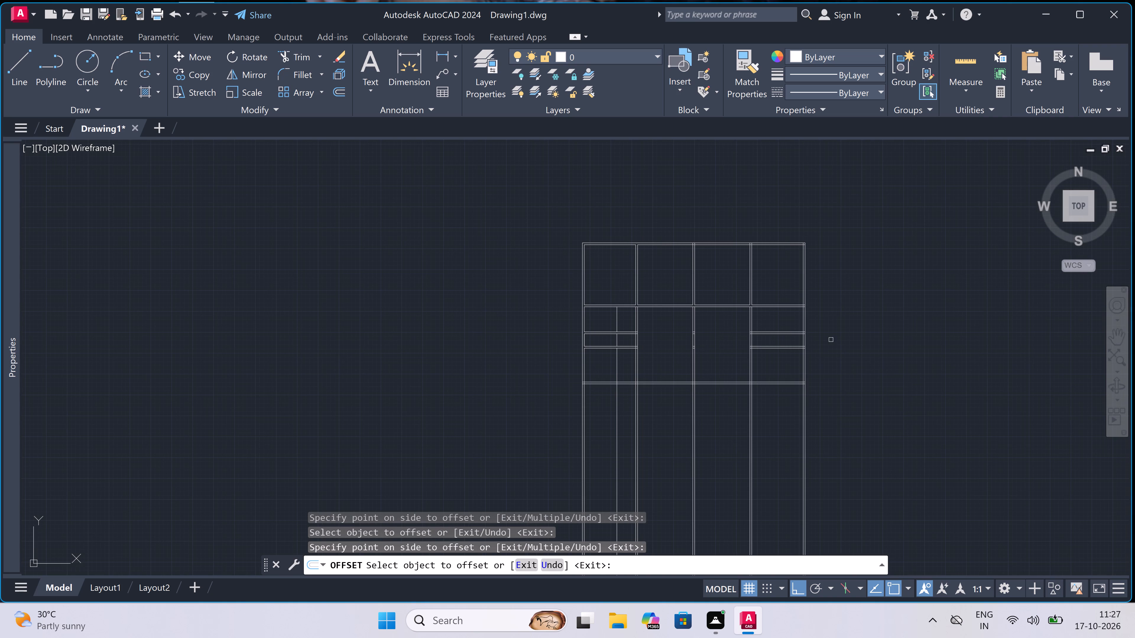
Offset the right outer wall's inner line 6'6" to the left.
scroll(826, 317, up, 3)
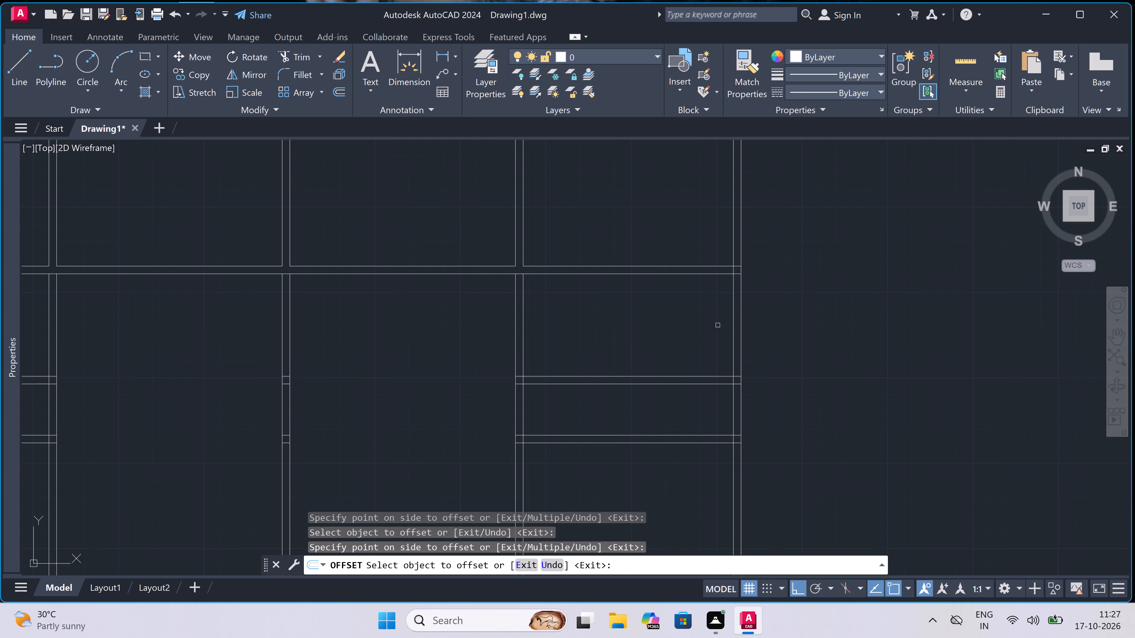
click(733, 317)
click(637, 331)
scroll(637, 332, down, 3)
key(Escape)
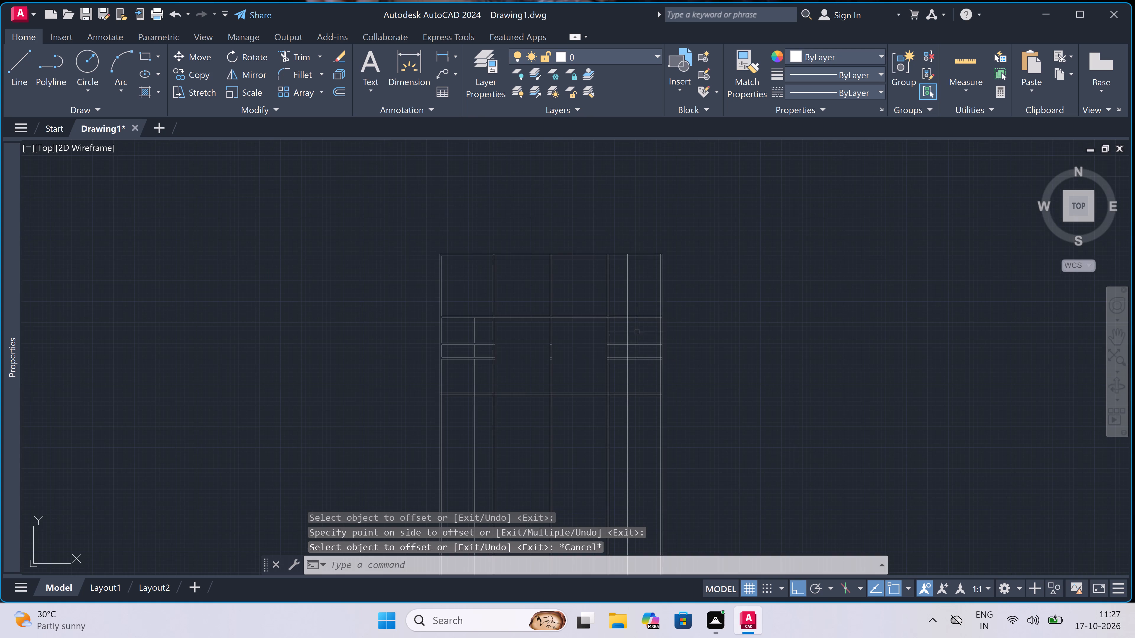
Trim the new offset line where it crosses the first horizontal interior wall and the plan's upper-right room.
text(tr)
key(space)
scroll(626, 313, up, 4)
click(635, 335)
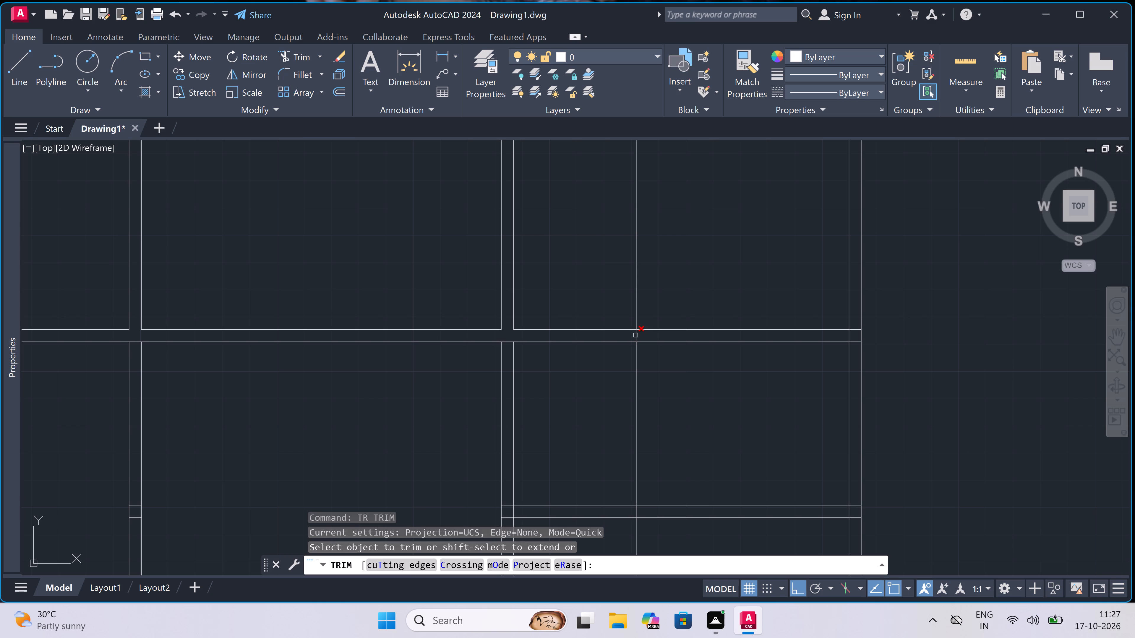
scroll(635, 309, down, 3)
click(635, 308)
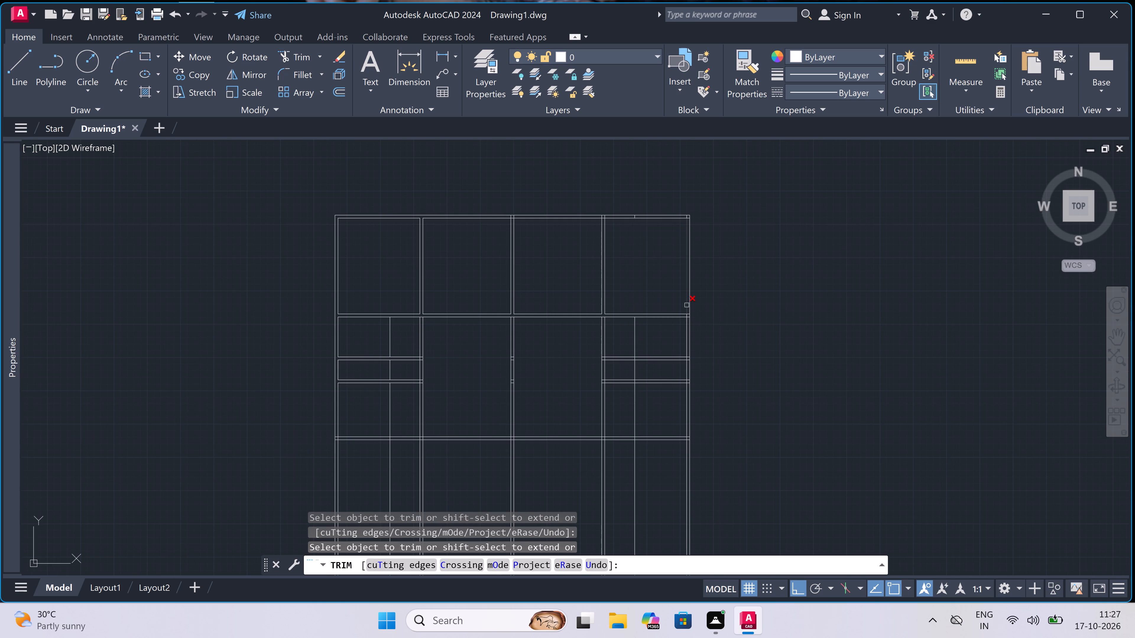
Trim the overlapping lines where the first horizontal interior wall meets the right outer wall.
scroll(690, 313, up, 5)
click(669, 360)
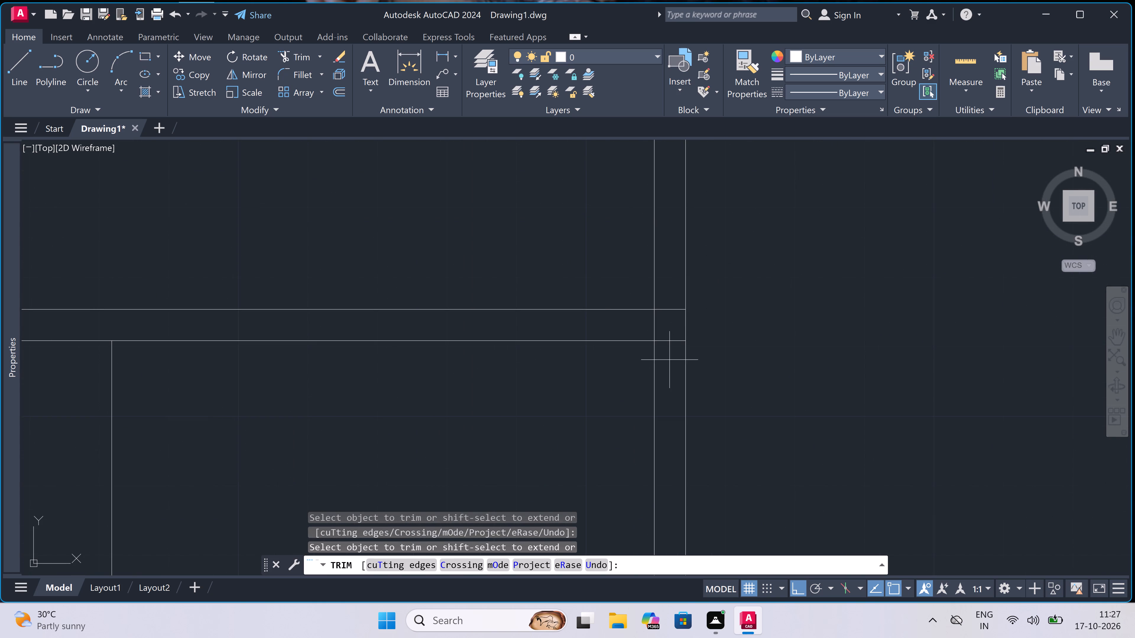
double_click(663, 288)
scroll(667, 322, up, 1)
click(665, 320)
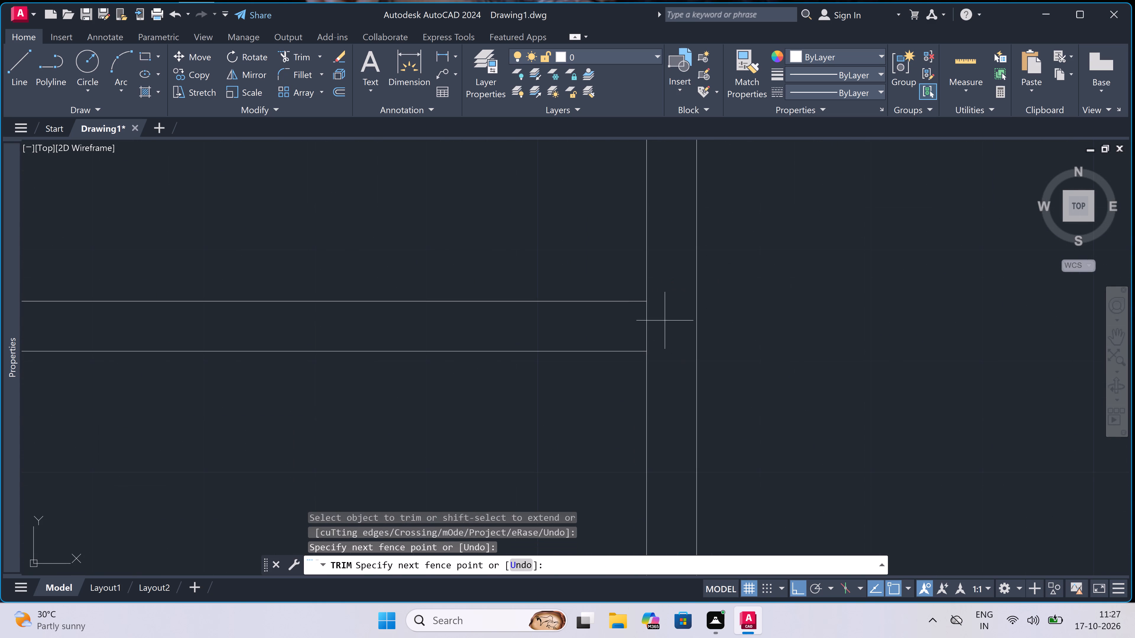
click(623, 324)
Trim the overlapping lines where the second vertical interior wall meets the top outer wall.
scroll(671, 317, down, 8)
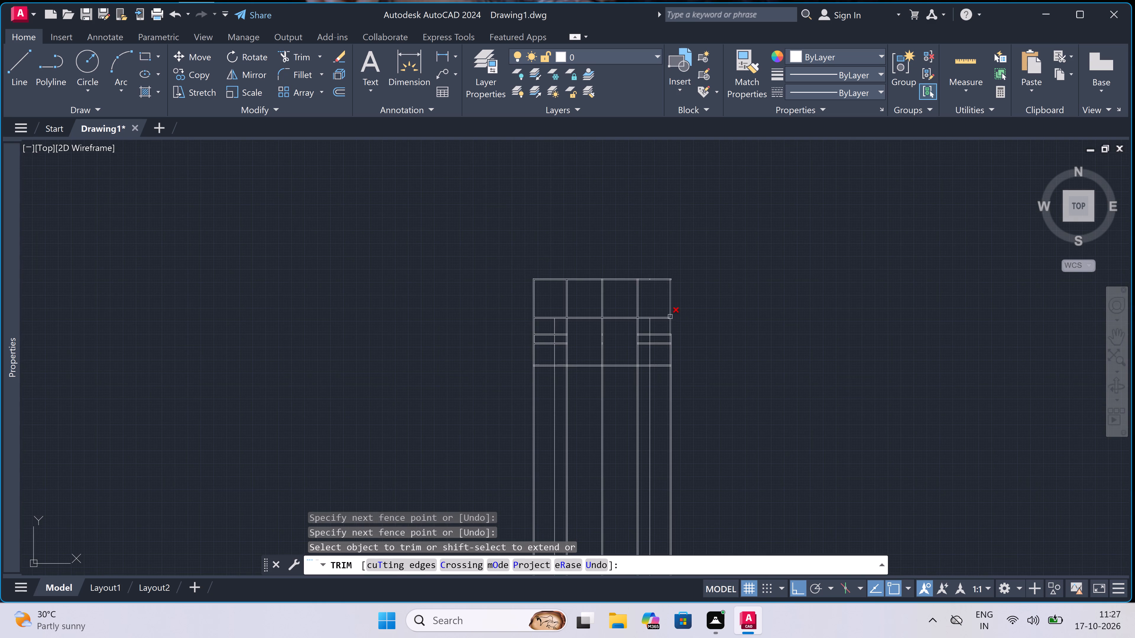
scroll(638, 262, up, 3)
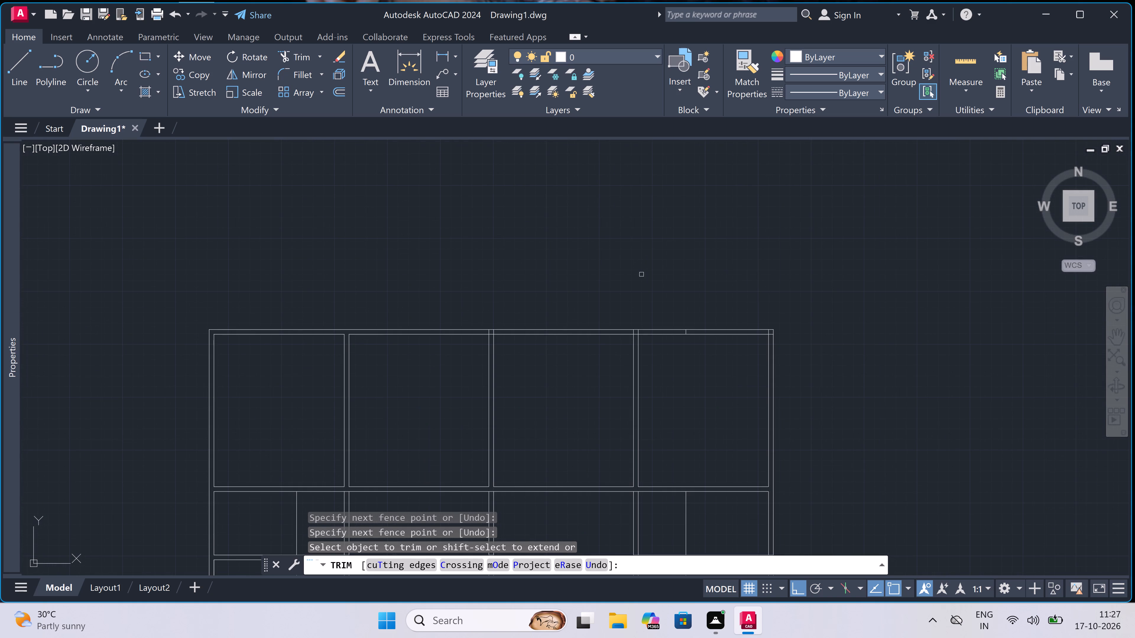
scroll(486, 337, up, 4)
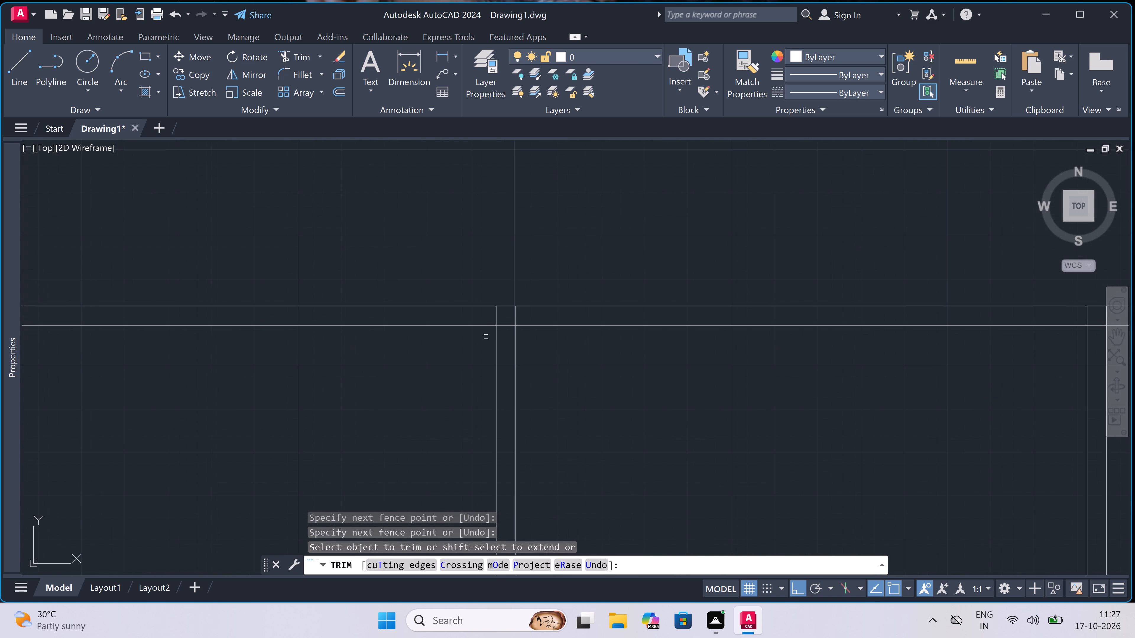
scroll(490, 315, up, 3)
double_click(491, 315)
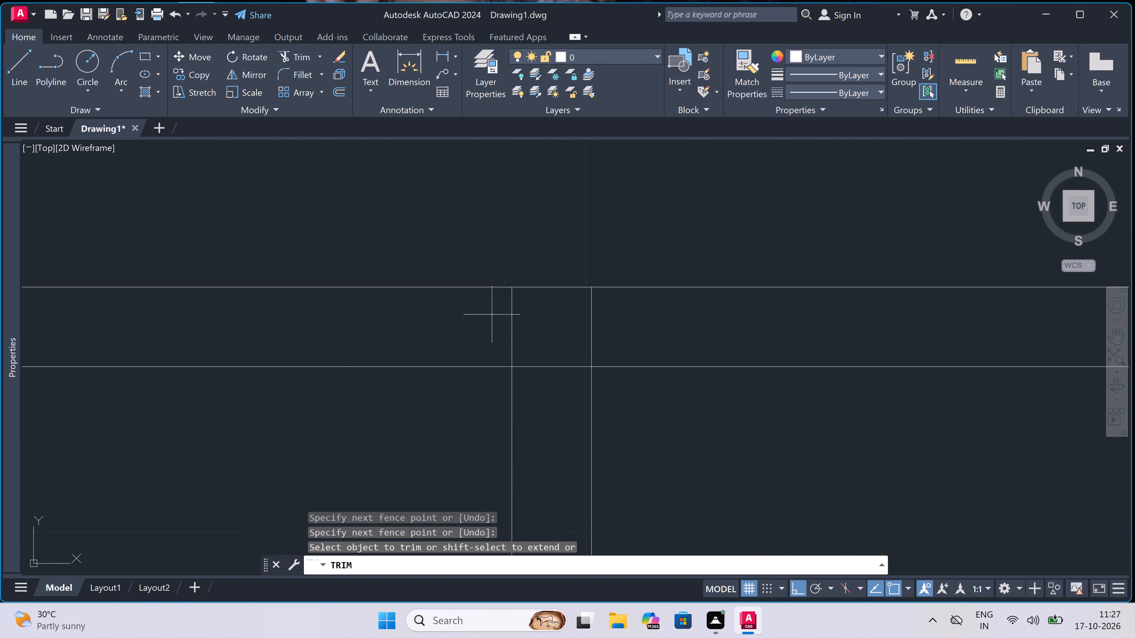
double_click(738, 302)
click(459, 336)
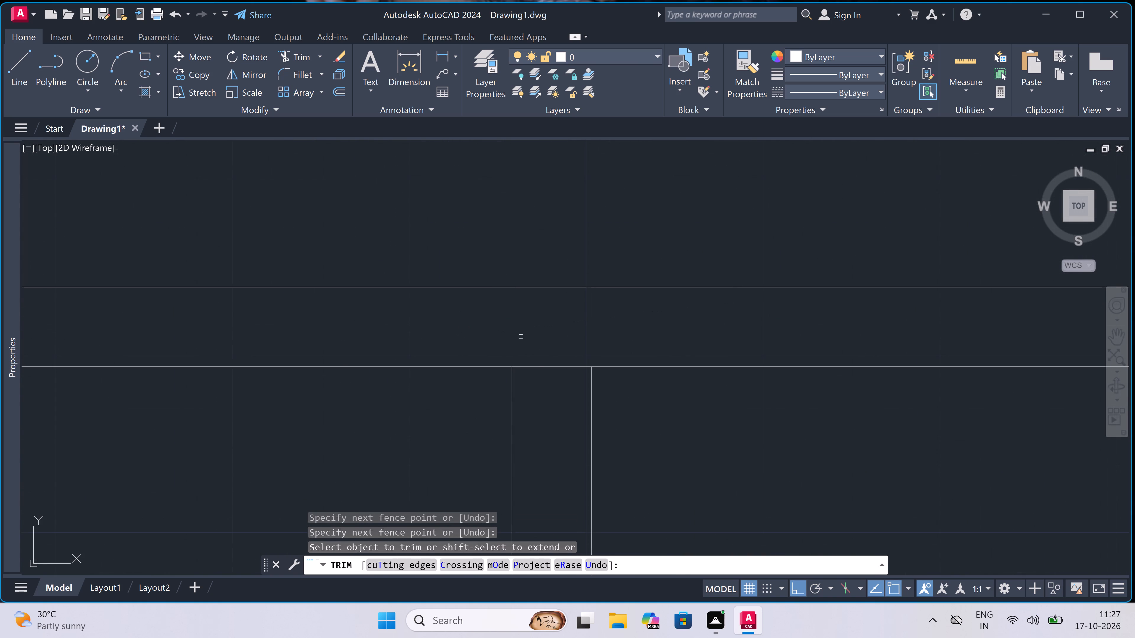
click(534, 369)
double_click(548, 349)
Trim the overlapping lines where the third vertical interior wall meets the top outer wall.
scroll(548, 349, down, 8)
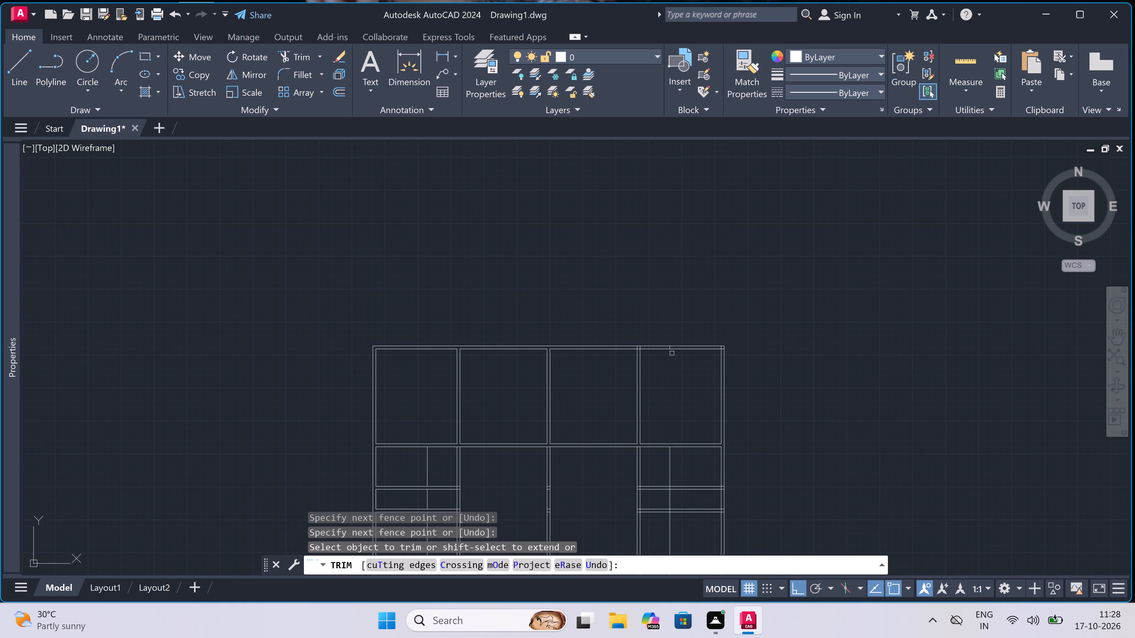
scroll(674, 351, up, 3)
scroll(539, 336, up, 5)
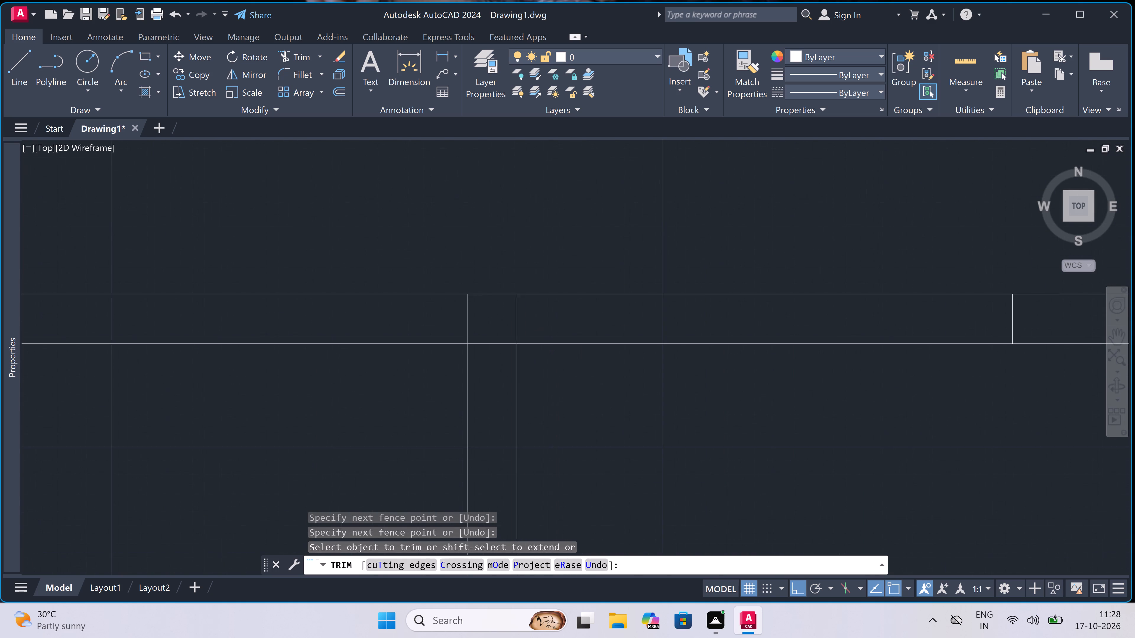
double_click(414, 299)
click(544, 303)
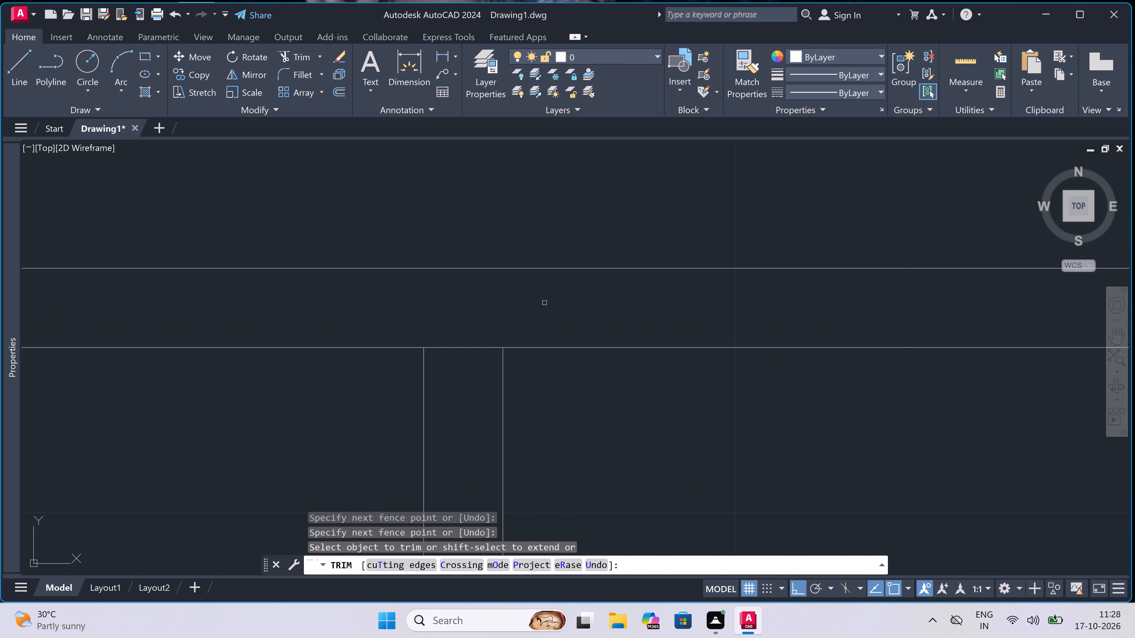
click(470, 322)
click(465, 385)
click(484, 311)
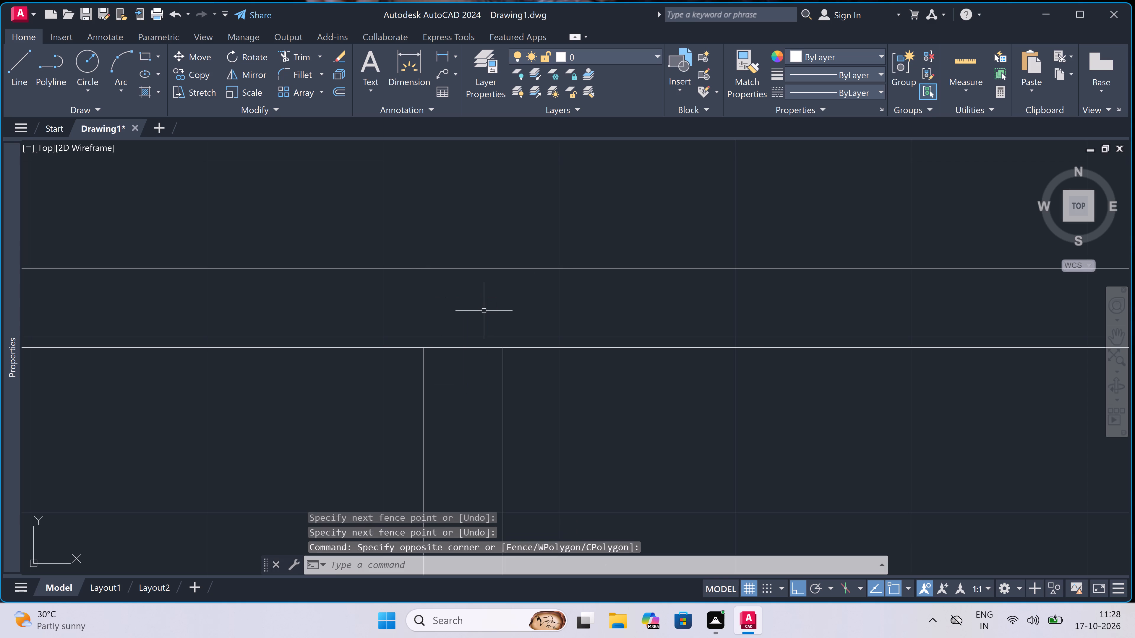
key(Escape)
text(tr)
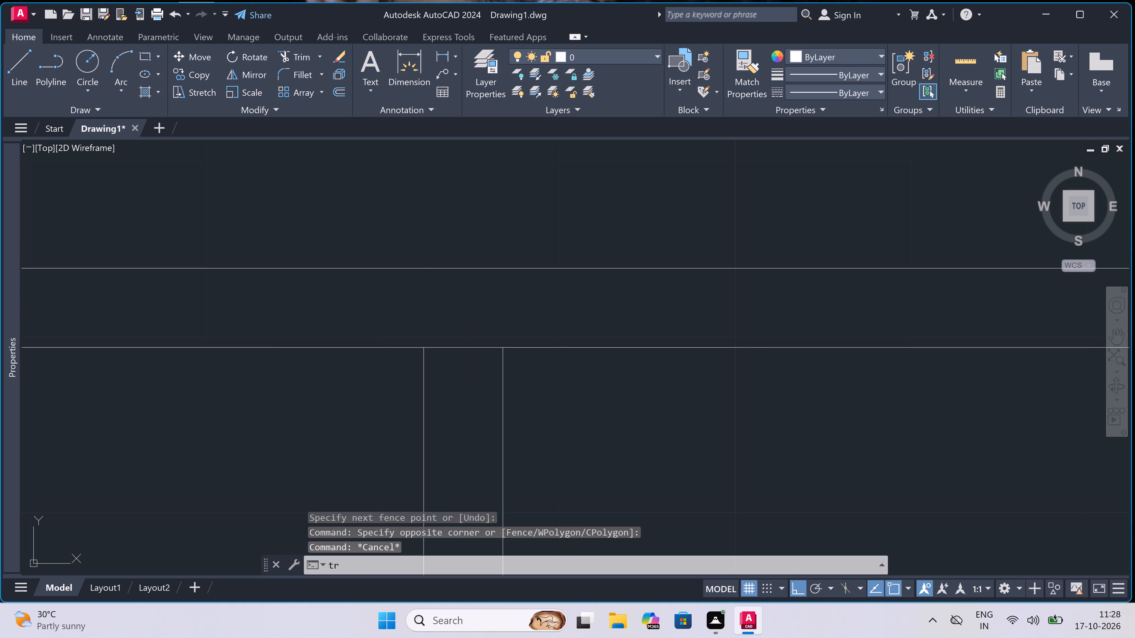
key(space)
double_click(479, 312)
click(472, 406)
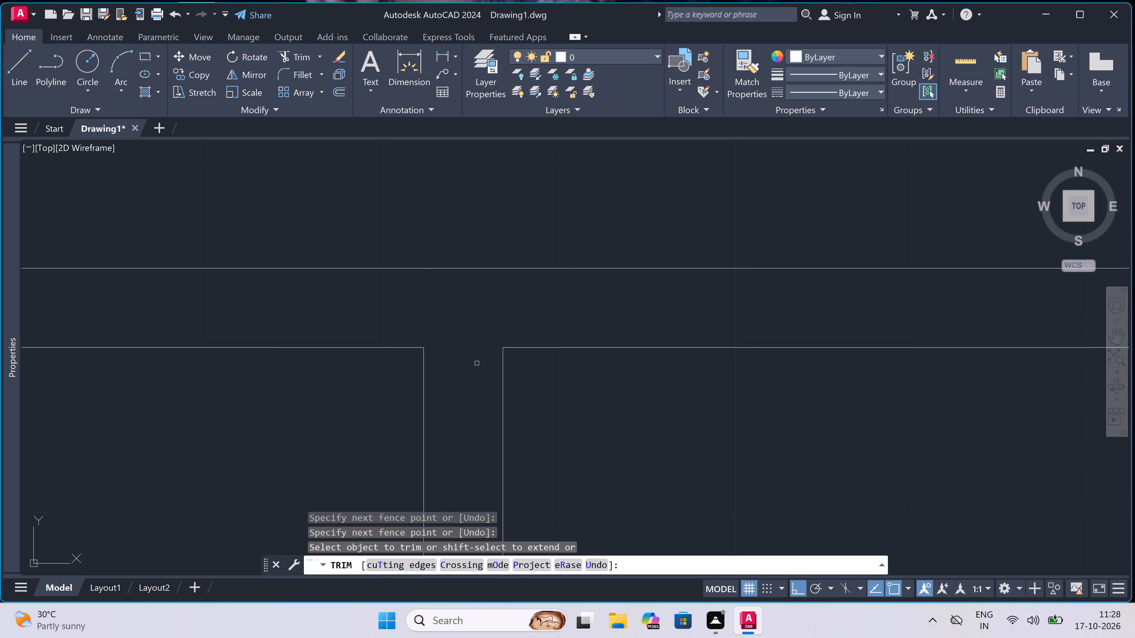
Trim away the short leftover piece of the offset line inside the top outer wall, above the upper-right room.
scroll(487, 326, down, 5)
scroll(609, 333, up, 3)
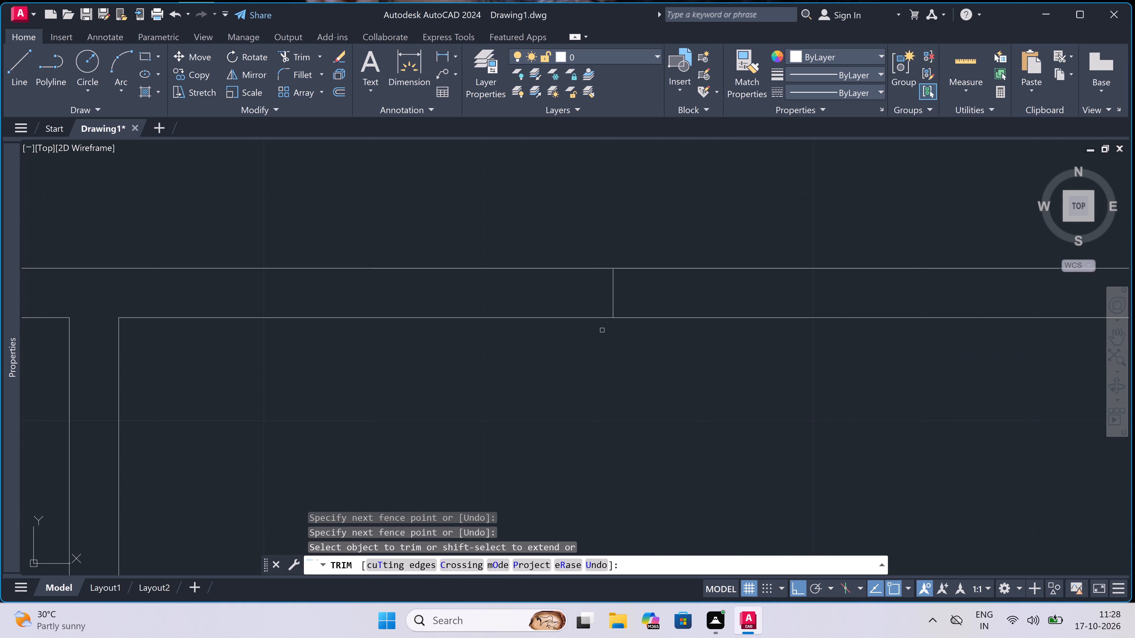
click(592, 288)
click(689, 288)
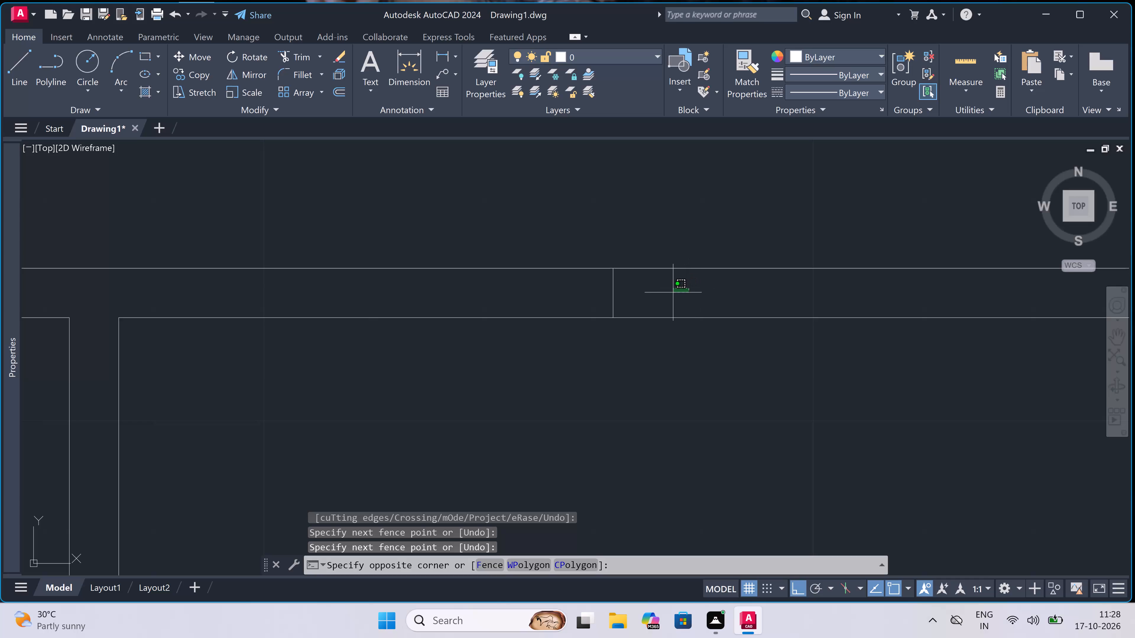
text(tr)
key(space)
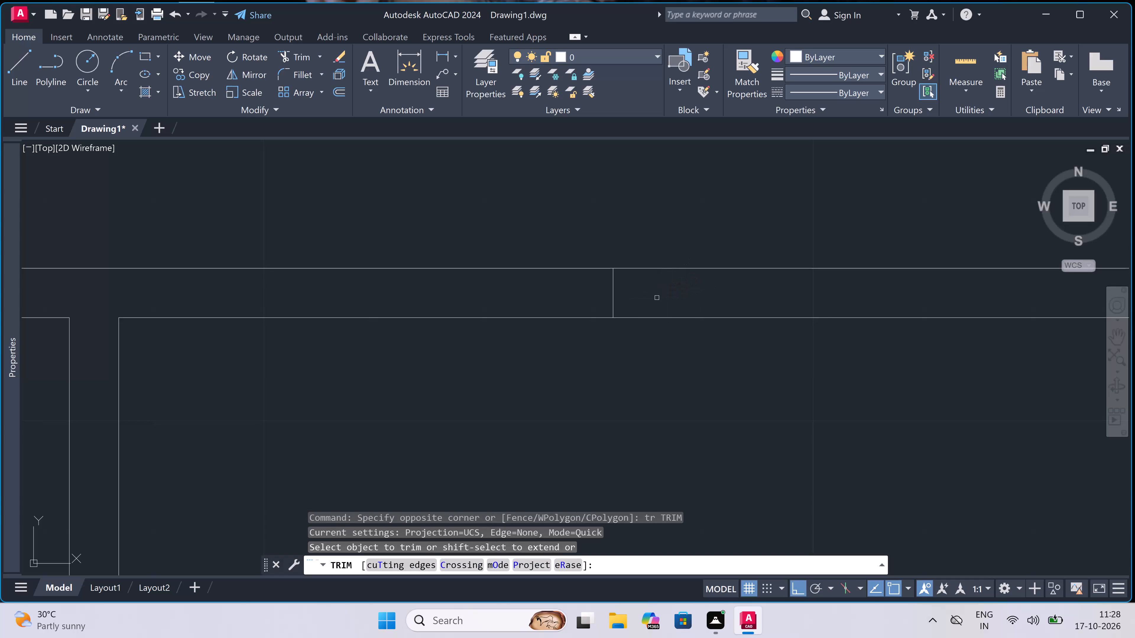
click(657, 298)
double_click(542, 301)
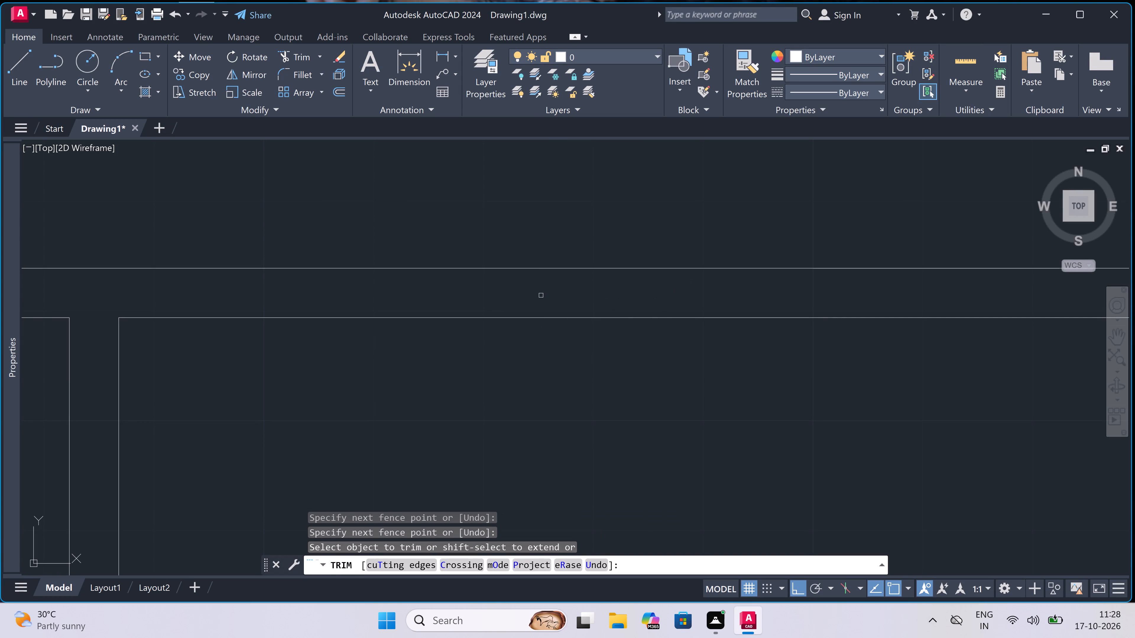
Trim the overlapping inner lines at the outer wall's upper-right corner.
scroll(573, 302, down, 3)
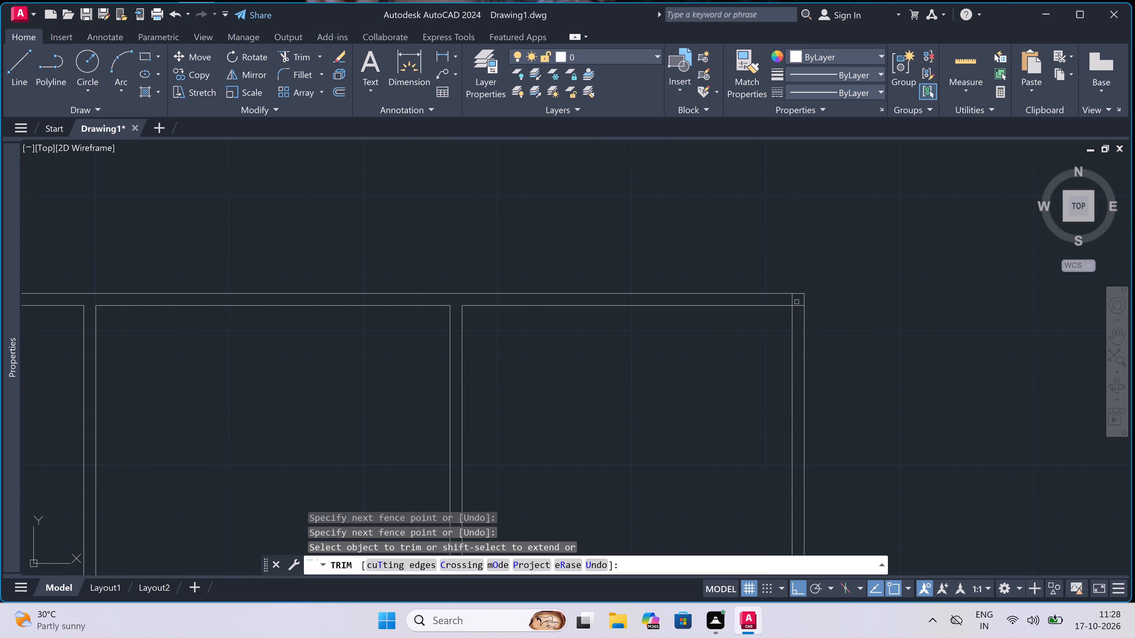
scroll(787, 287, up, 2)
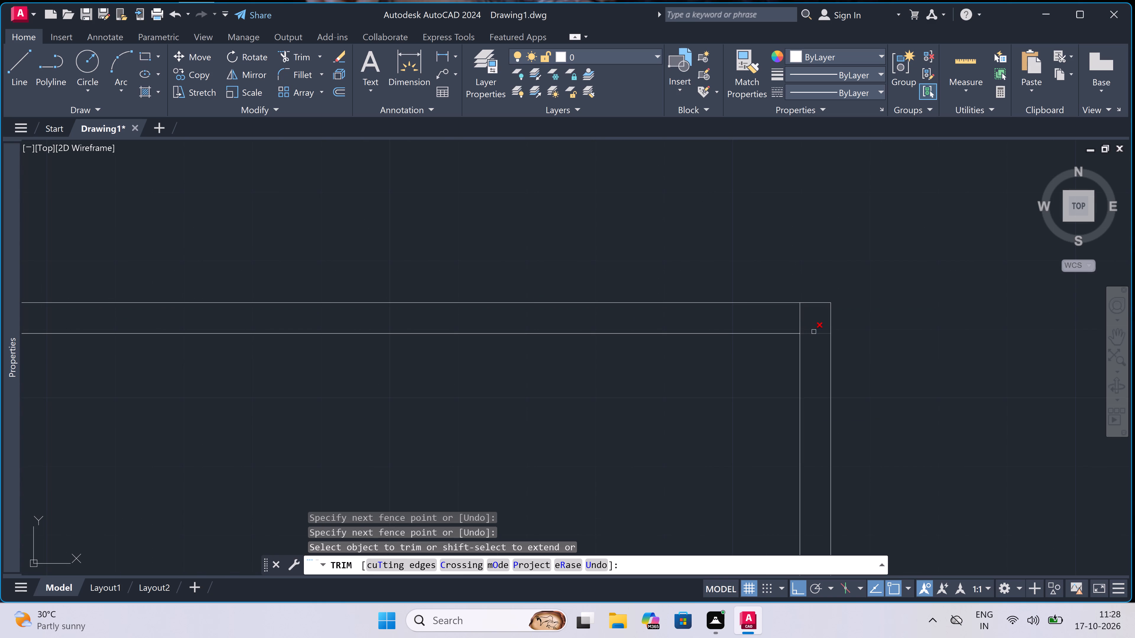
click(815, 333)
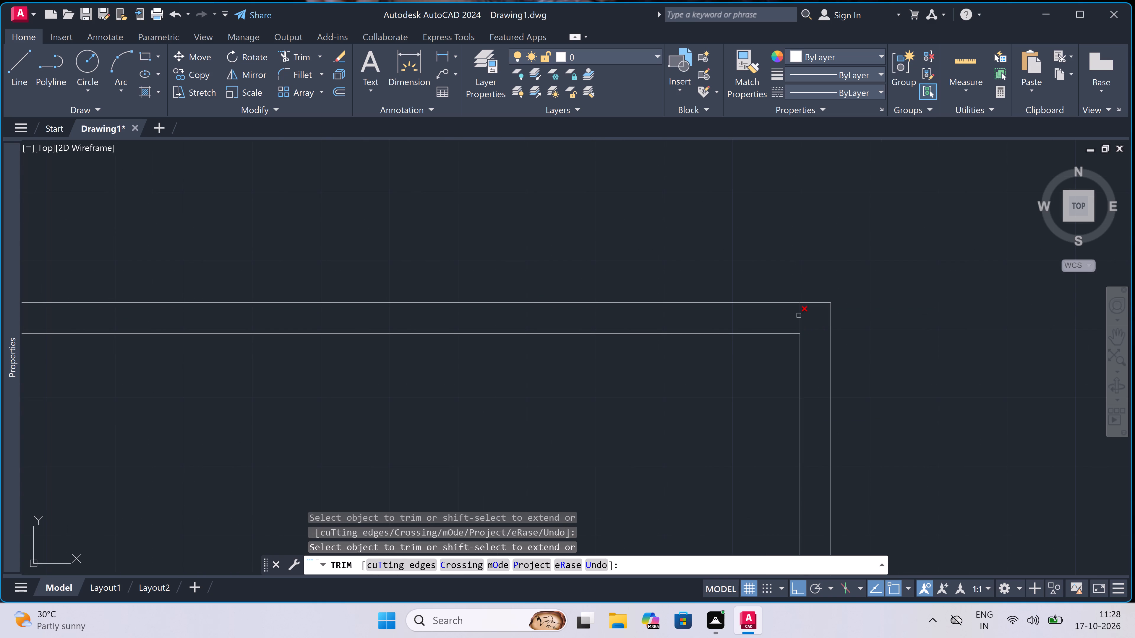
click(799, 315)
Trim the right-hand second and third horizontal interior walls between the third vertical interior wall and the new offset line.
scroll(754, 266, down, 6)
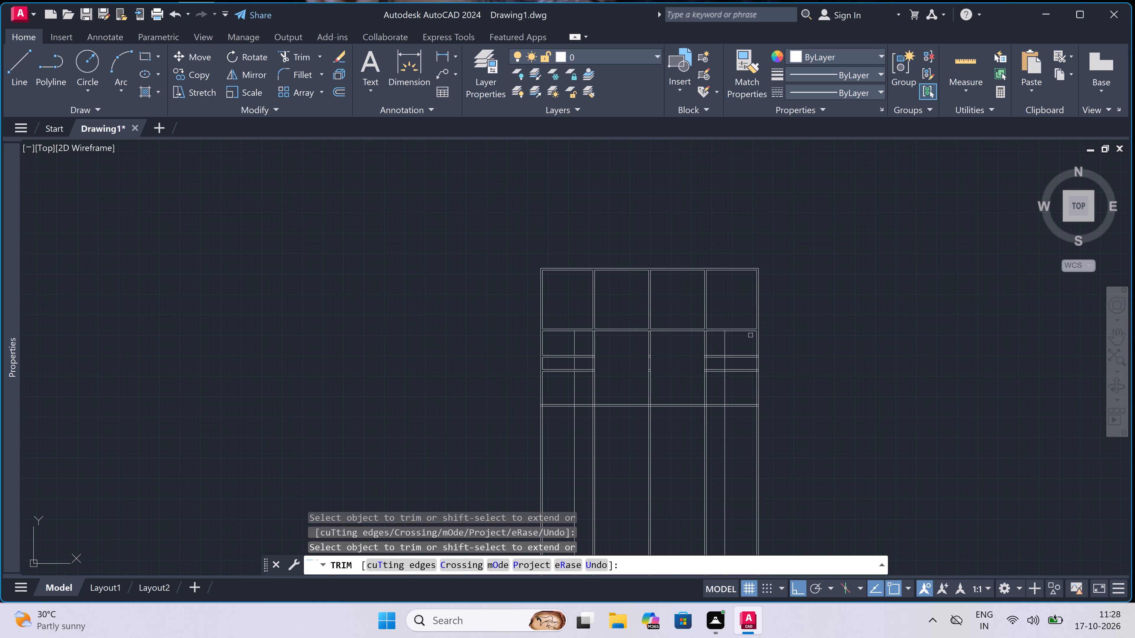
scroll(758, 336, up, 3)
scroll(613, 335, down, 1)
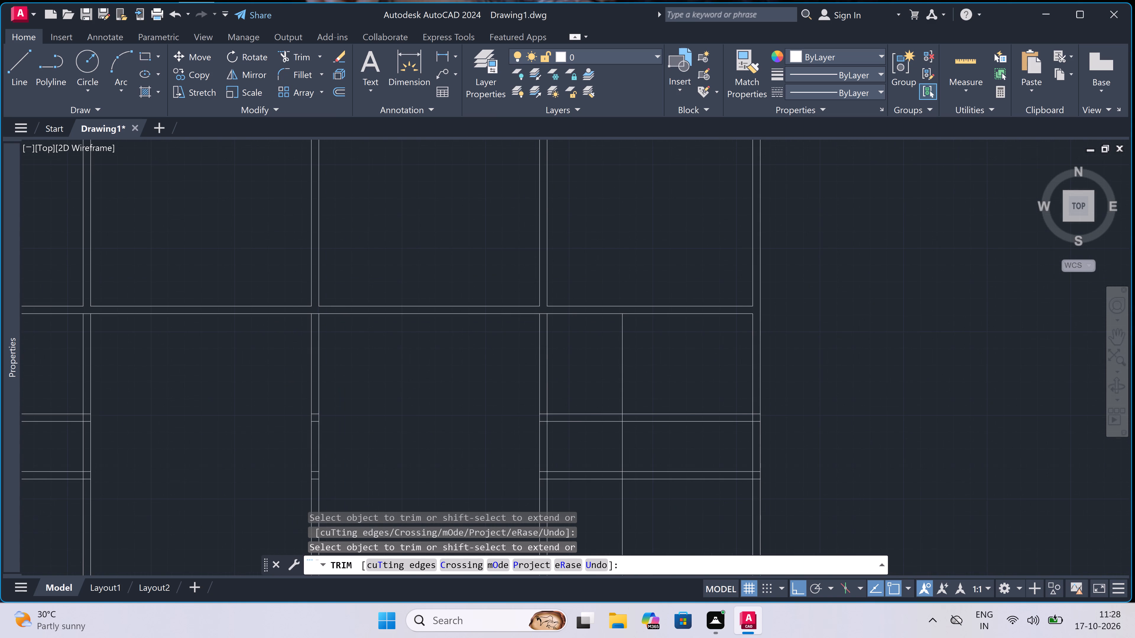
scroll(601, 354, down, 2)
scroll(601, 357, up, 2)
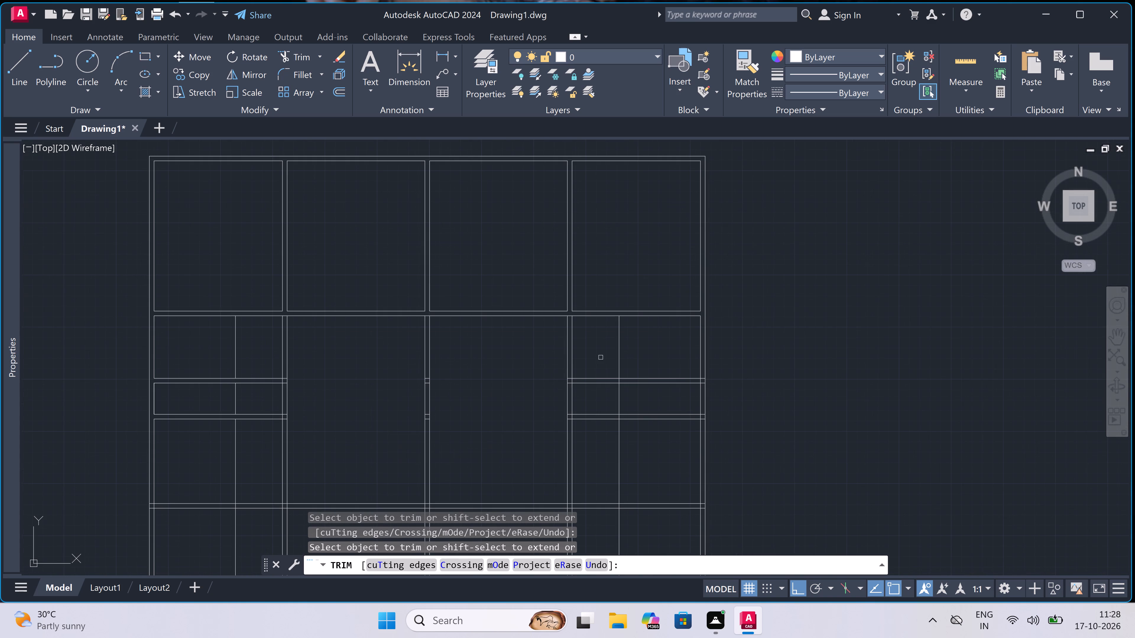
double_click(601, 357)
click(600, 435)
scroll(591, 375, down, 1)
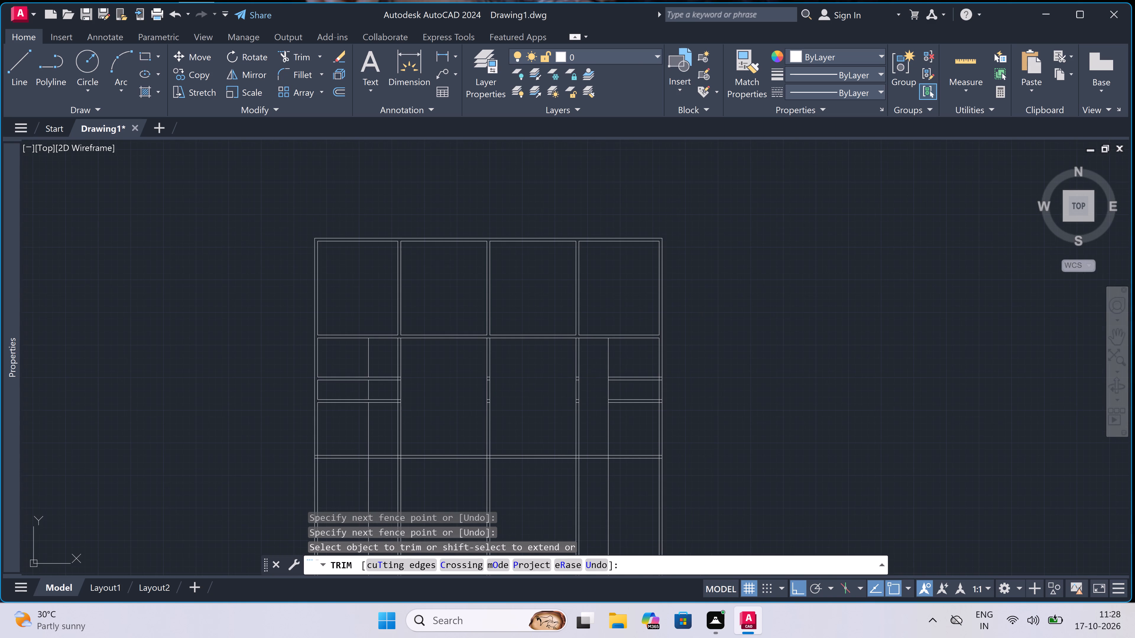
Trim away the third vertical interior wall between the first and second horizontal interior walls.
double_click(591, 372)
double_click(549, 362)
Trim the left-hand second and third horizontal interior walls between the 6'6" offset line and the first vertical interior wall.
double_click(377, 362)
double_click(377, 431)
Trim away the first vertical interior wall above the second and below the third horizontal wall levels, down to the fourth horizontal wall.
click(377, 416)
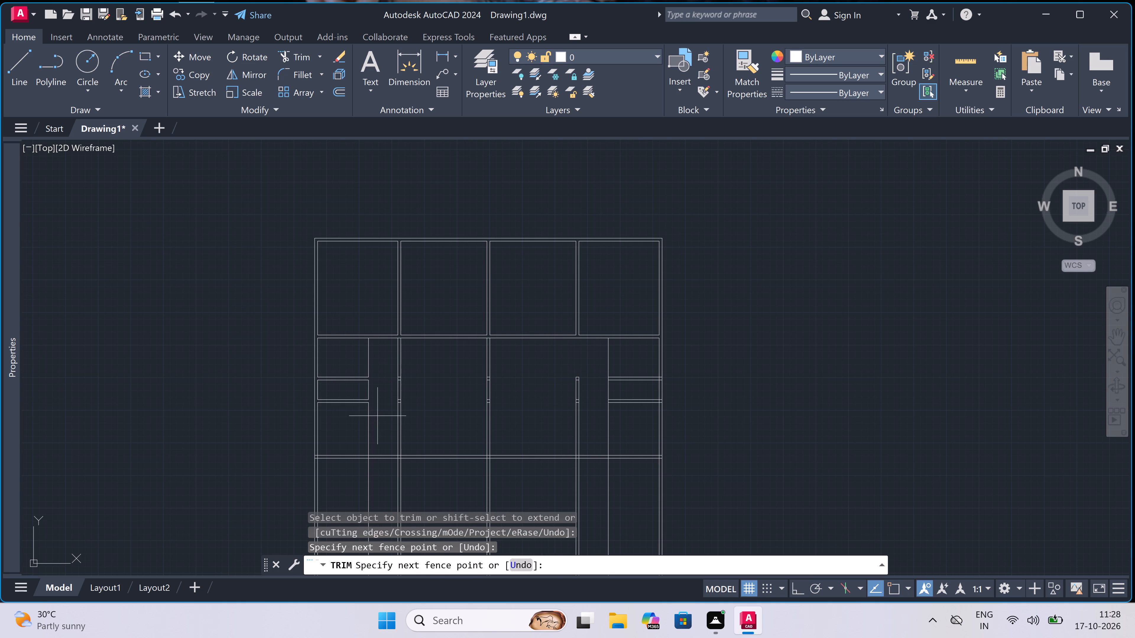
click(411, 418)
click(380, 378)
click(437, 351)
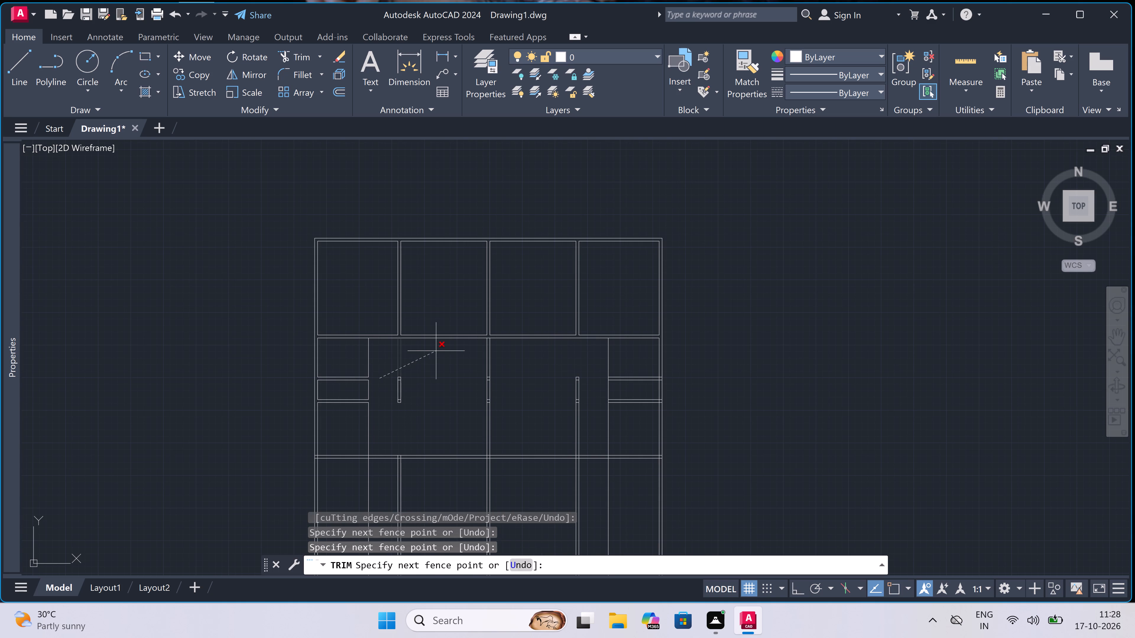
key(Escape)
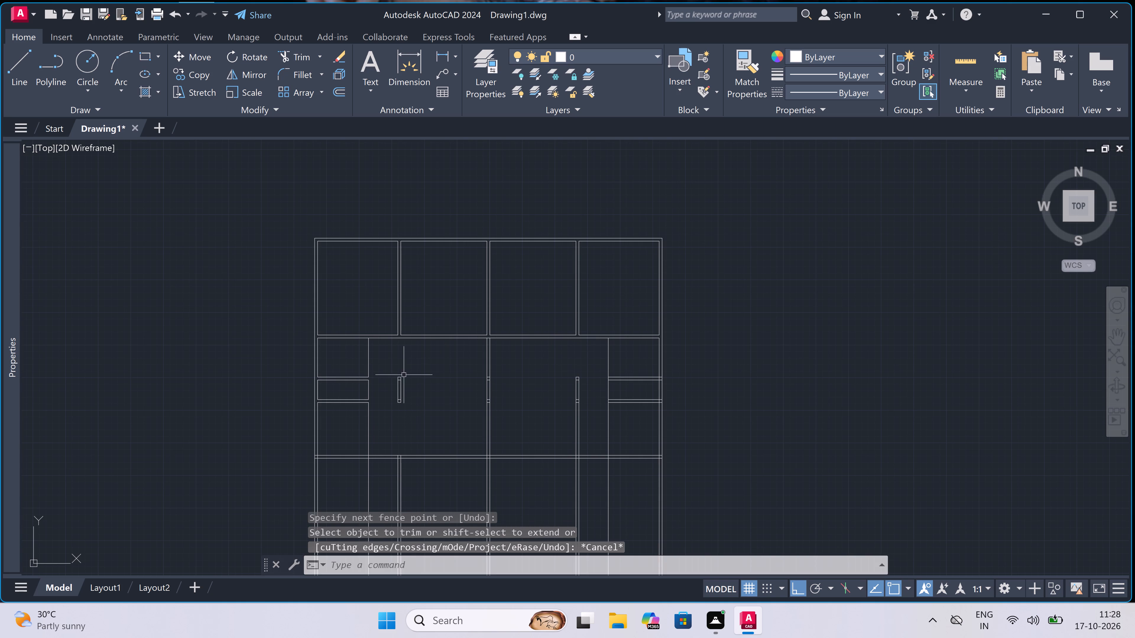
Erase the leftover first and third vertical interior wall pieces between the second and third horizontal levels, plus the third wall below the fourth horizontal wall.
double_click(407, 372)
click(393, 411)
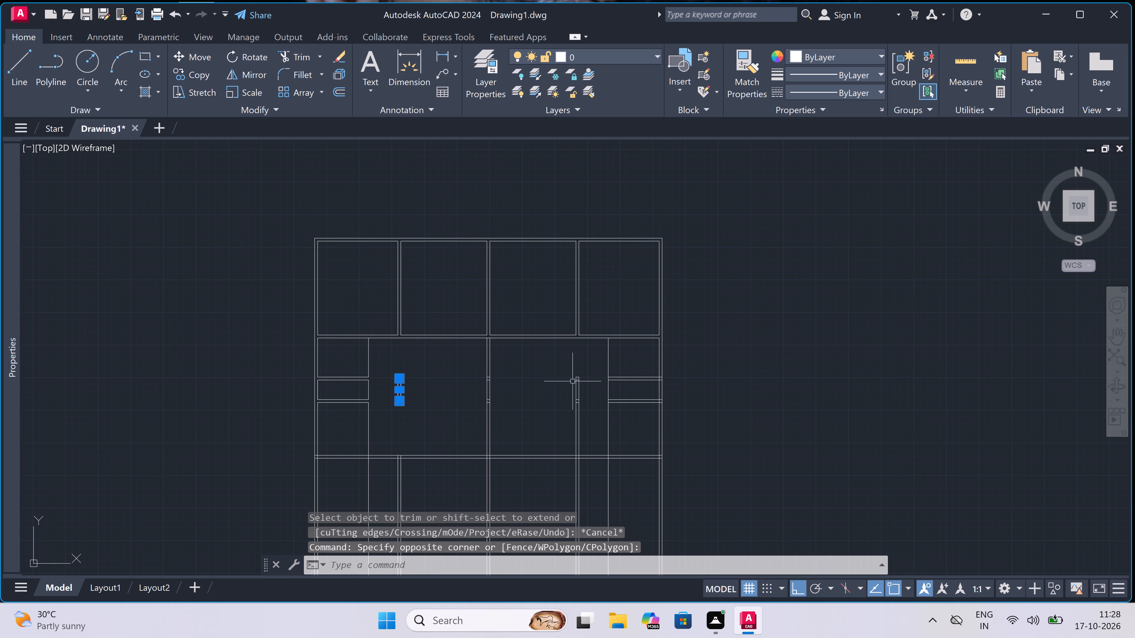
click(592, 369)
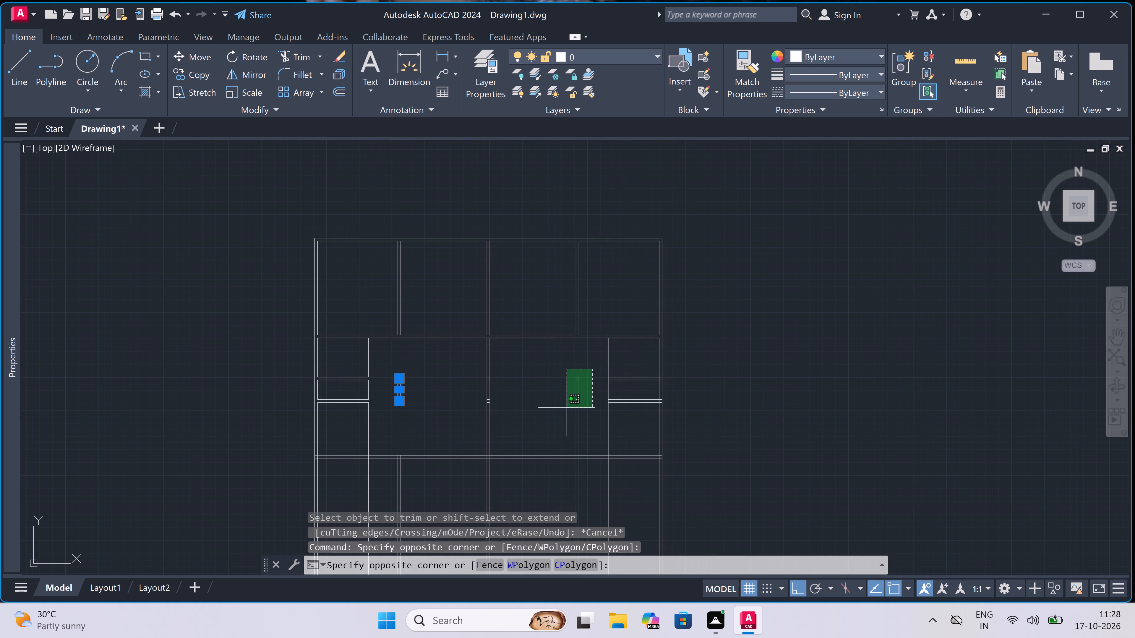
click(547, 438)
key(Delete)
Erase the first vertical interior wall's double line below the fourth horizontal wall.
scroll(578, 402, down, 3)
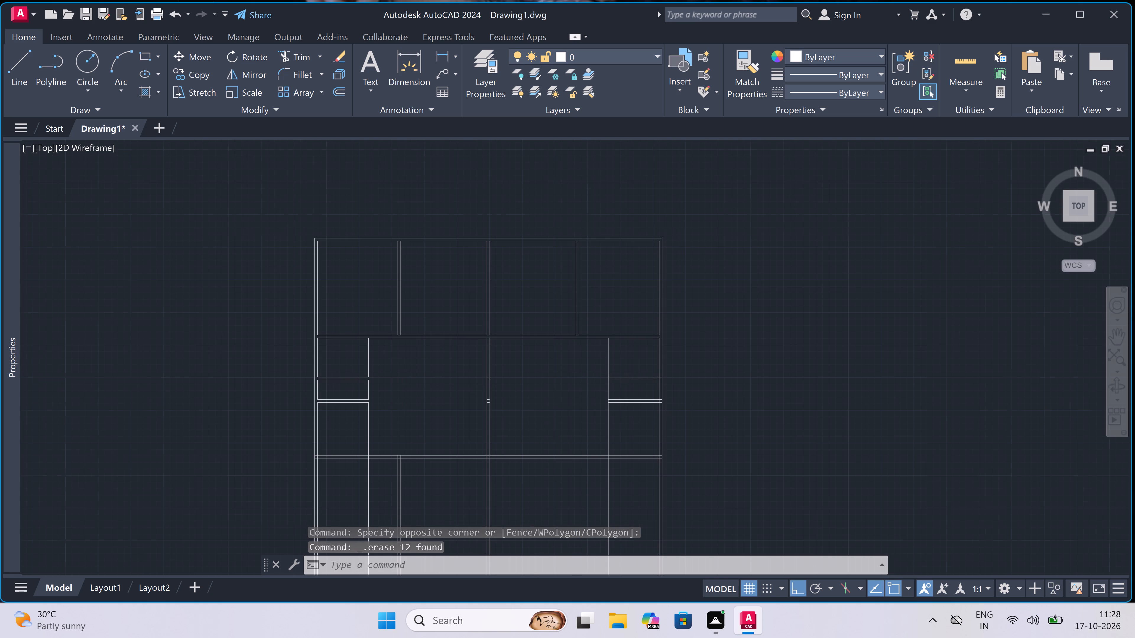
scroll(531, 415, up, 4)
double_click(545, 425)
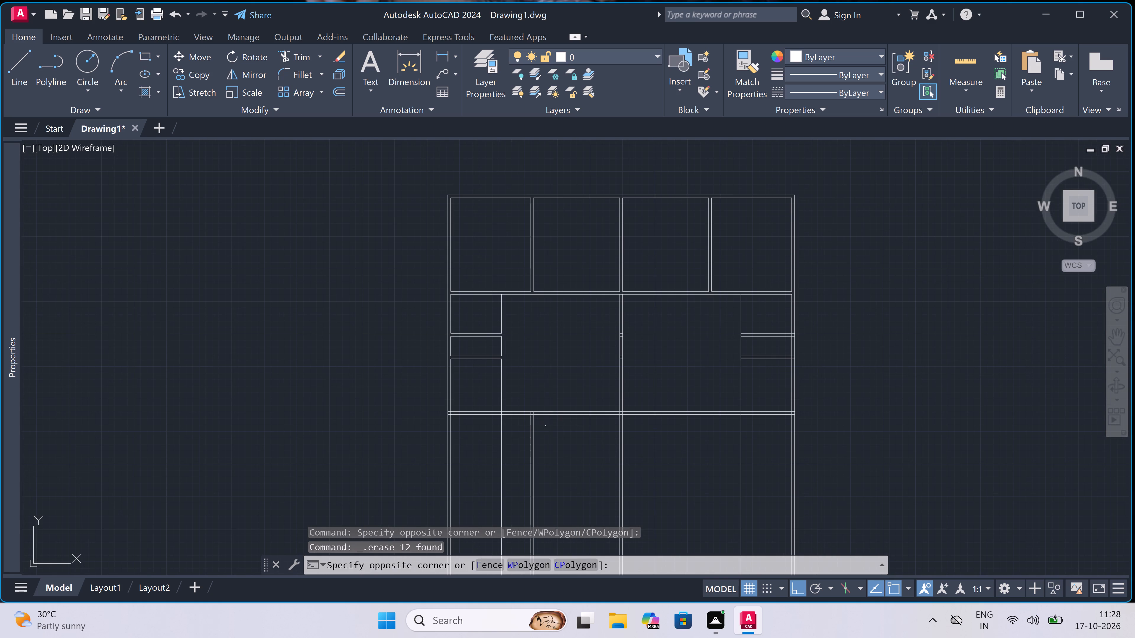
double_click(547, 442)
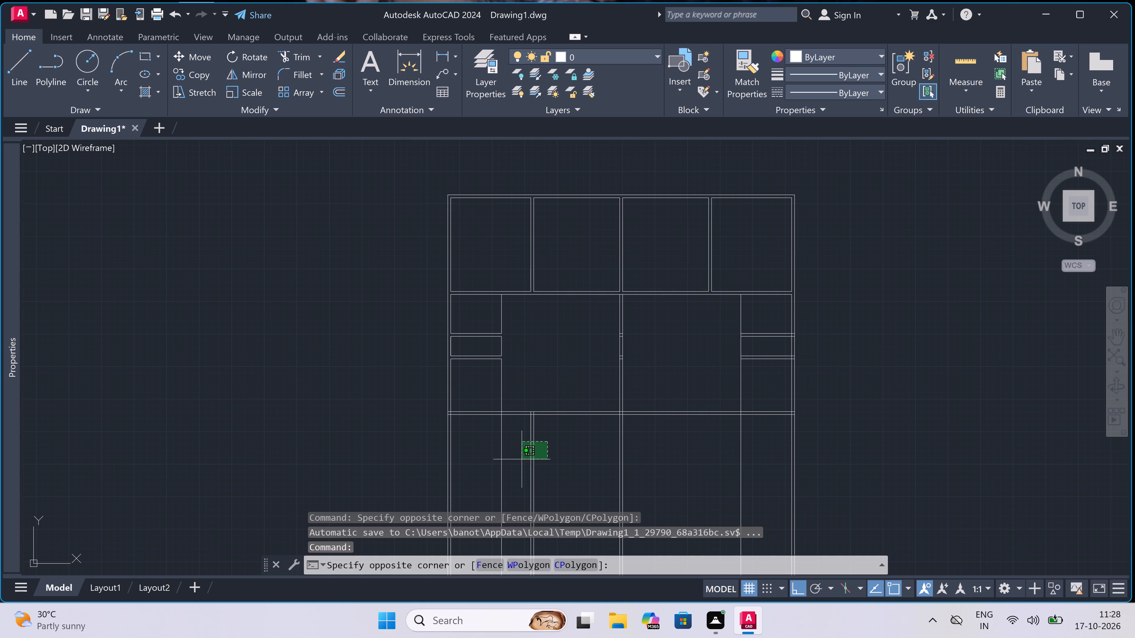
double_click(521, 459)
key(Delete)
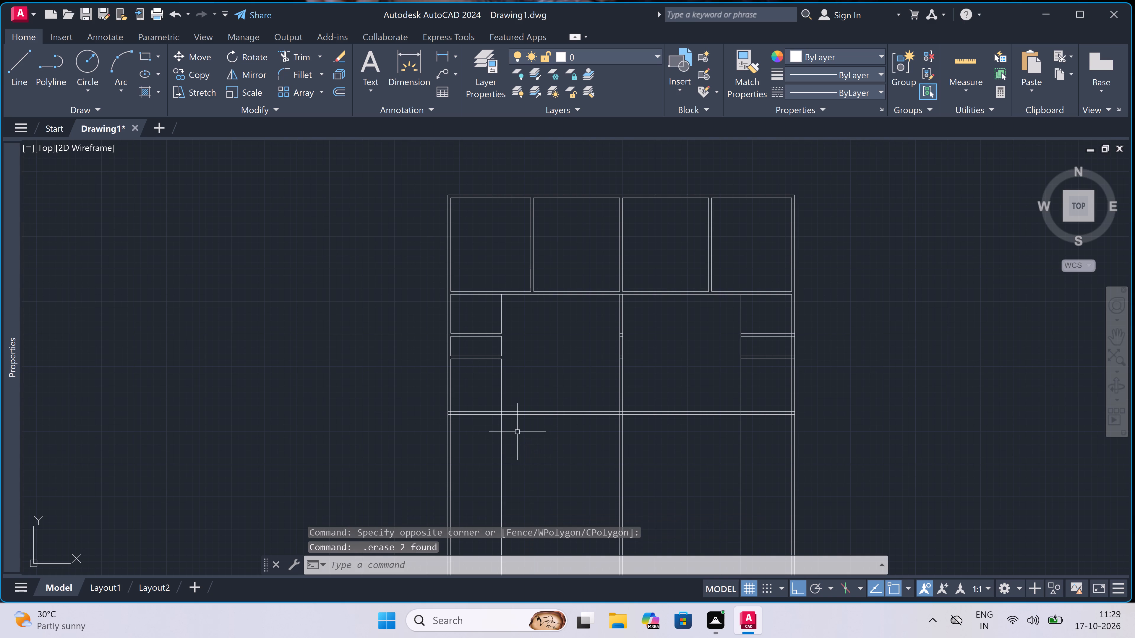
Draw a line 4.5" inward from the left 6'6" line at the fourth horizontal wall, continuing up to the first horizontal wall.
scroll(495, 368, up, 3)
scroll(495, 368, down, 1)
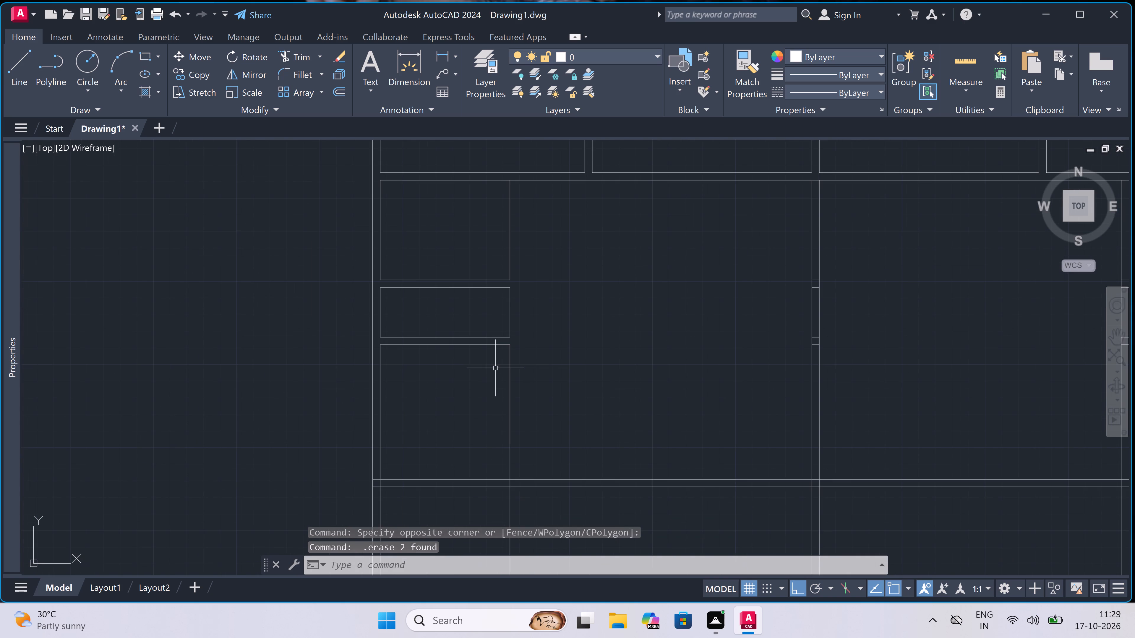
key(l)
key(space)
click(510, 476)
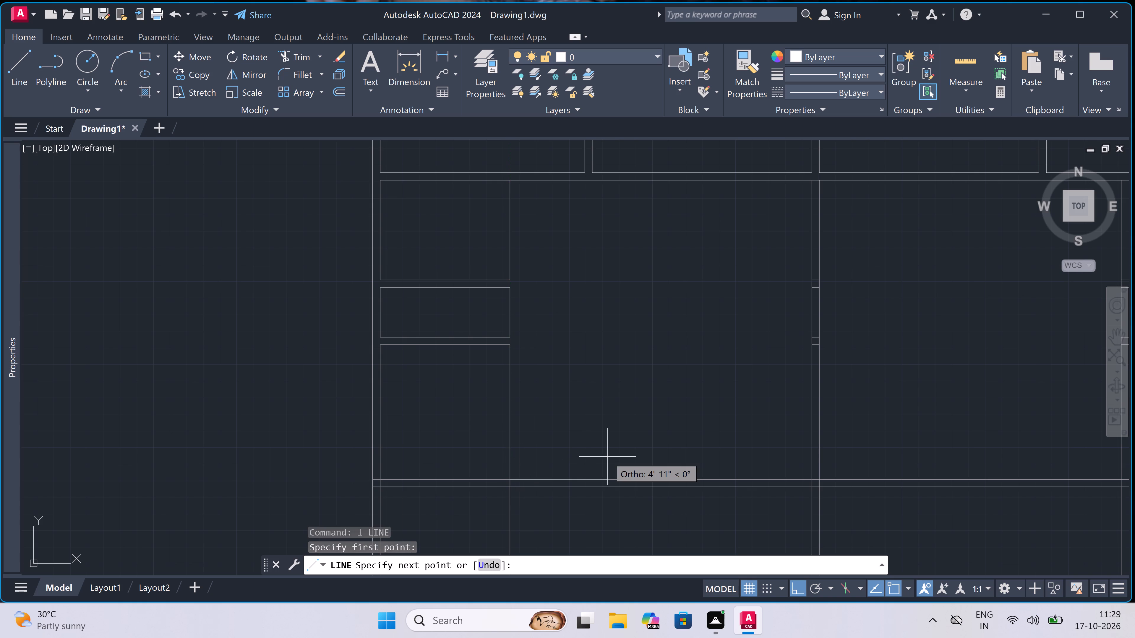
text(4.5")
key(space)
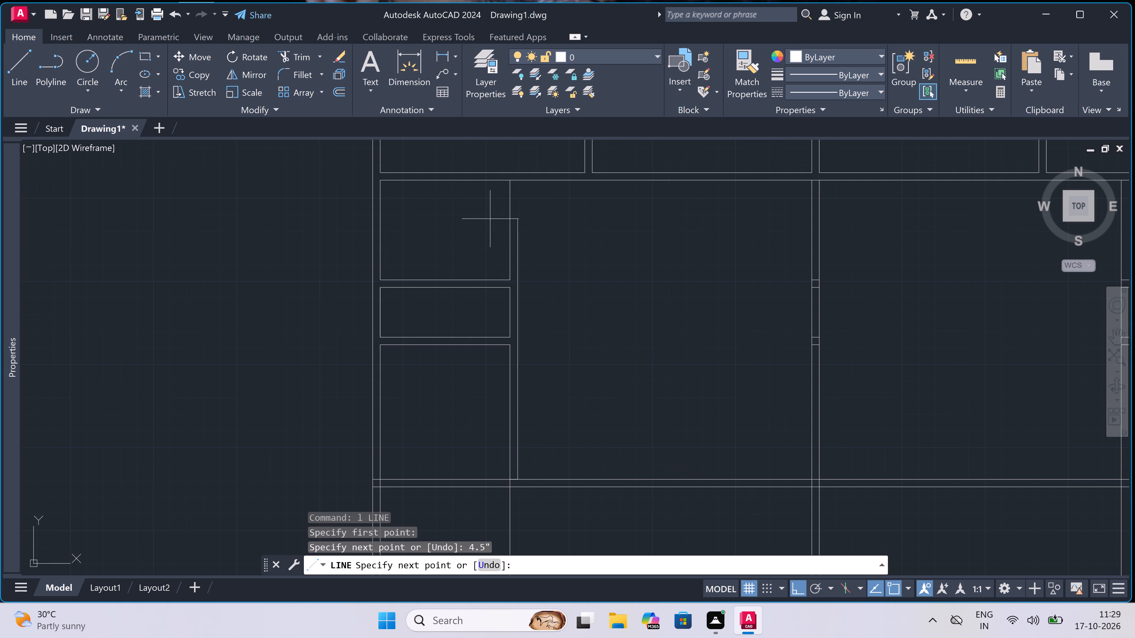
click(519, 181)
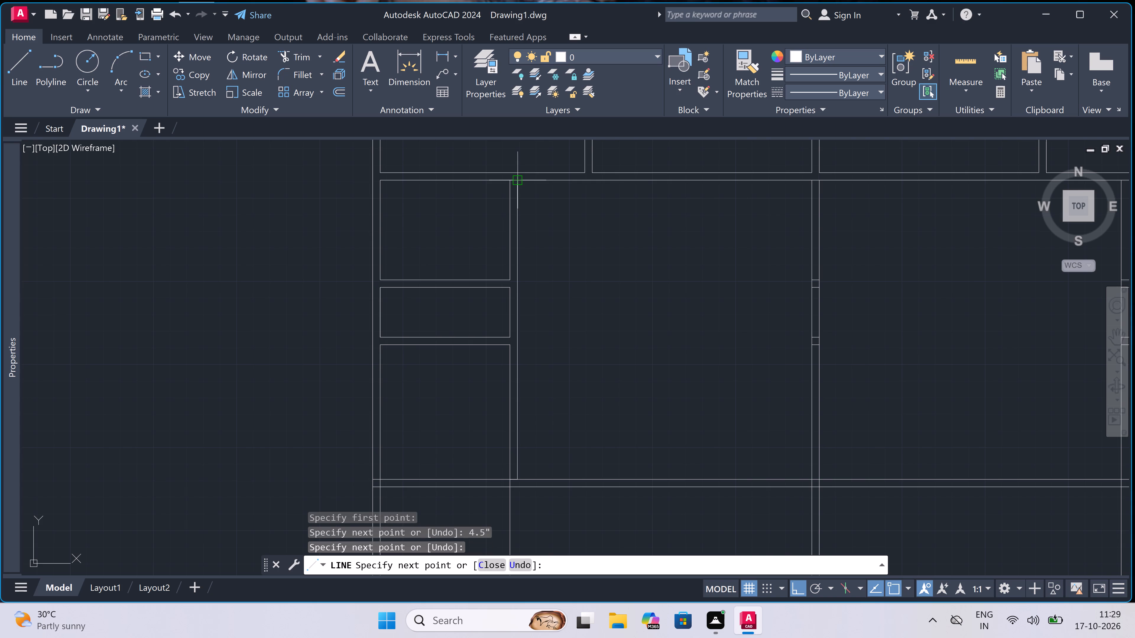
key(Escape)
Remove the middle vertical interior wall below the first horizontal wall by trimming its upper part and erasing the remaining pieces.
scroll(534, 284, down, 2)
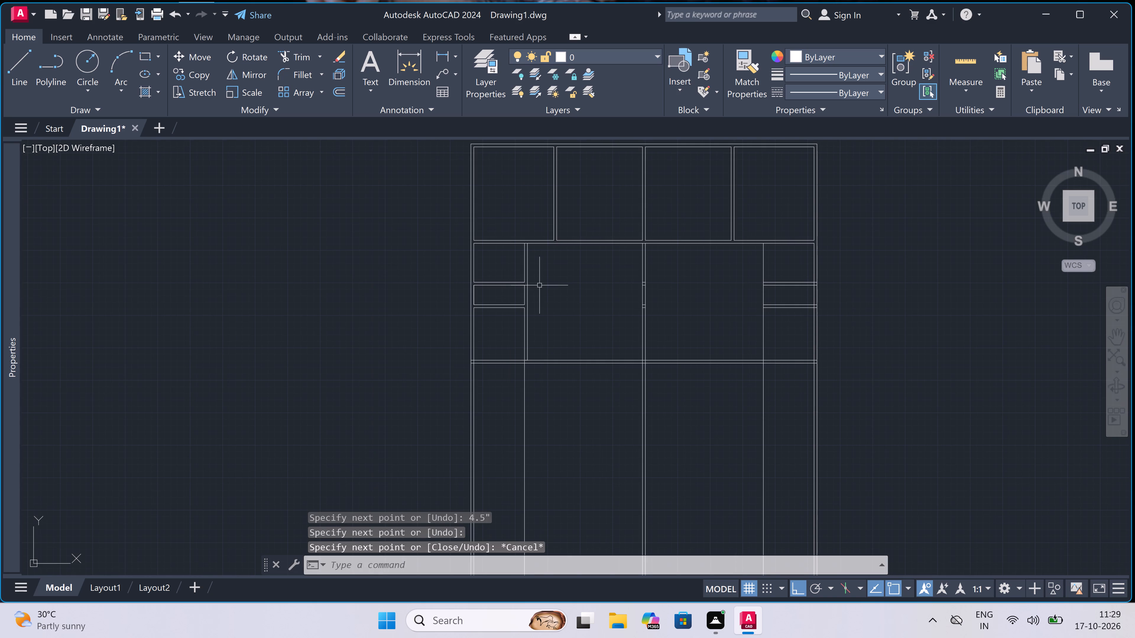
text(tr)
key(space)
scroll(642, 271, up, 3)
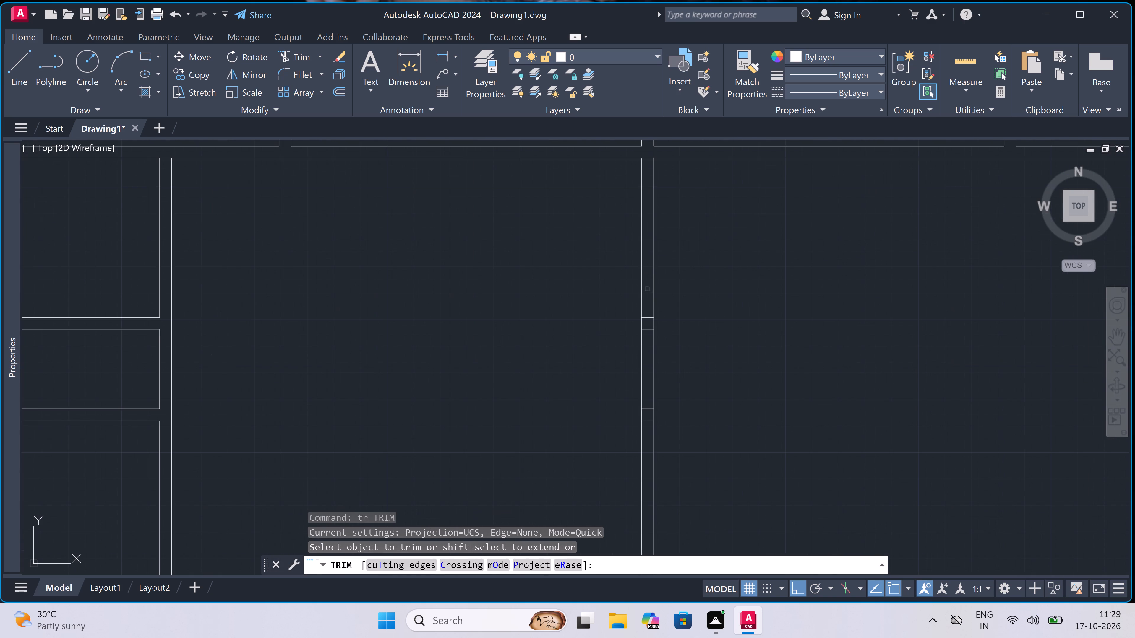
scroll(649, 286, down, 3)
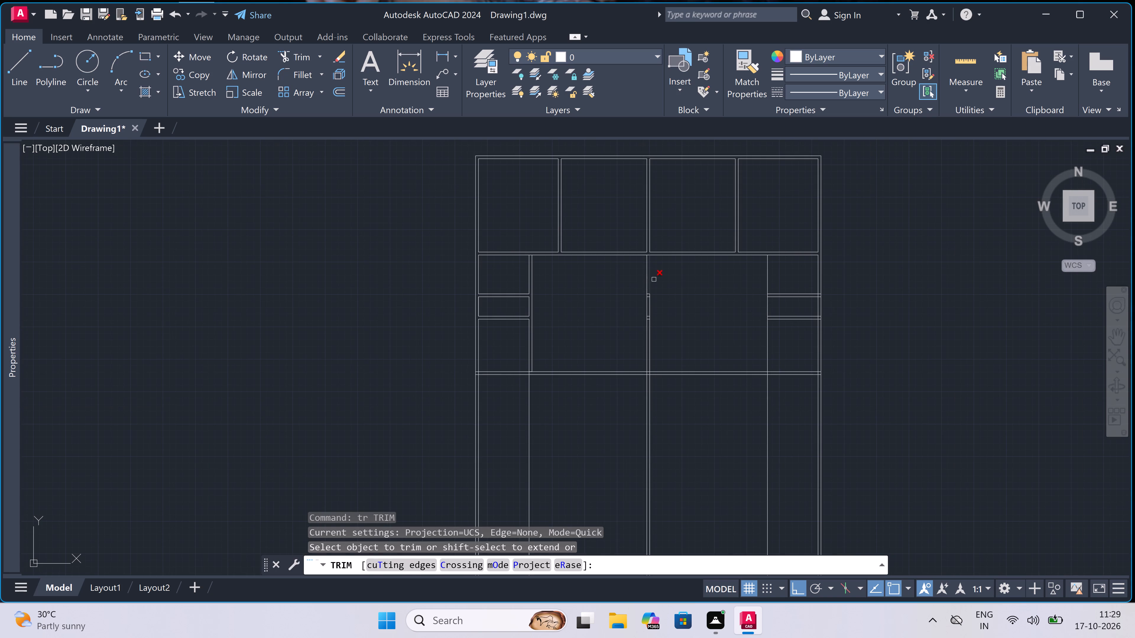
triple_click(654, 274)
double_click(615, 285)
key(Escape)
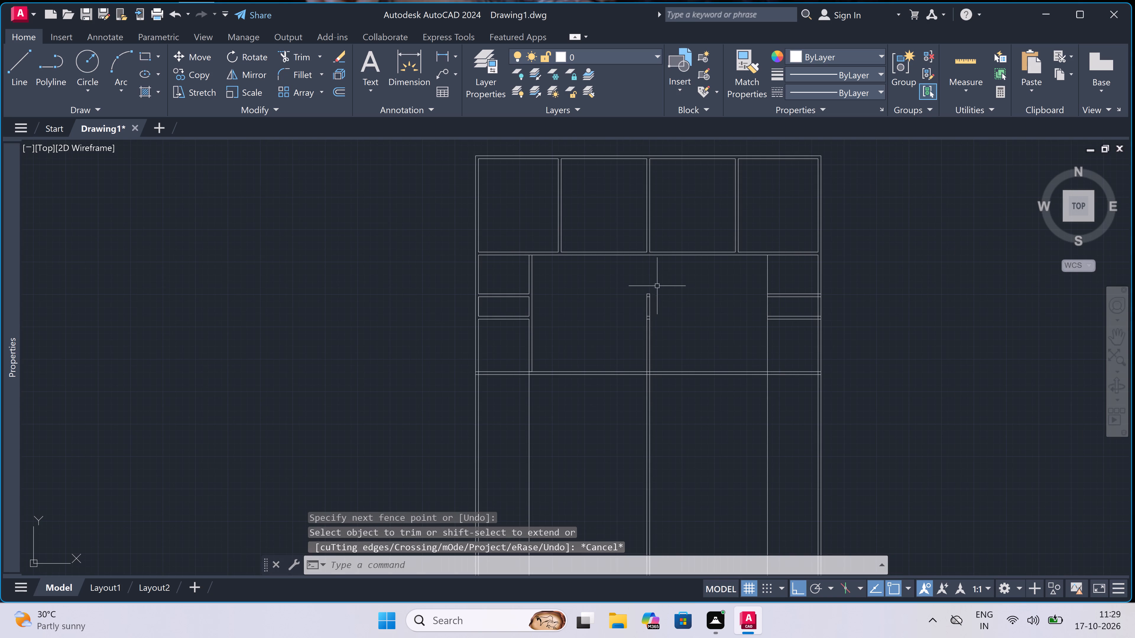
double_click(661, 286)
double_click(612, 348)
key(Delete)
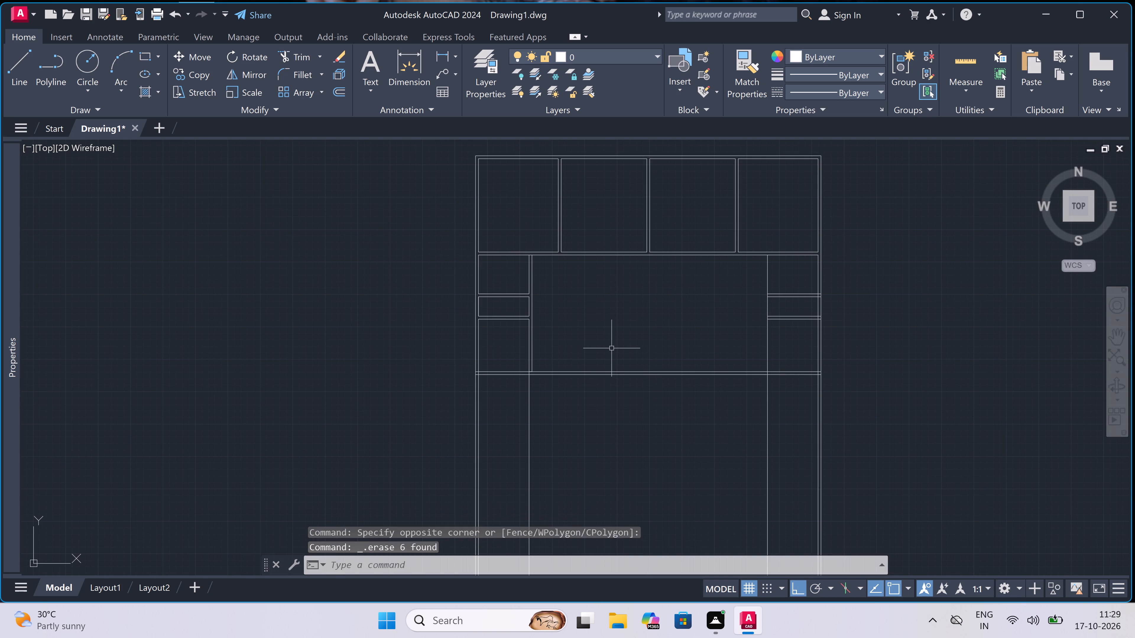
Trim the overlapping lines where the fourth horizontal wall meets the left outer wall to open the junction.
text(tr)
key(space)
scroll(478, 370, up, 5)
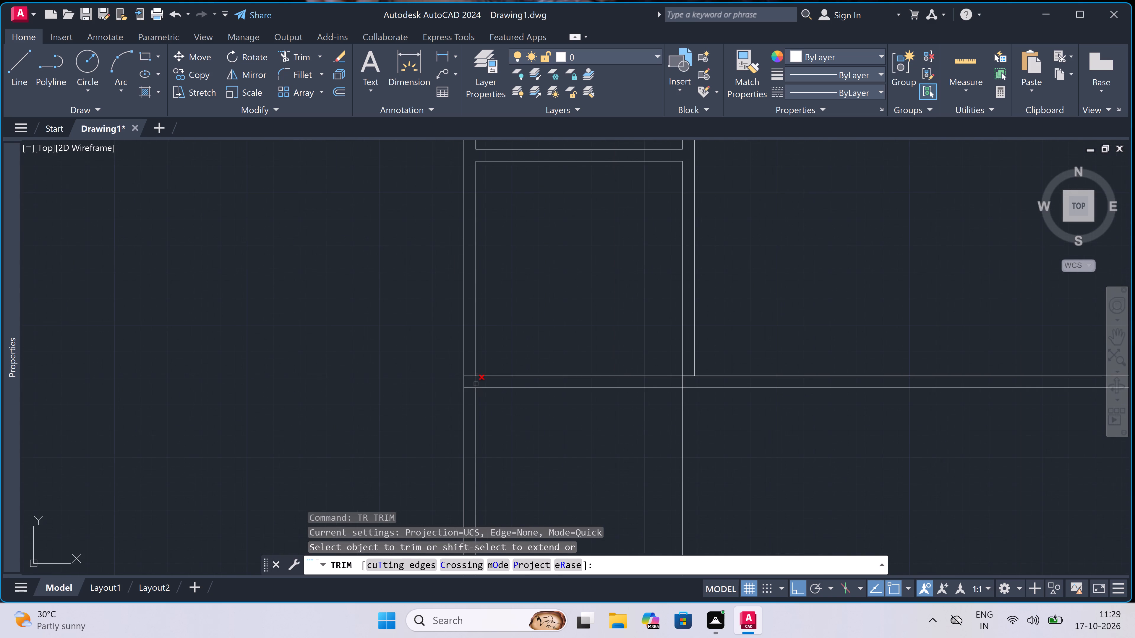
click(448, 419)
click(466, 336)
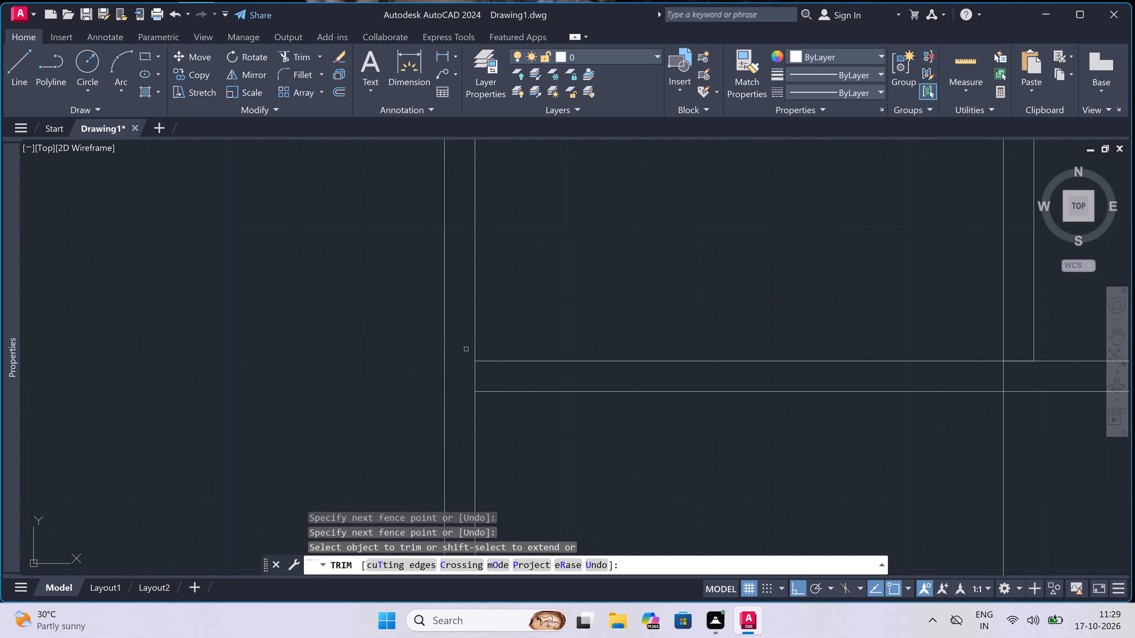
double_click(469, 363)
double_click(499, 366)
Trim the left 6'6" offset line between the two lines of the fourth horizontal wall.
scroll(499, 365, down, 2)
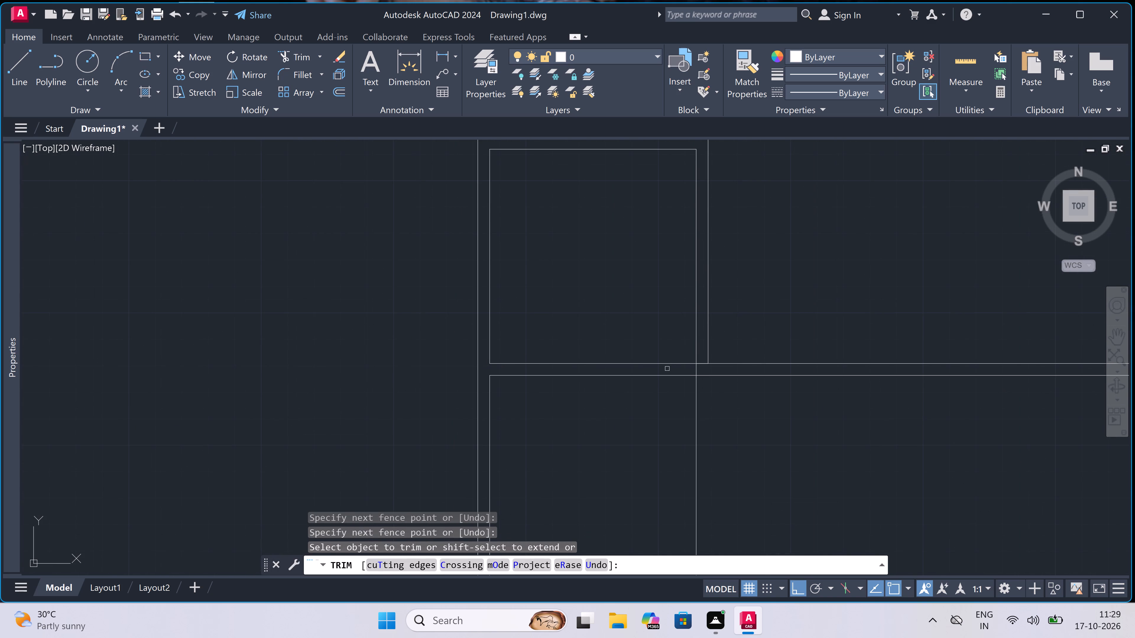
scroll(692, 375, up, 1)
click(695, 367)
click(709, 368)
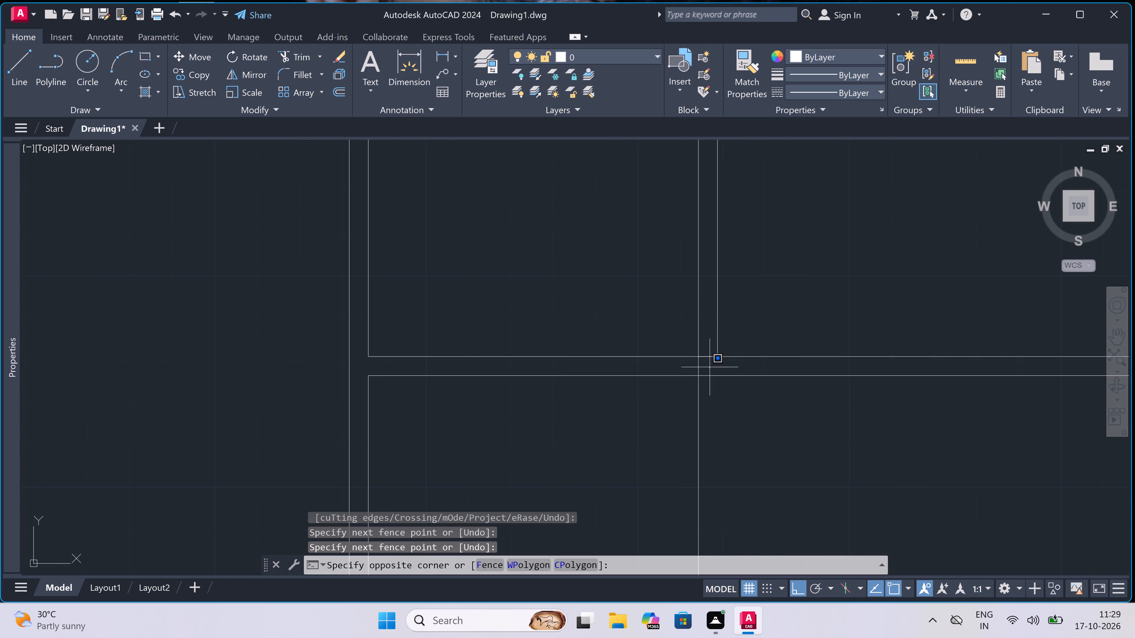
click(682, 361)
key(Escape)
text(tr)
key(space)
triple_click(684, 359)
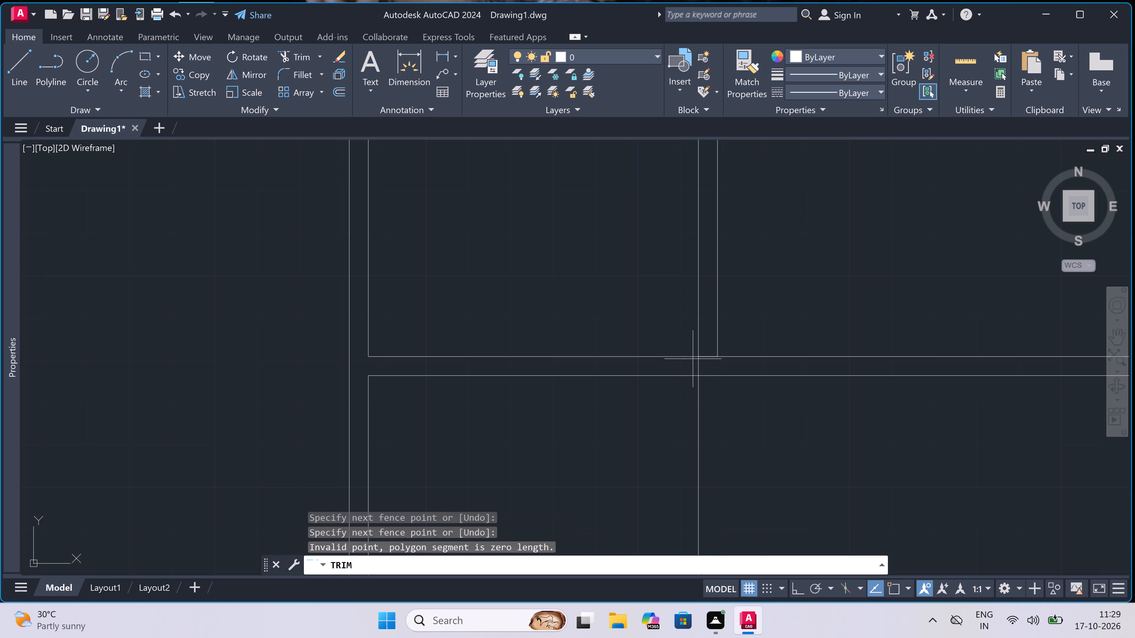
double_click(709, 358)
Trim the right 6'6" offset line between the two lines of the fourth horizontal wall.
scroll(543, 327, down, 5)
scroll(701, 330, up, 6)
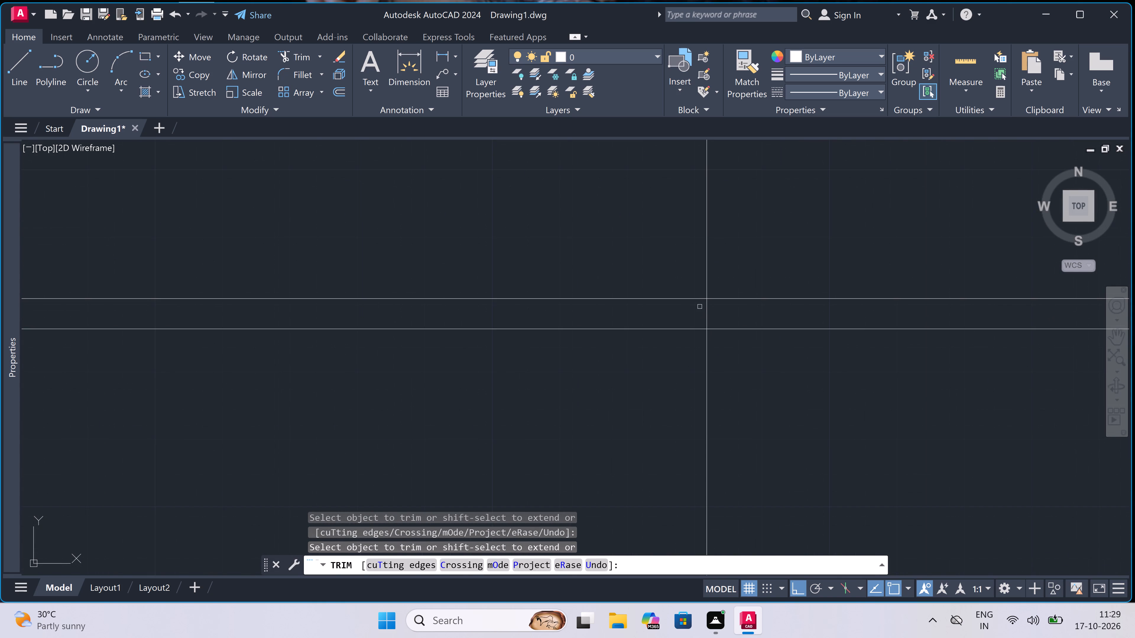
click(700, 307)
click(717, 307)
Trim the overlapping lines where the fourth horizontal wall meets the right outer wall to open the junction.
scroll(645, 315, down, 4)
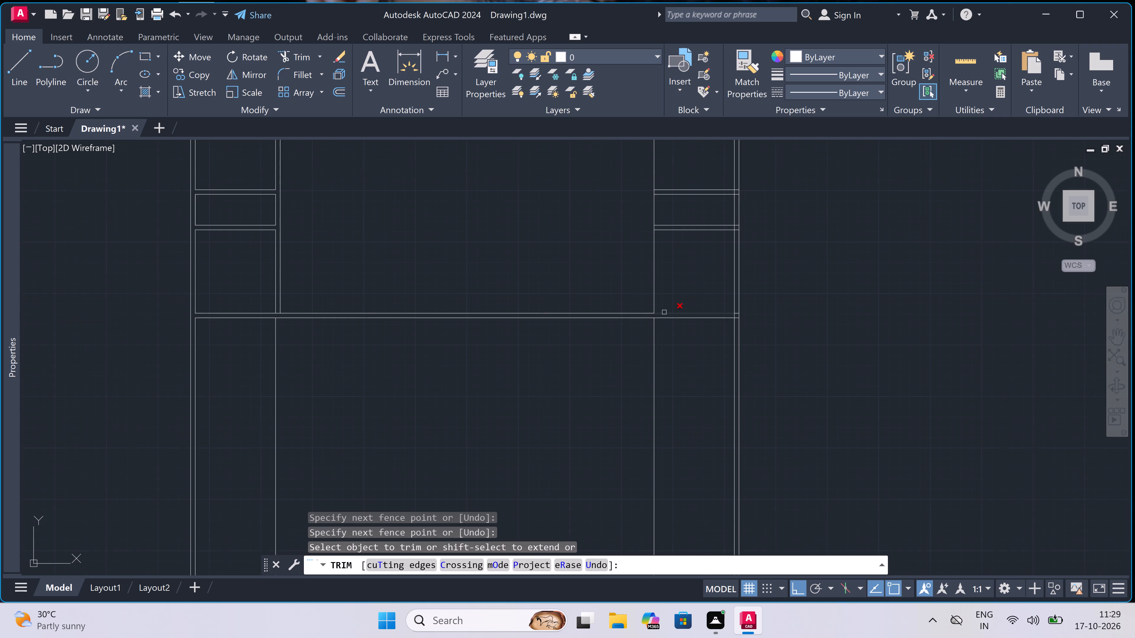
scroll(737, 314, up, 4)
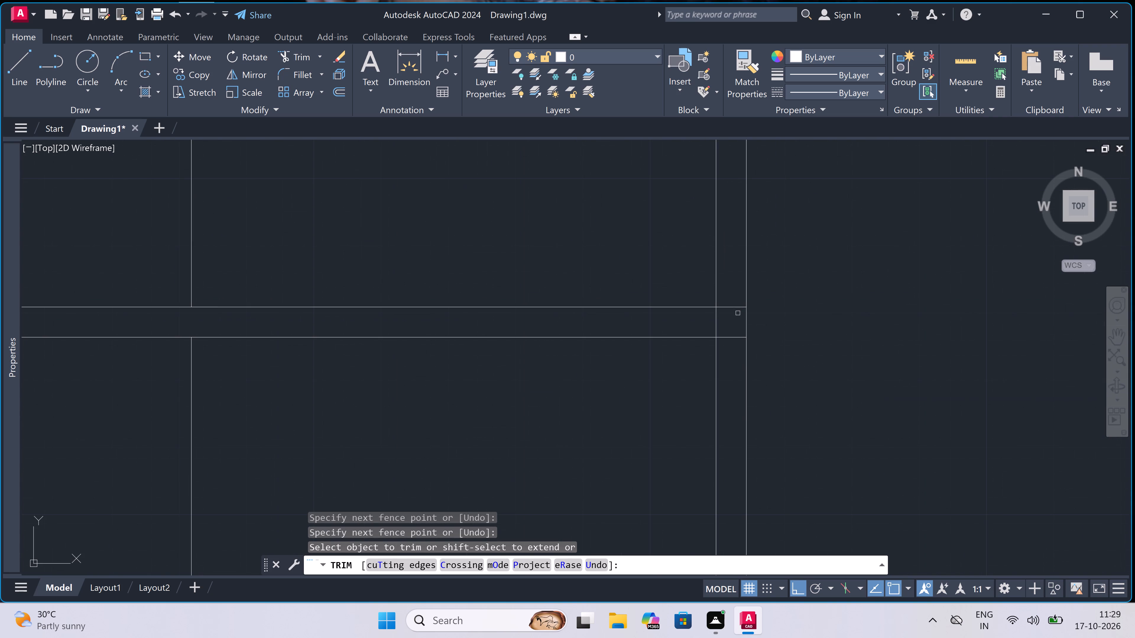
double_click(727, 284)
double_click(735, 343)
double_click(725, 320)
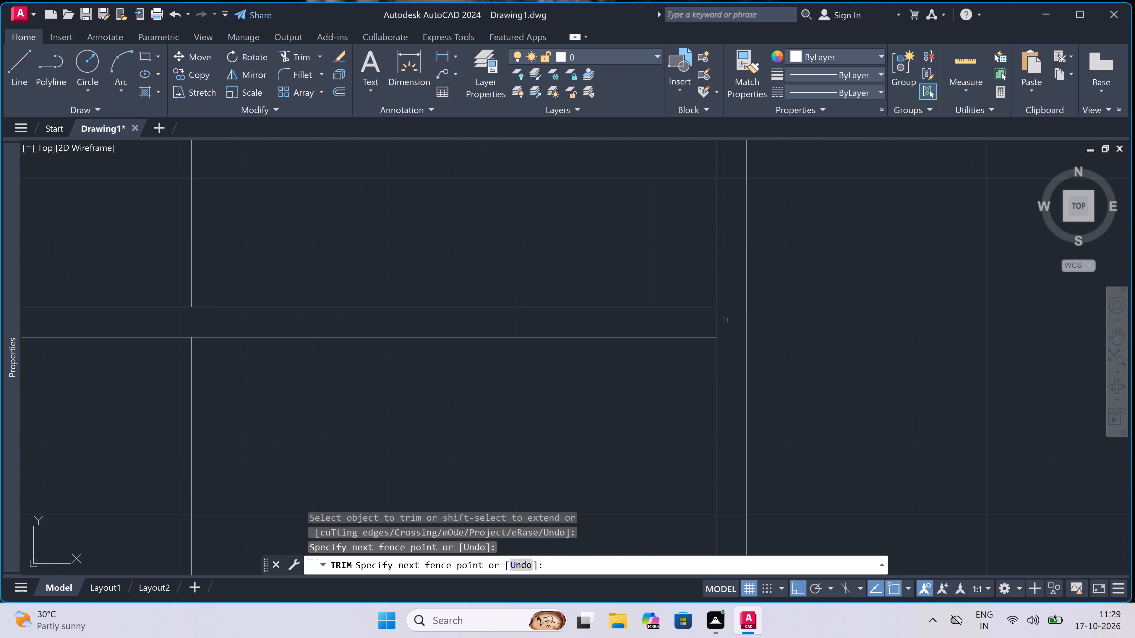
double_click(687, 319)
scroll(687, 319, down, 6)
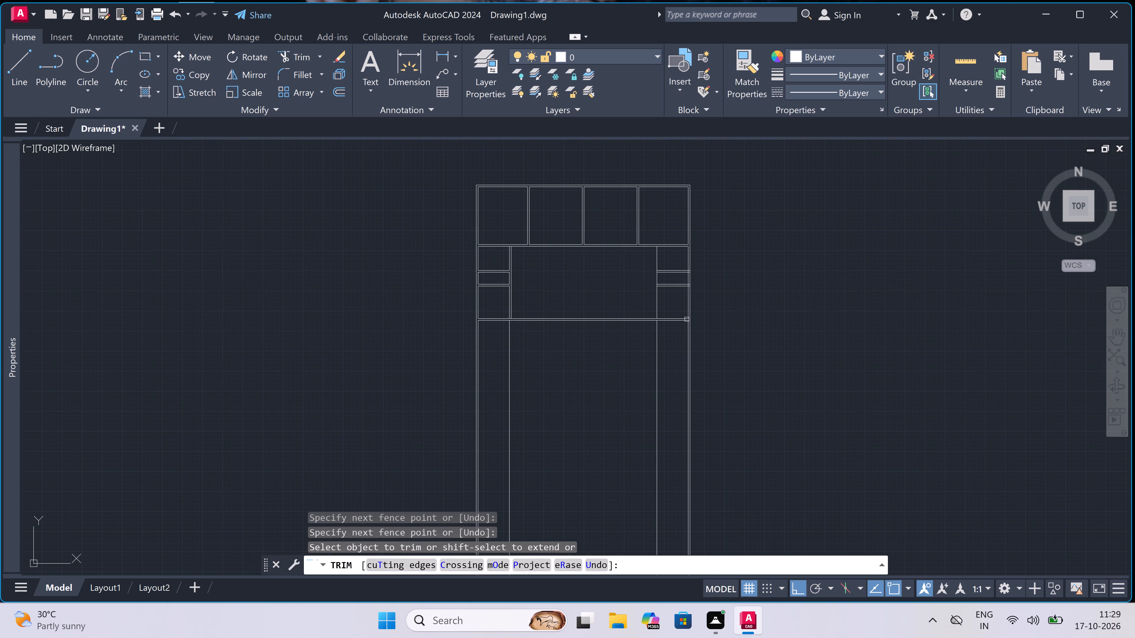
scroll(679, 279, up, 2)
key(Escape)
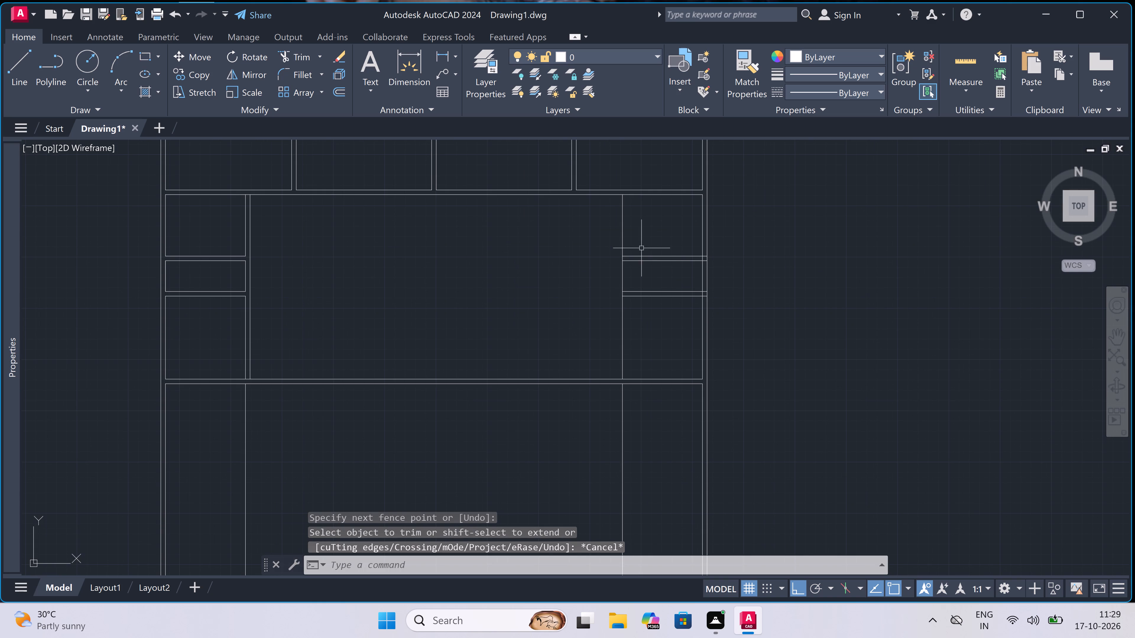
Offset the right 6'6" line above the fourth horizontal wall by 4.5" toward the right outer wall.
key(o)
key(space)
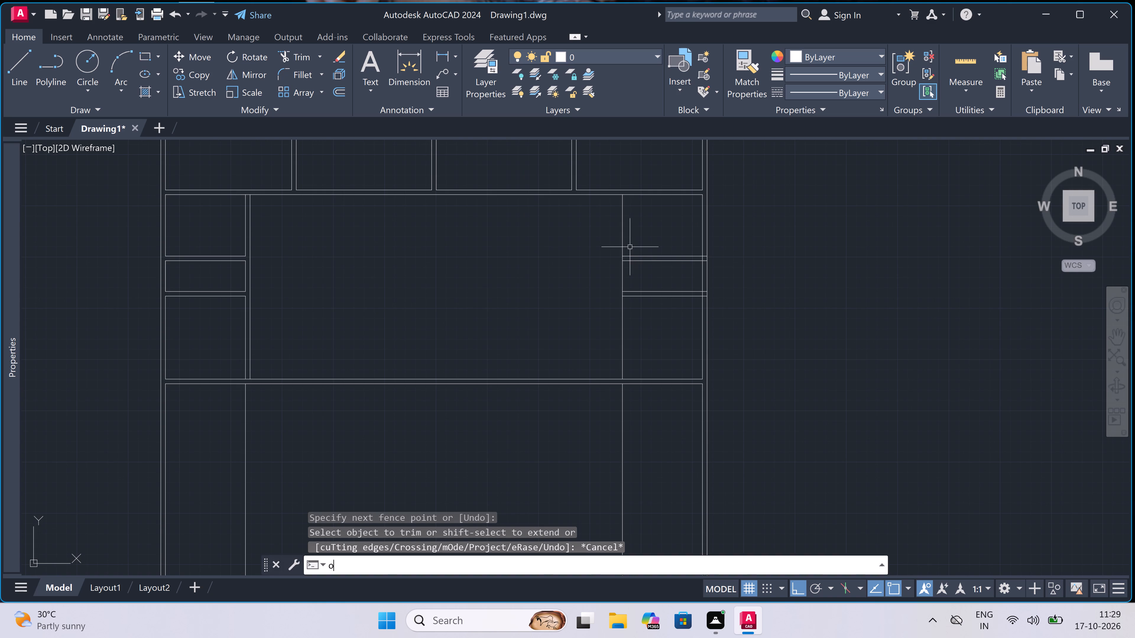
double_click(620, 241)
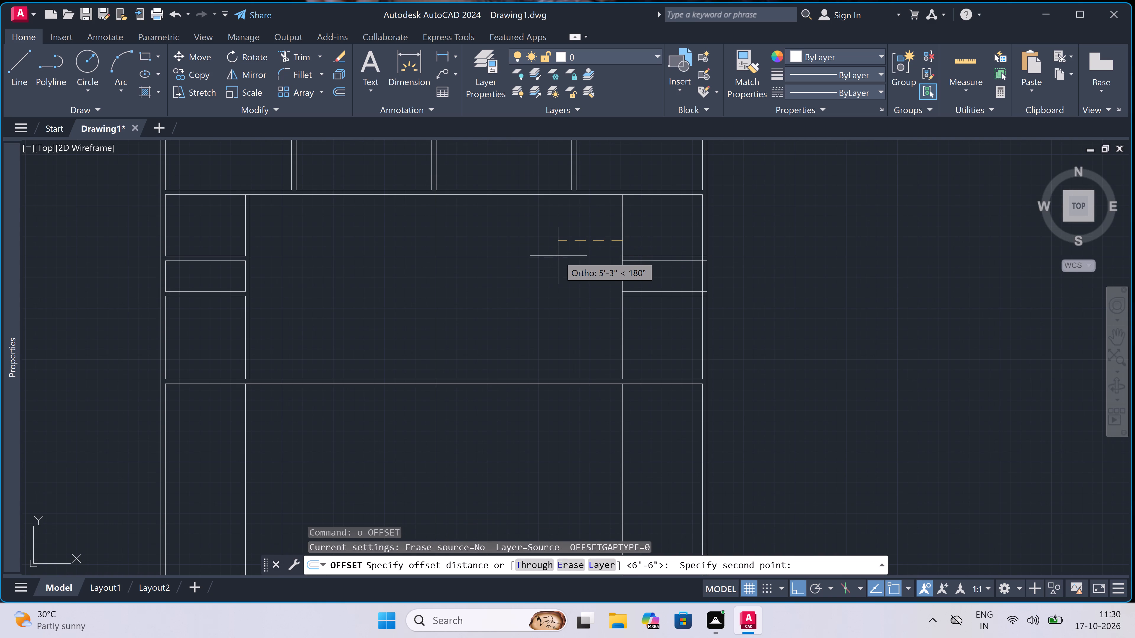
text(4.5")
key(space)
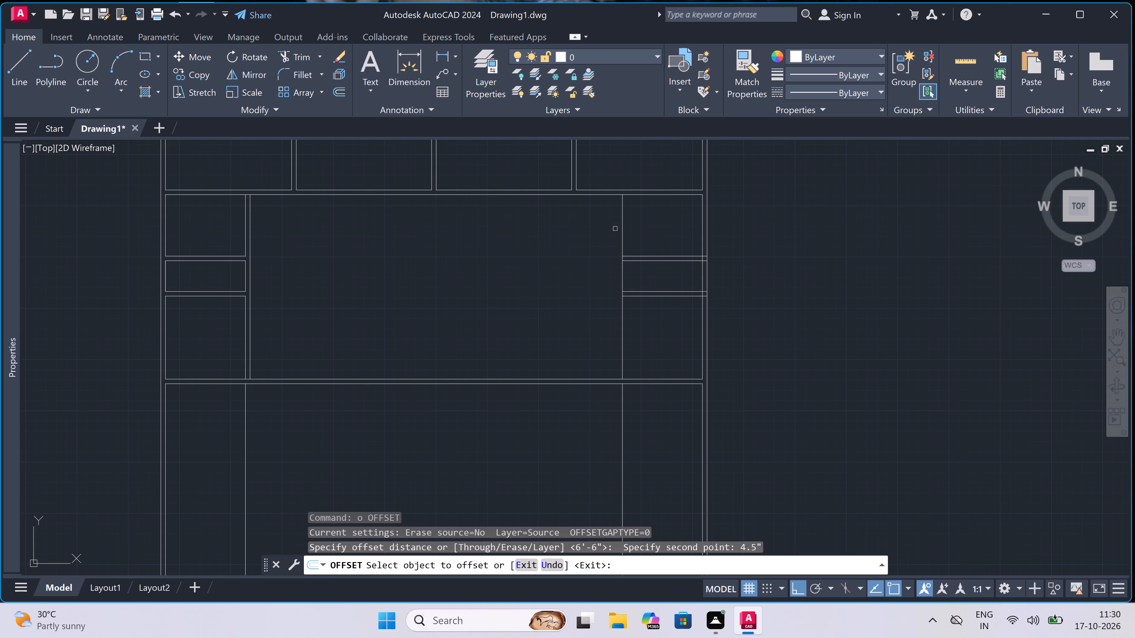
triple_click(622, 223)
double_click(587, 226)
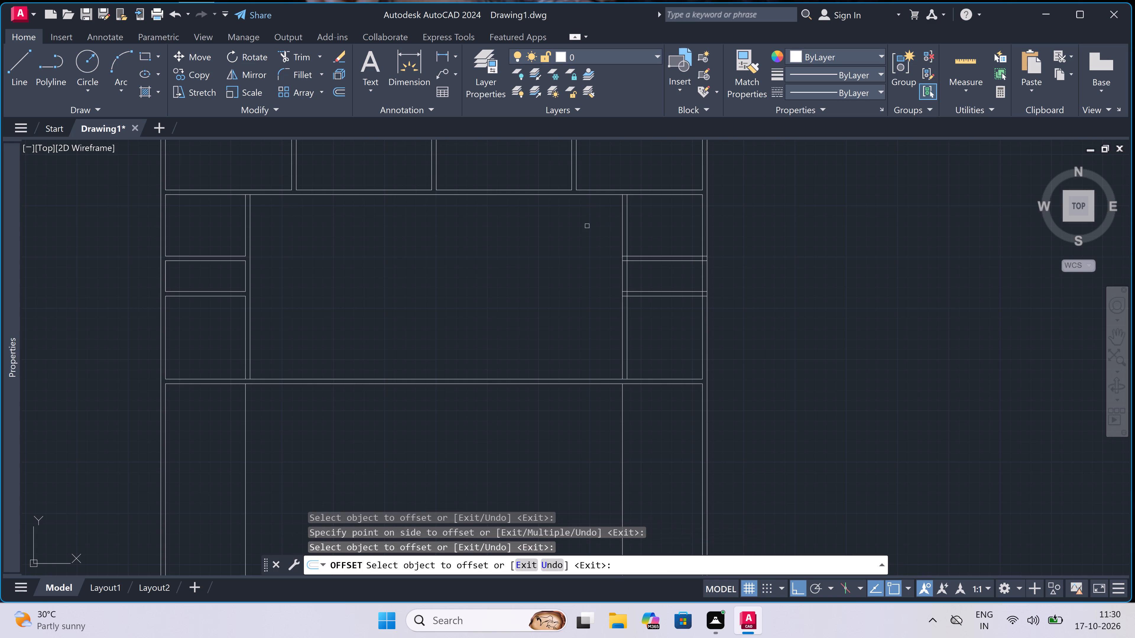
key(Escape)
Trim the overlapping lines where the two right-side partitions meet the right 4.5" room wall and the right outer wall.
text(tr)
key(space)
scroll(622, 251, up, 4)
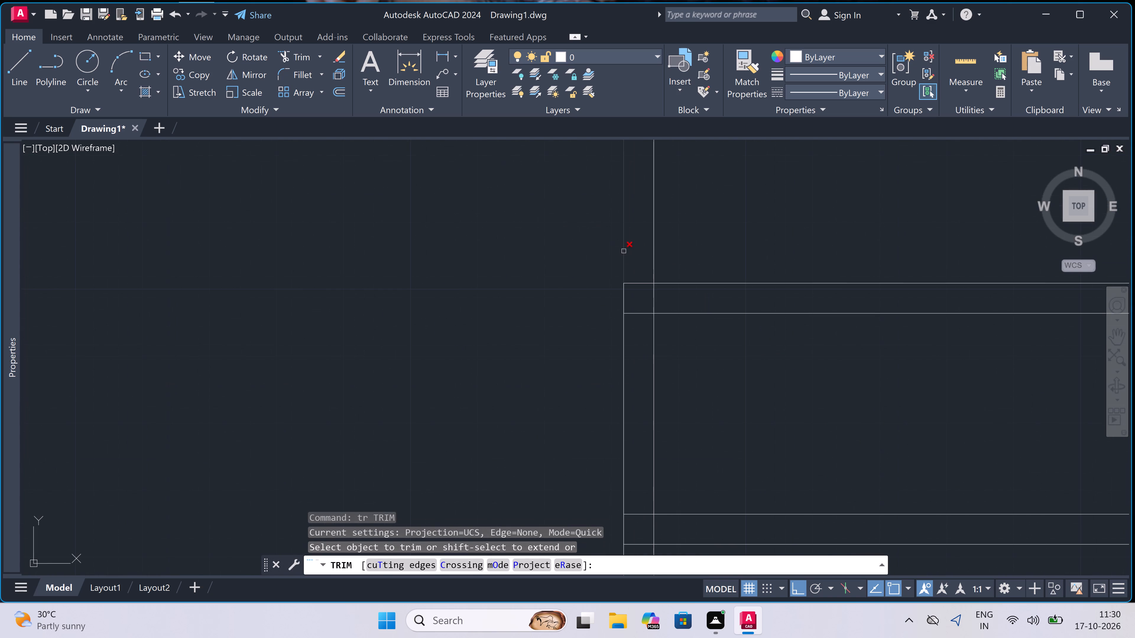
double_click(632, 255)
scroll(633, 261, down, 1)
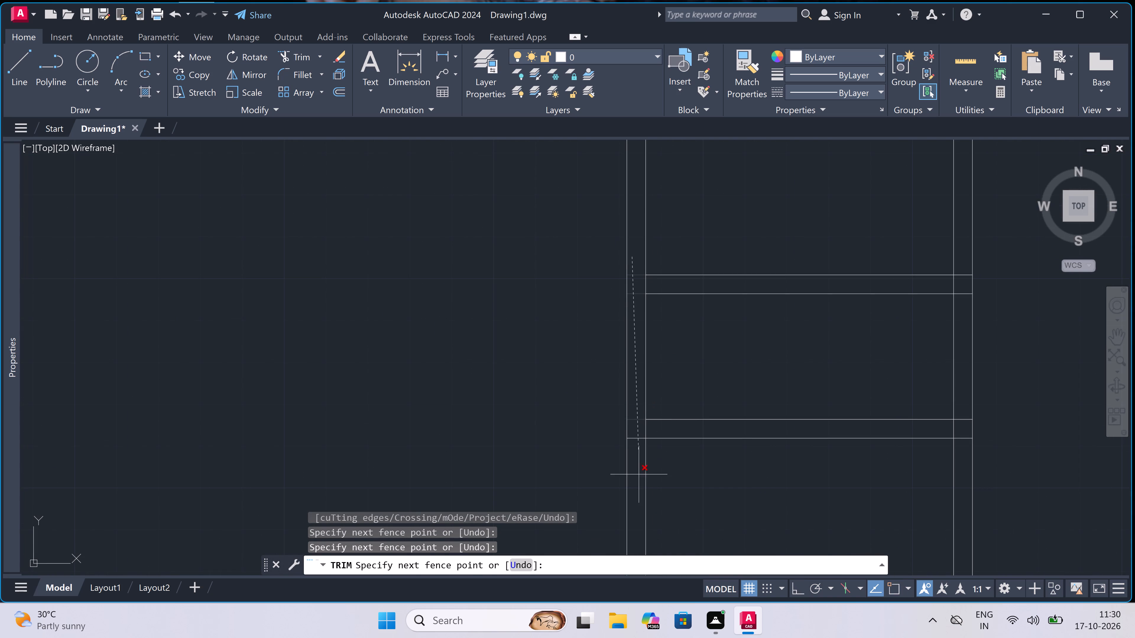
click(640, 486)
click(639, 426)
click(964, 423)
double_click(964, 454)
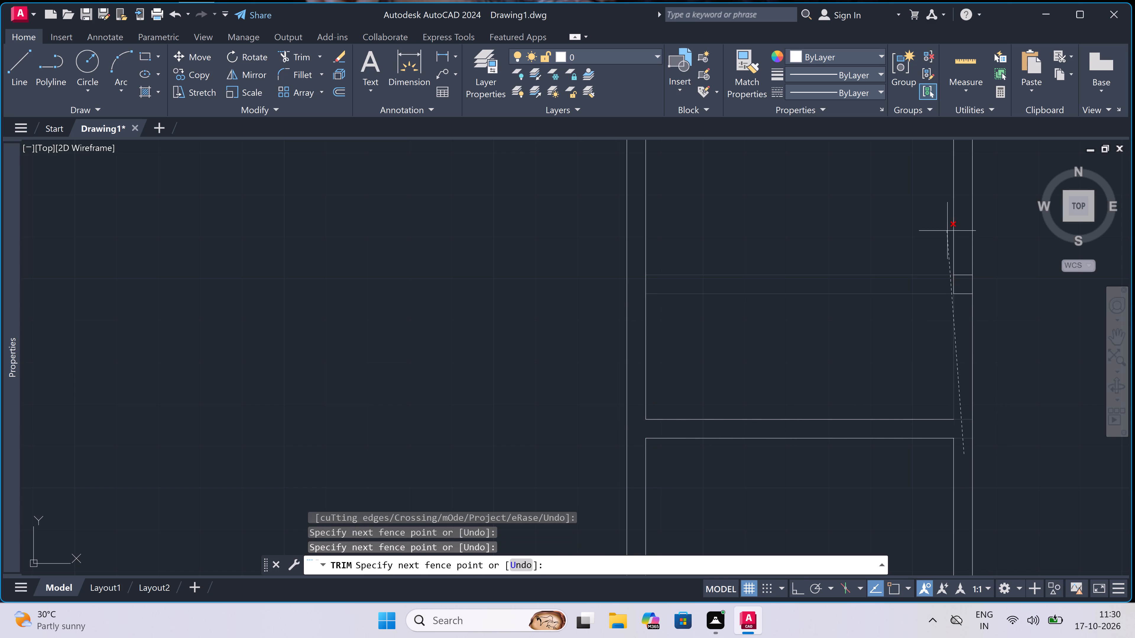
click(969, 244)
double_click(960, 280)
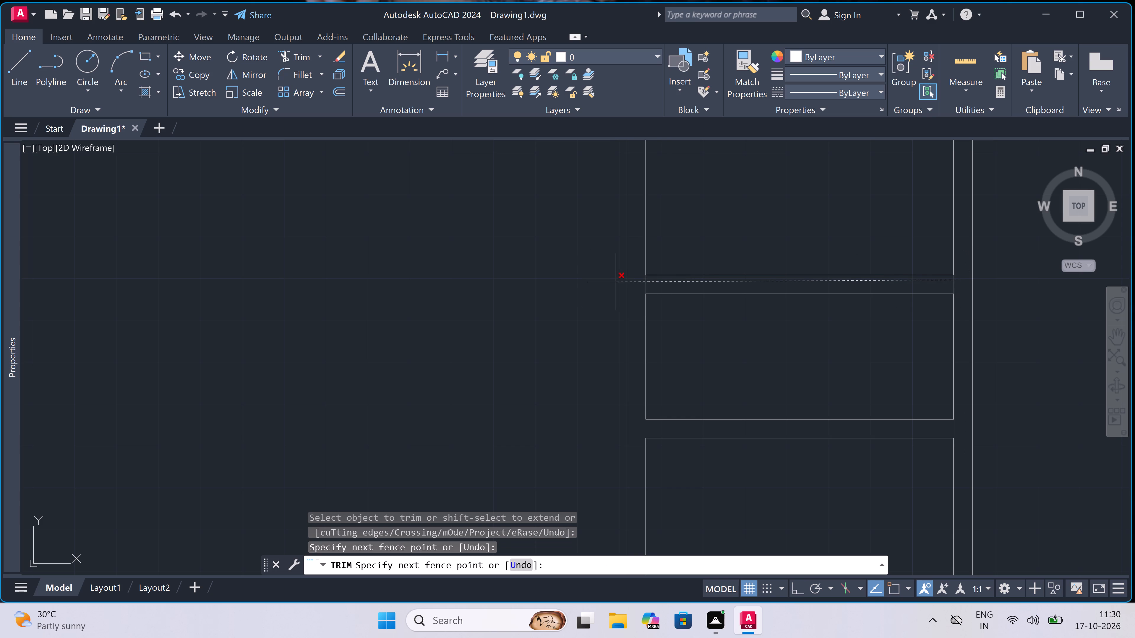
click(635, 285)
scroll(654, 273, down, 3)
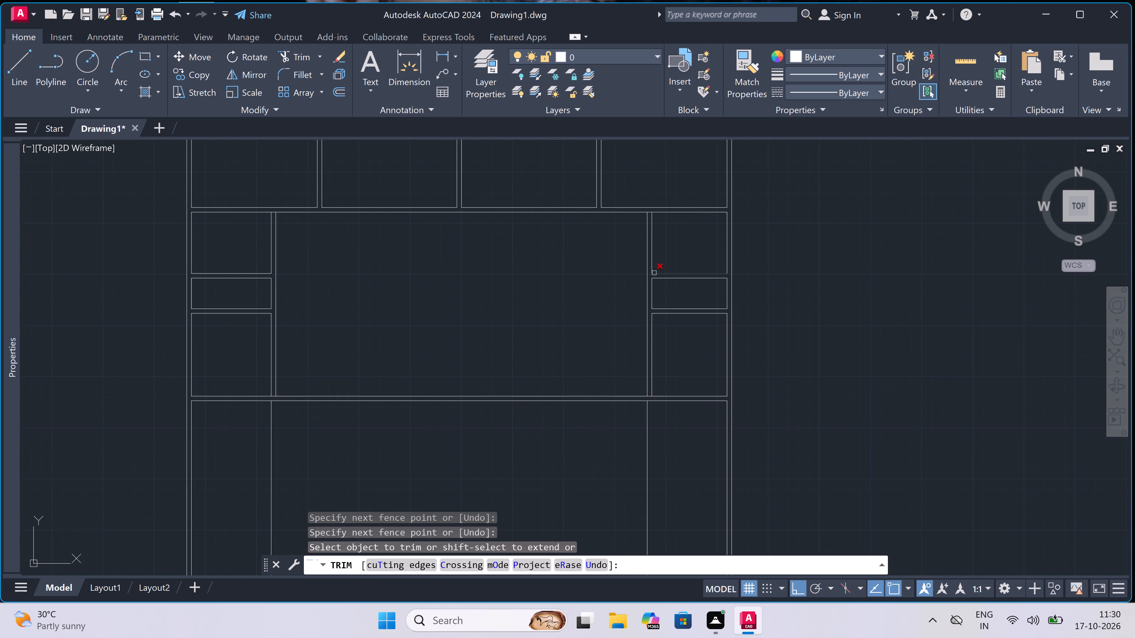
Offset the left 6'6" line below the fourth horizontal wall by 4.5" toward the central space.
scroll(655, 274, down, 2)
scroll(651, 311, up, 3)
scroll(651, 311, down, 3)
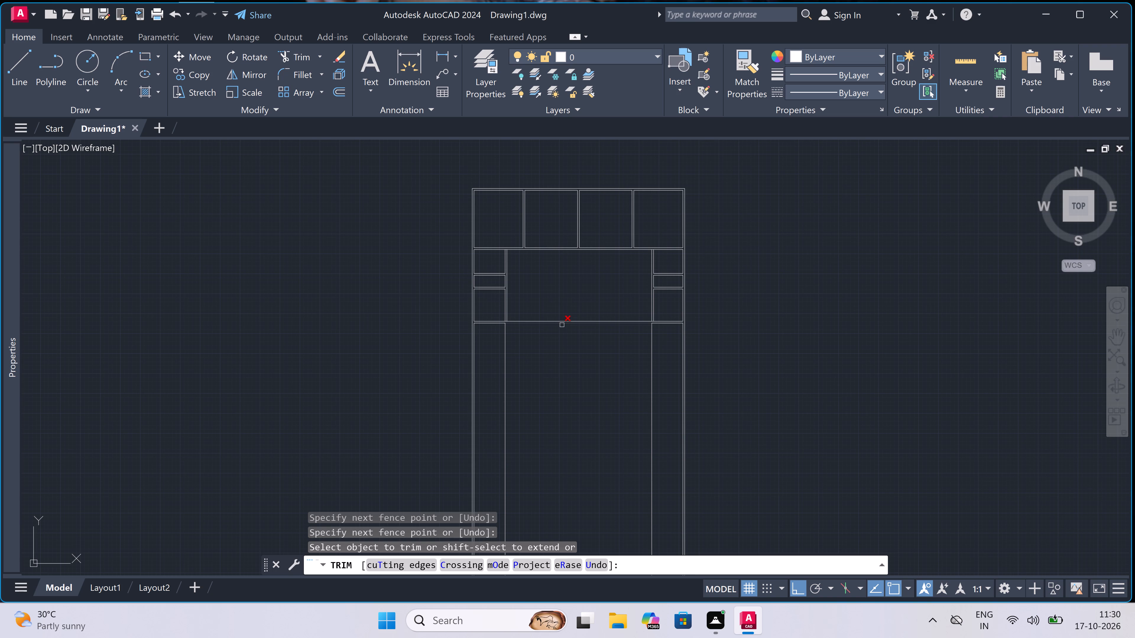
scroll(562, 325, down, 2)
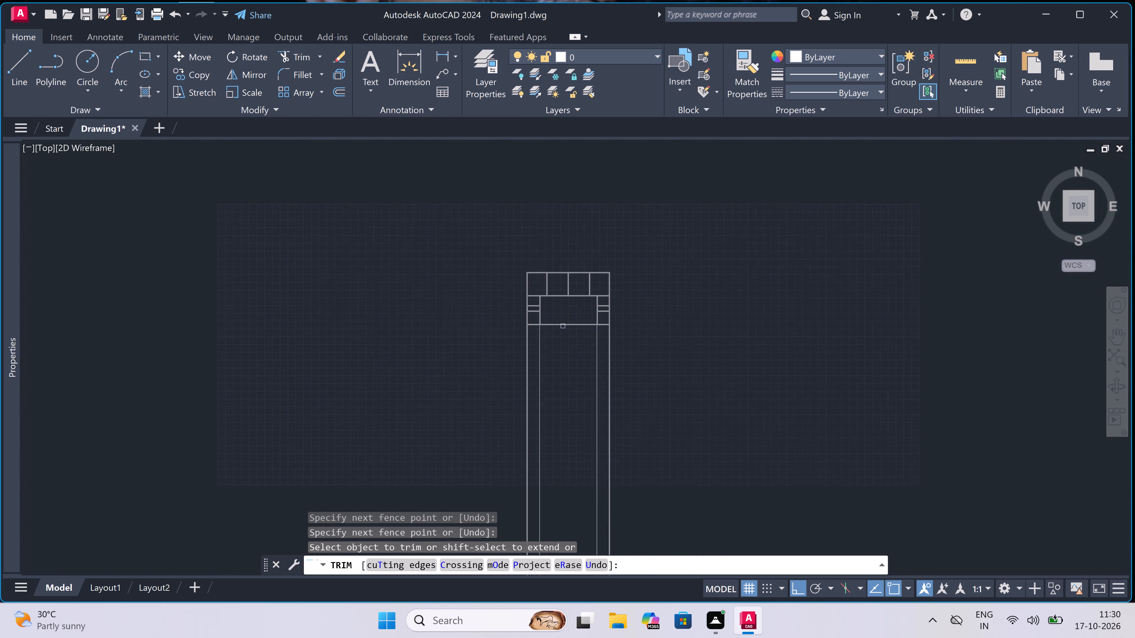
scroll(536, 334, up, 3)
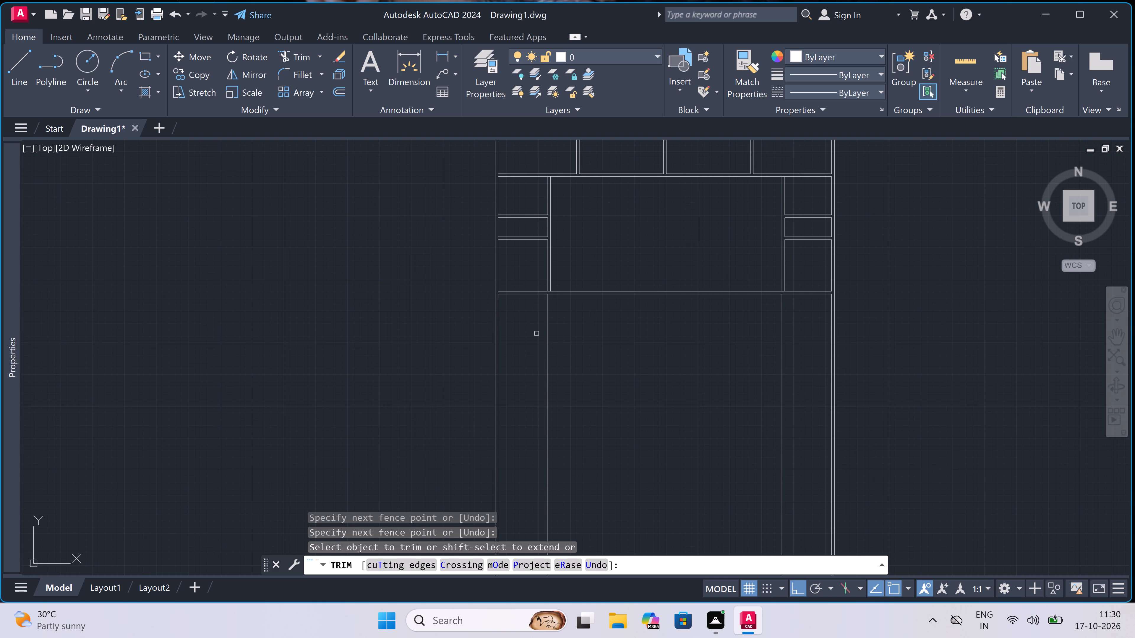
scroll(538, 333, down, 2)
scroll(539, 333, up, 3)
key(Escape)
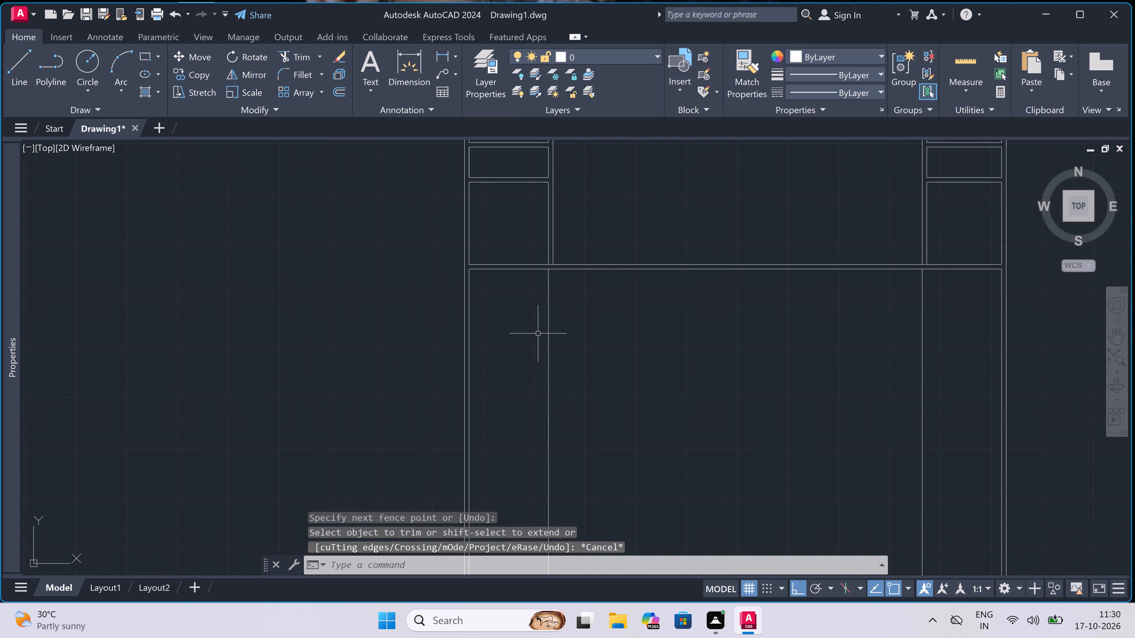
key(o)
key(space)
click(550, 343)
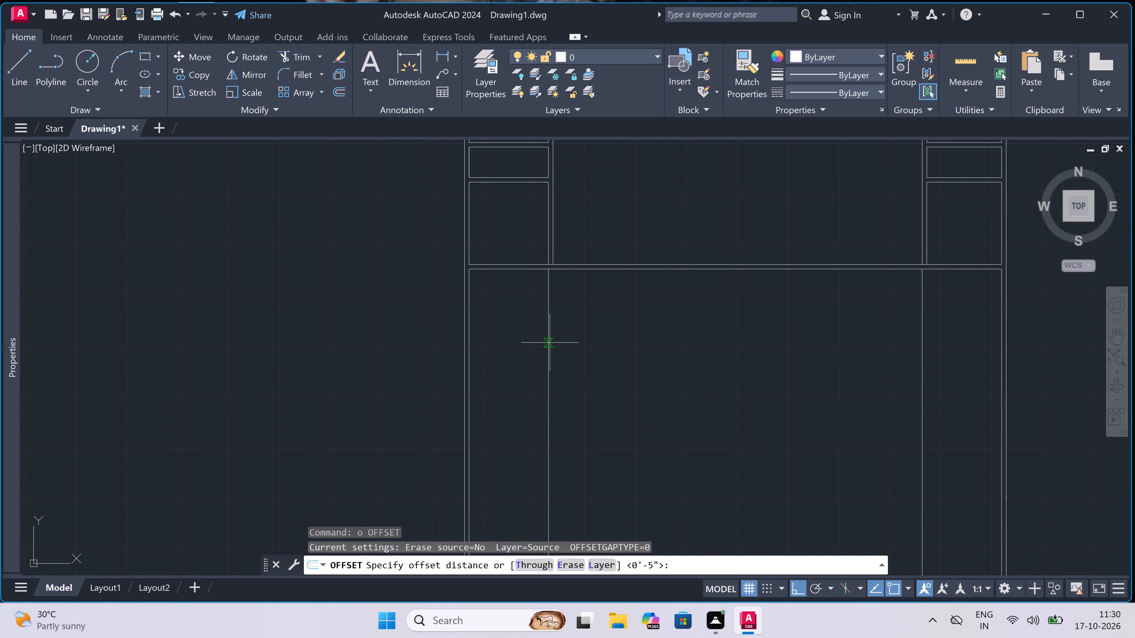
text(4.5")
key(space)
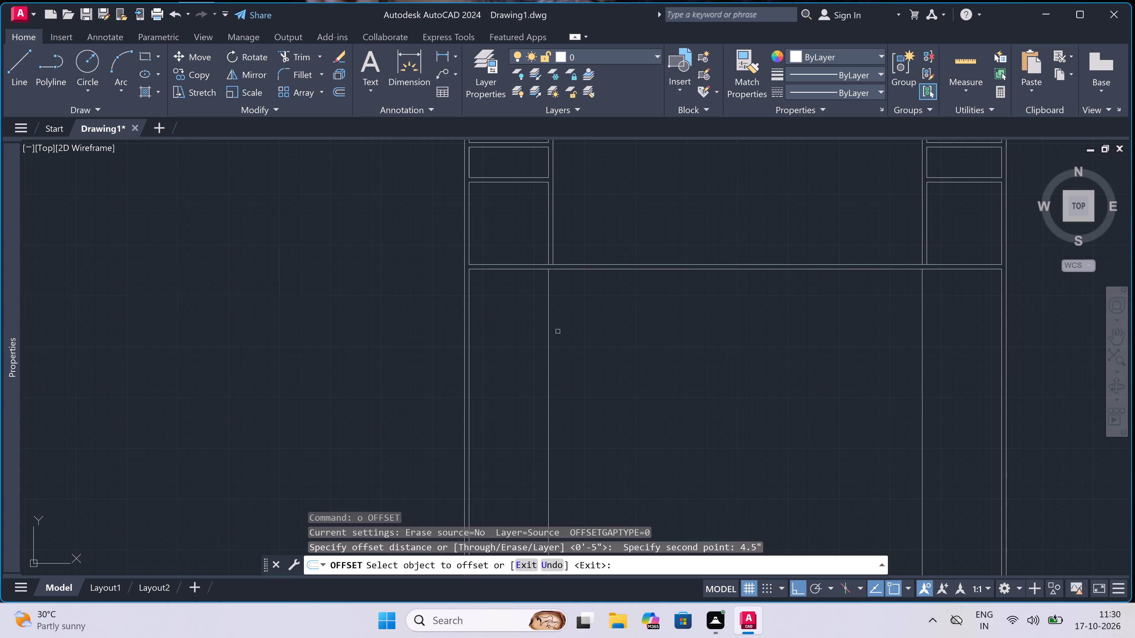
click(547, 323)
double_click(644, 322)
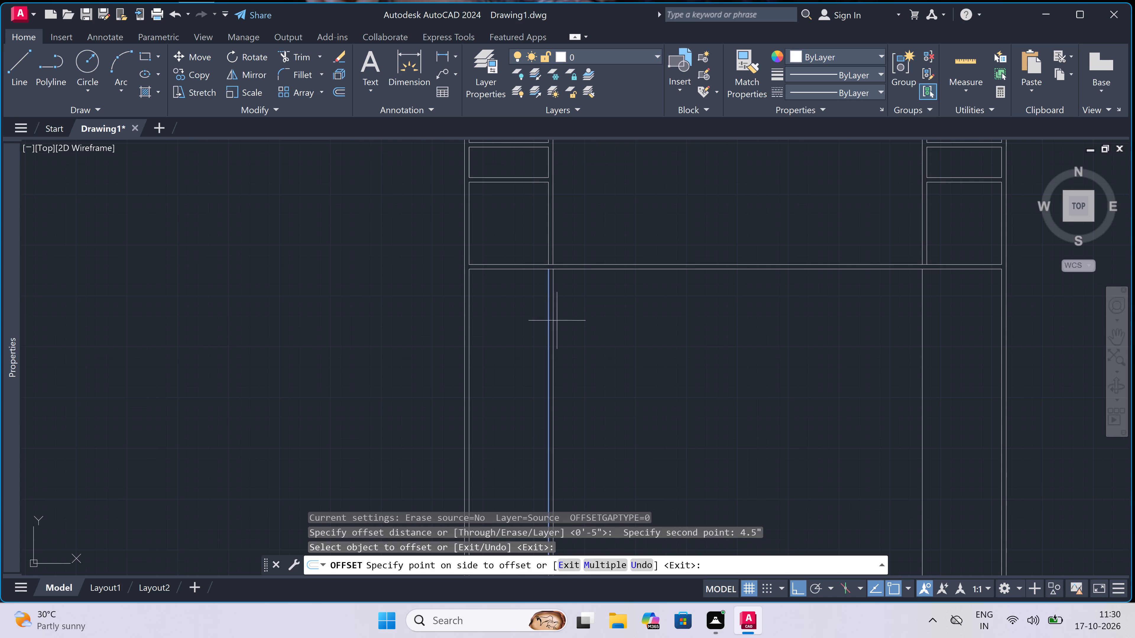
Offset the right 6'6" line below the fourth horizontal wall by 4.5" toward the right outer wall.
click(922, 324)
drag(922, 324, 928, 324)
click(945, 324)
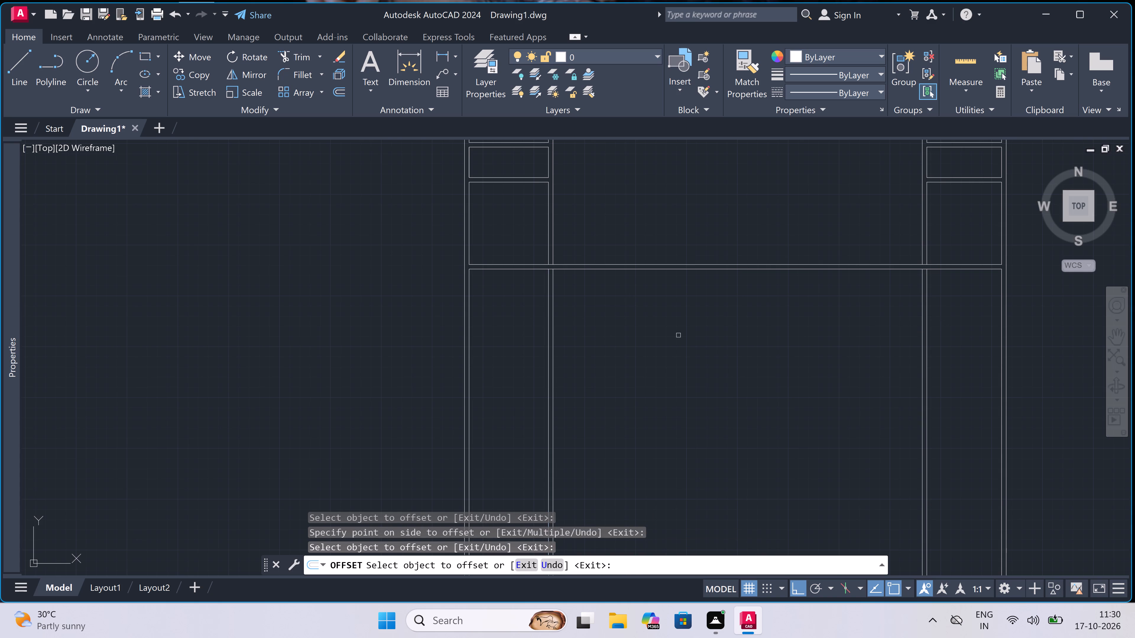
key(Escape)
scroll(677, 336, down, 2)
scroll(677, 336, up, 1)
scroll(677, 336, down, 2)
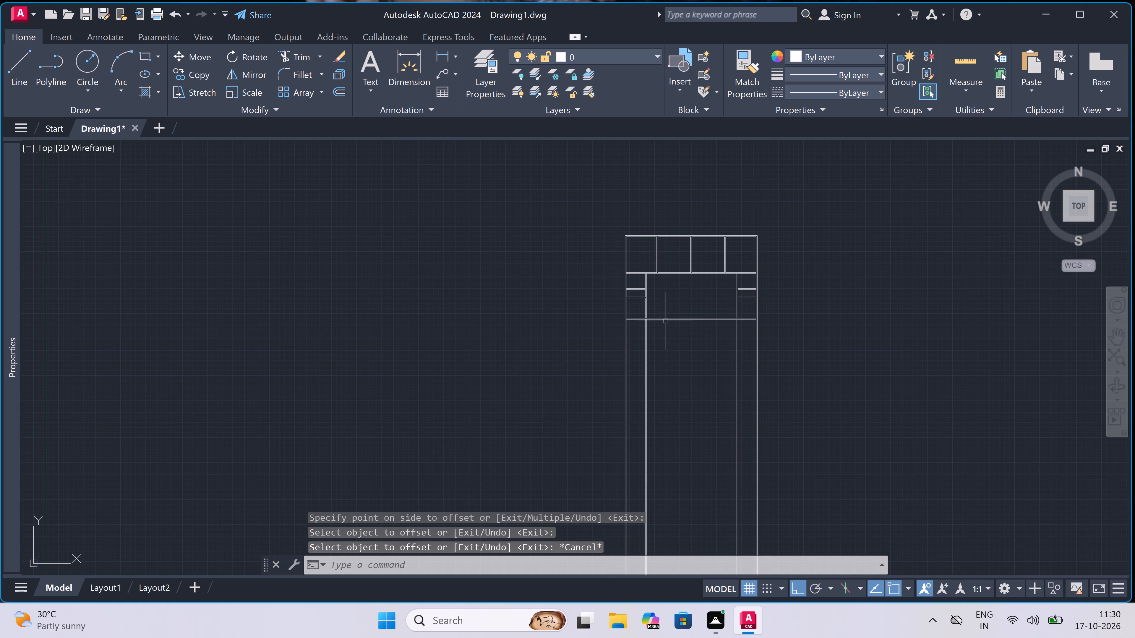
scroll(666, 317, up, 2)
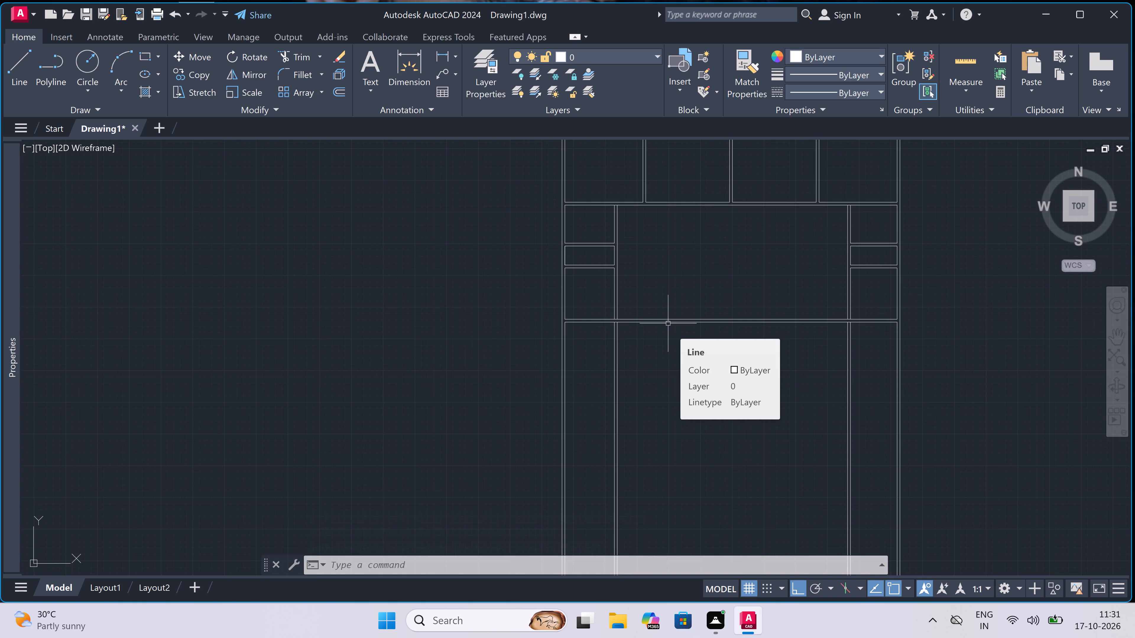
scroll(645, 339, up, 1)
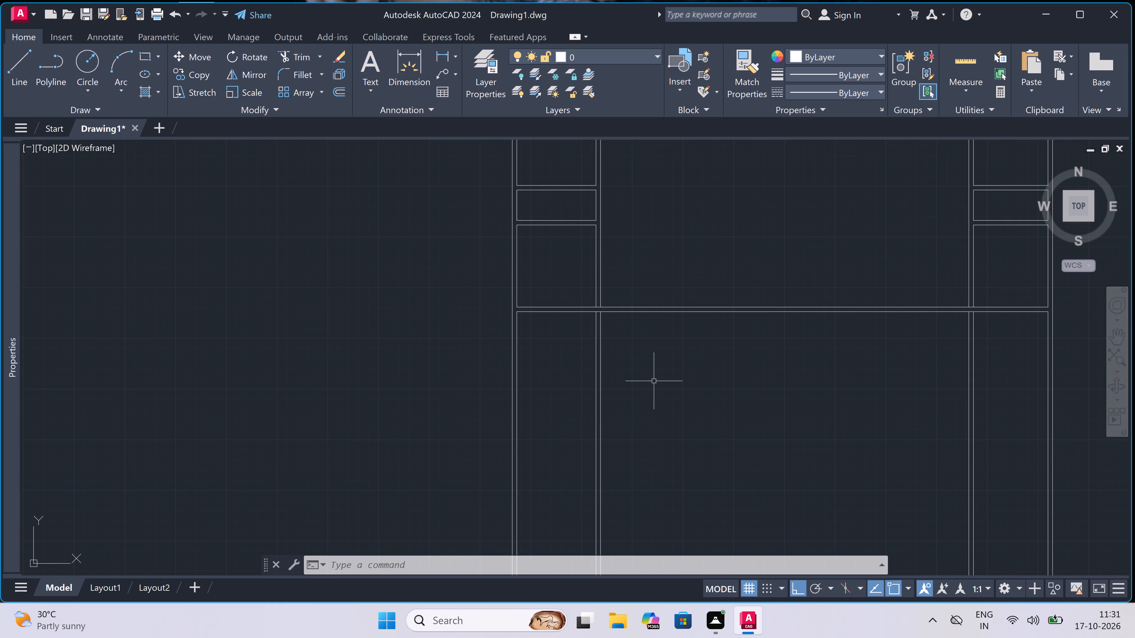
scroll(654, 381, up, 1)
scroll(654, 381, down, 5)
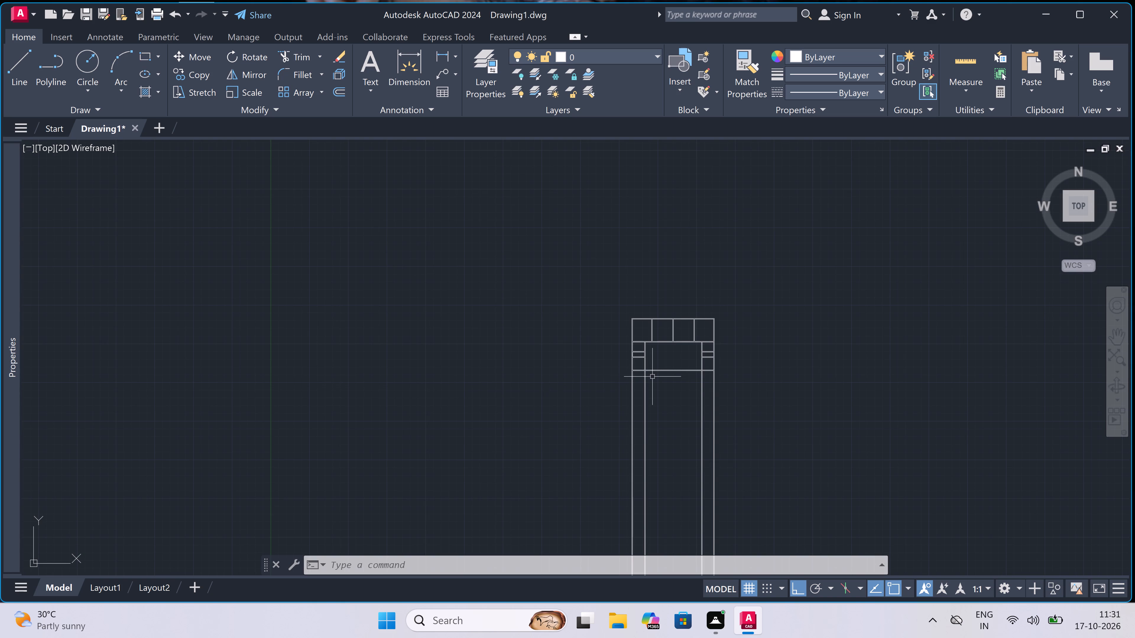
Draw a line from the central space's lower-left corner 11' right along the fourth horizontal wall, then up to the wall above.
scroll(634, 356, up, 3)
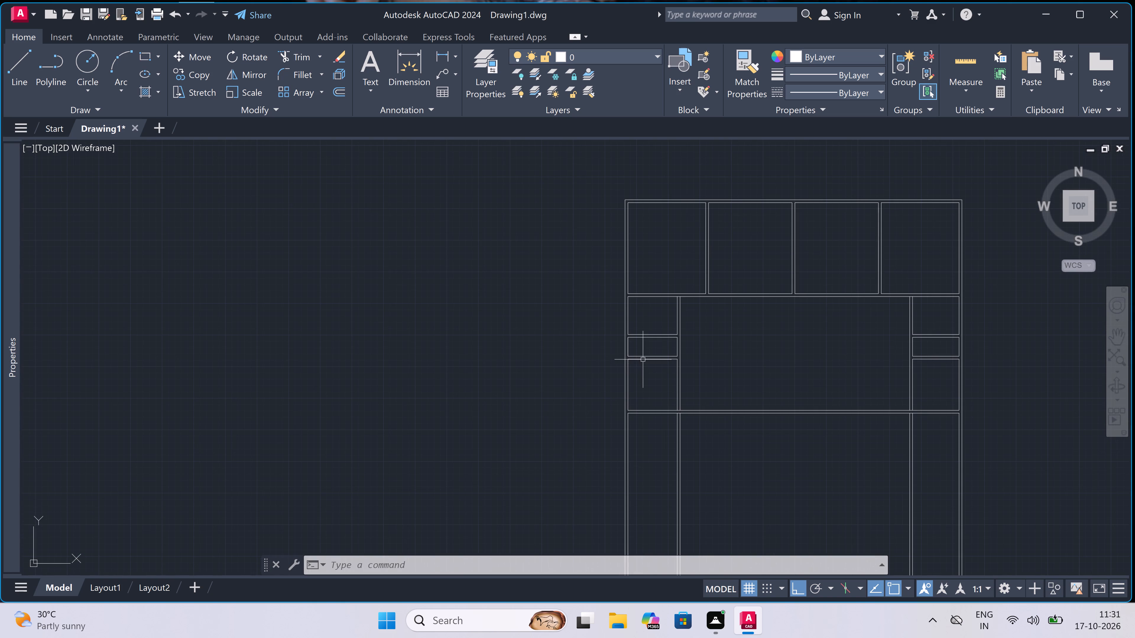
scroll(695, 375, up, 1)
key(l)
key(space)
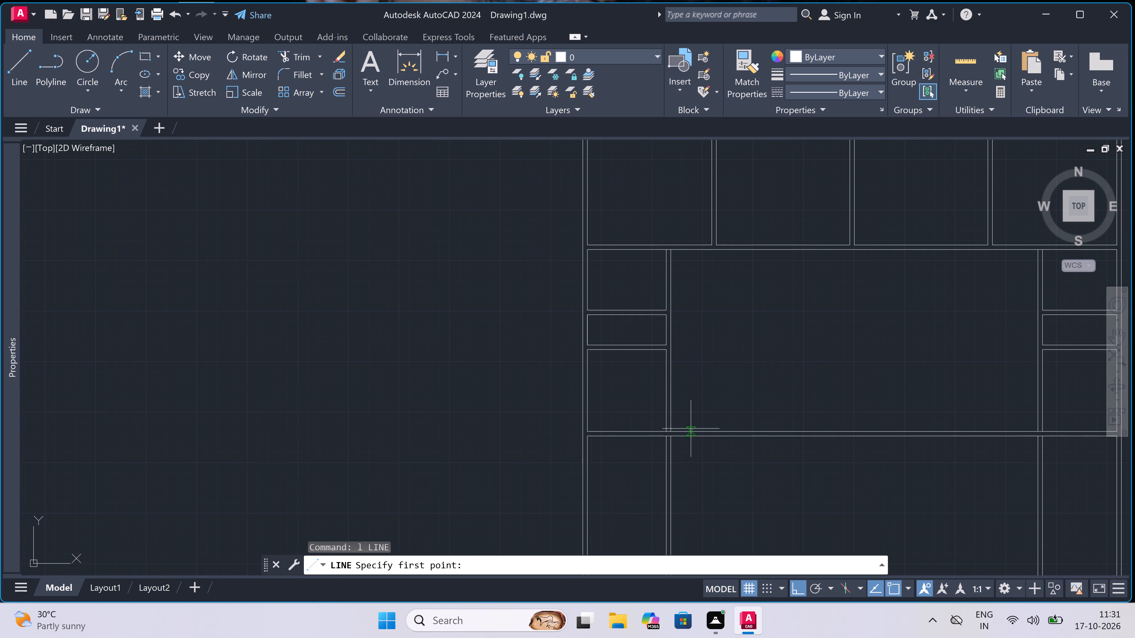
double_click(677, 428)
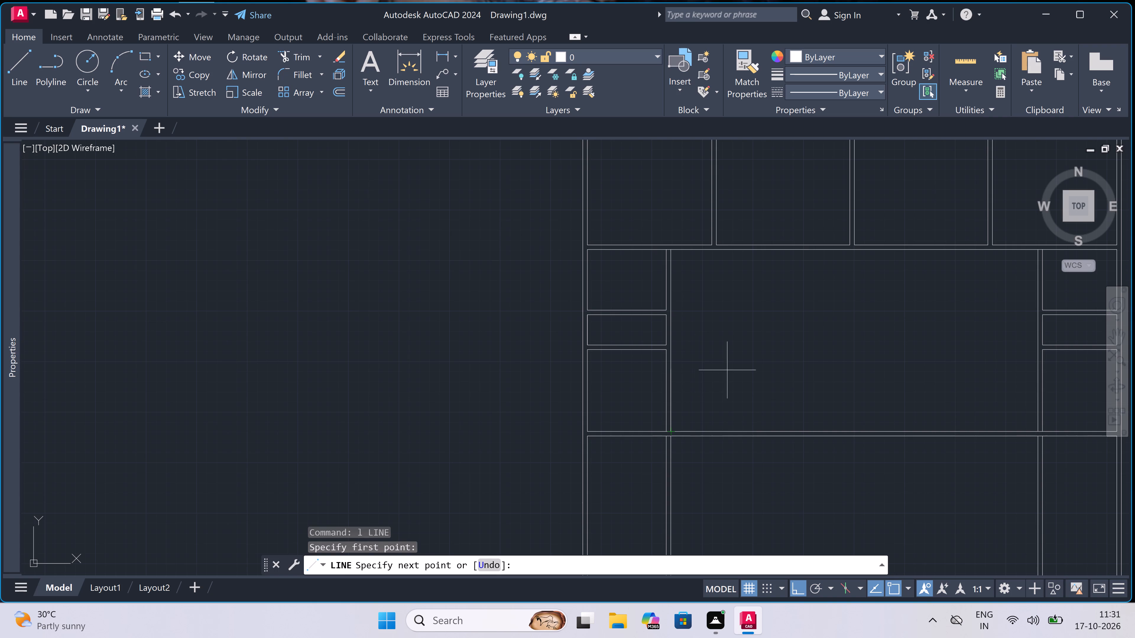
text(11')
key(space)
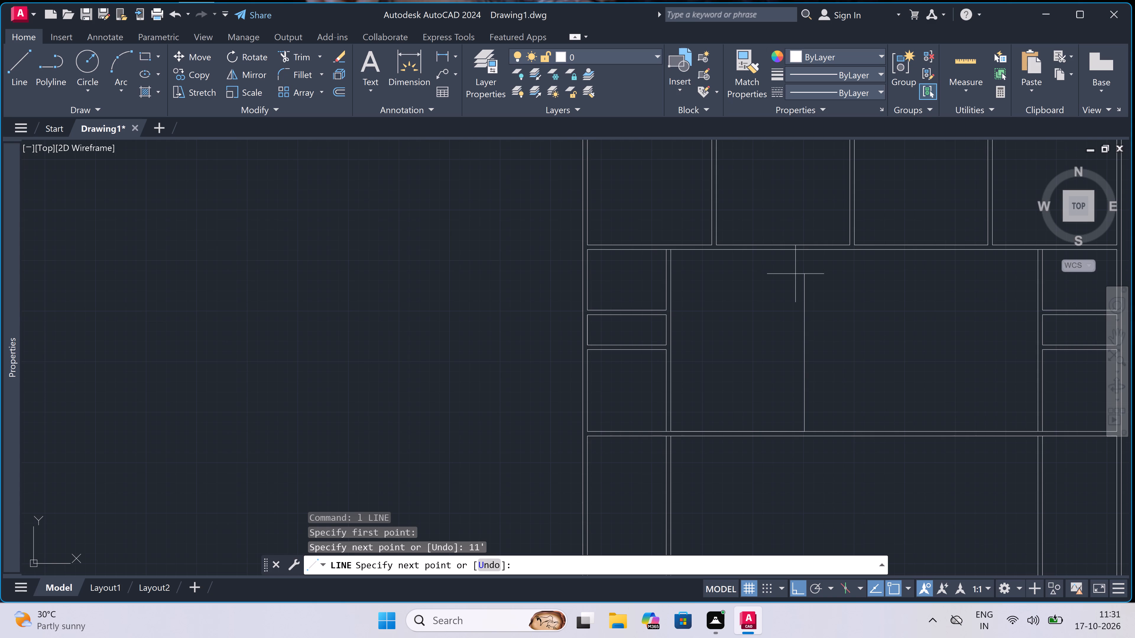
double_click(805, 253)
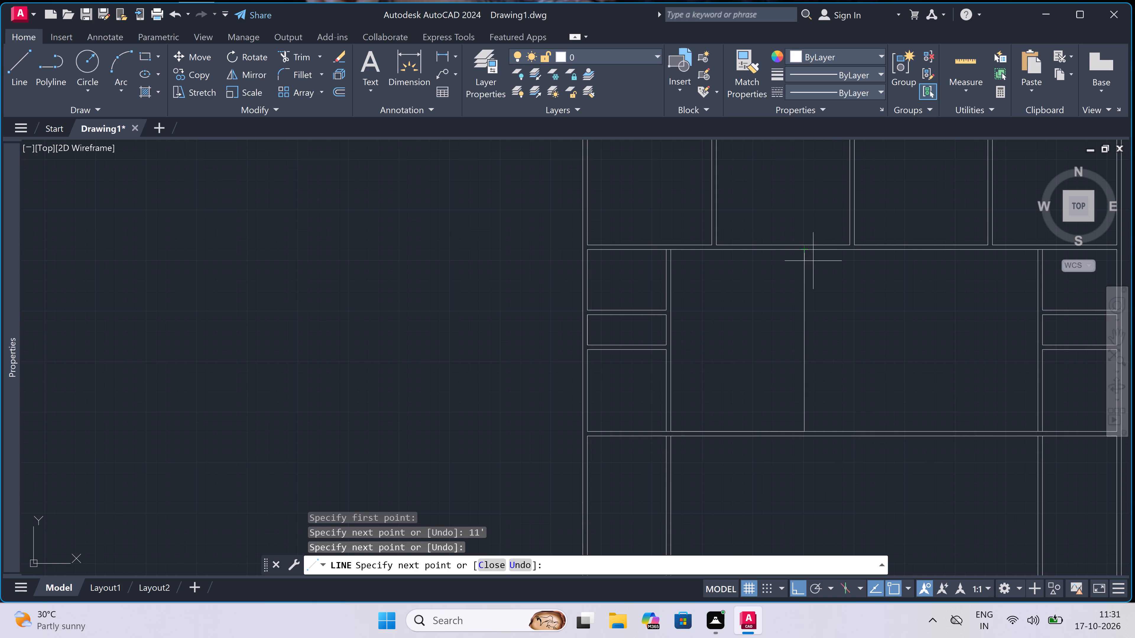
key(Escape)
Draw a line from the central space's lower-right corner 11' left along the fourth horizontal wall, then up to the wall above.
key(space)
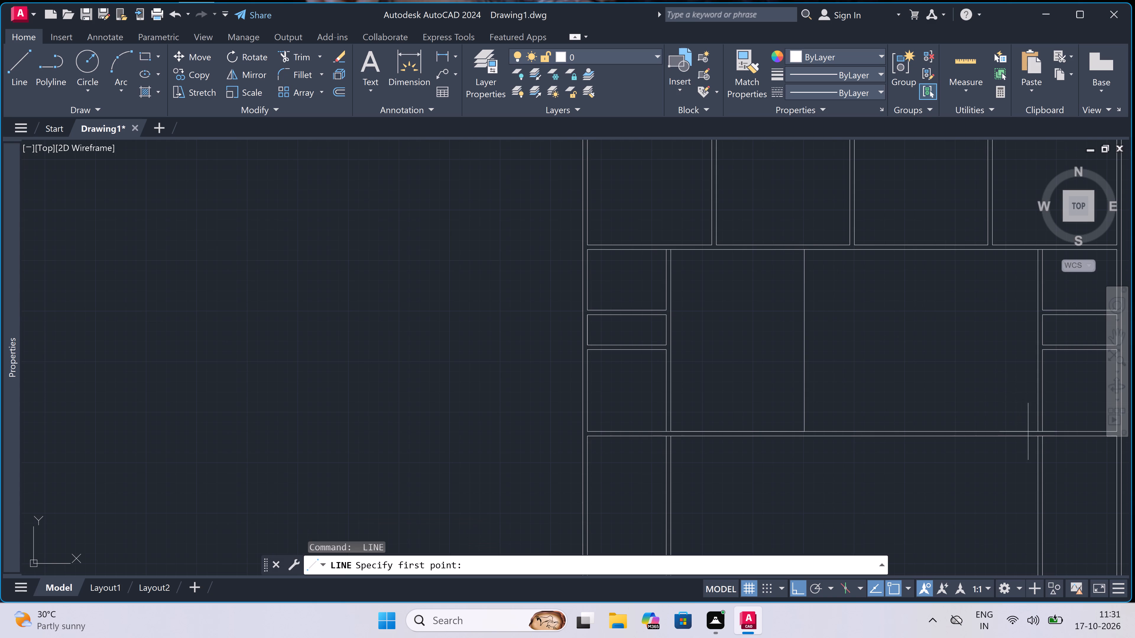
click(1040, 432)
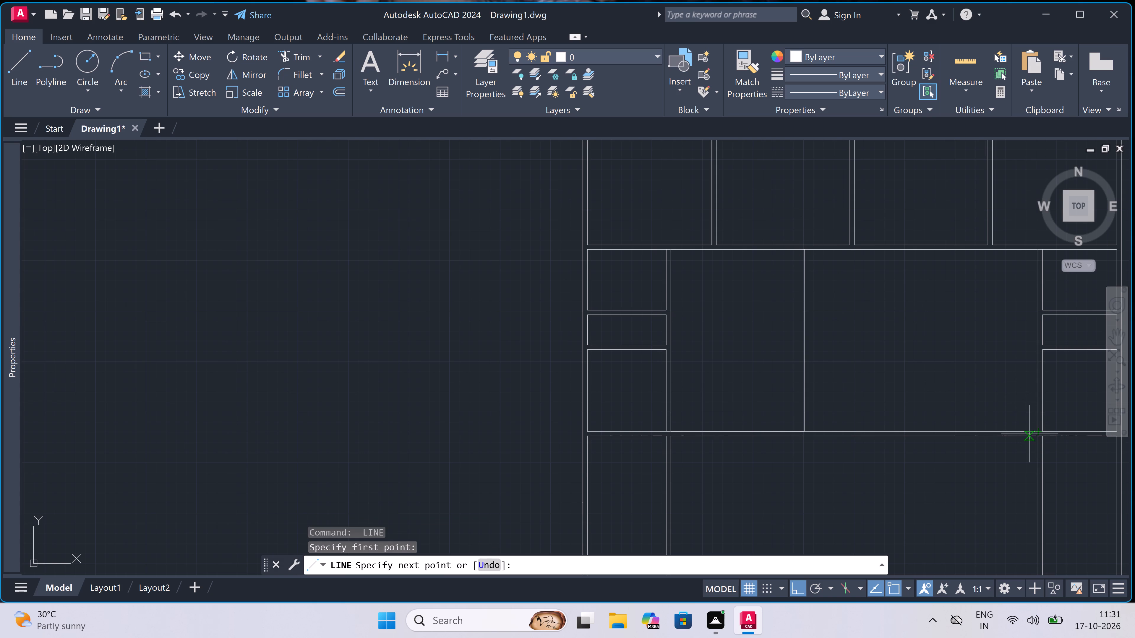
text(11')
key(space)
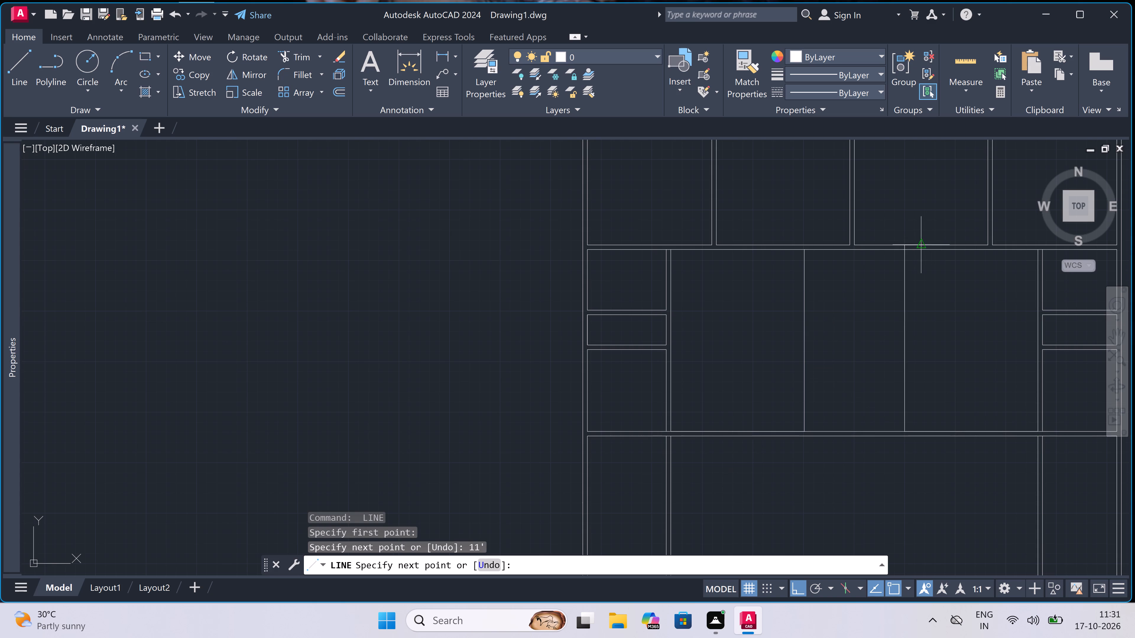
scroll(906, 257, up, 4)
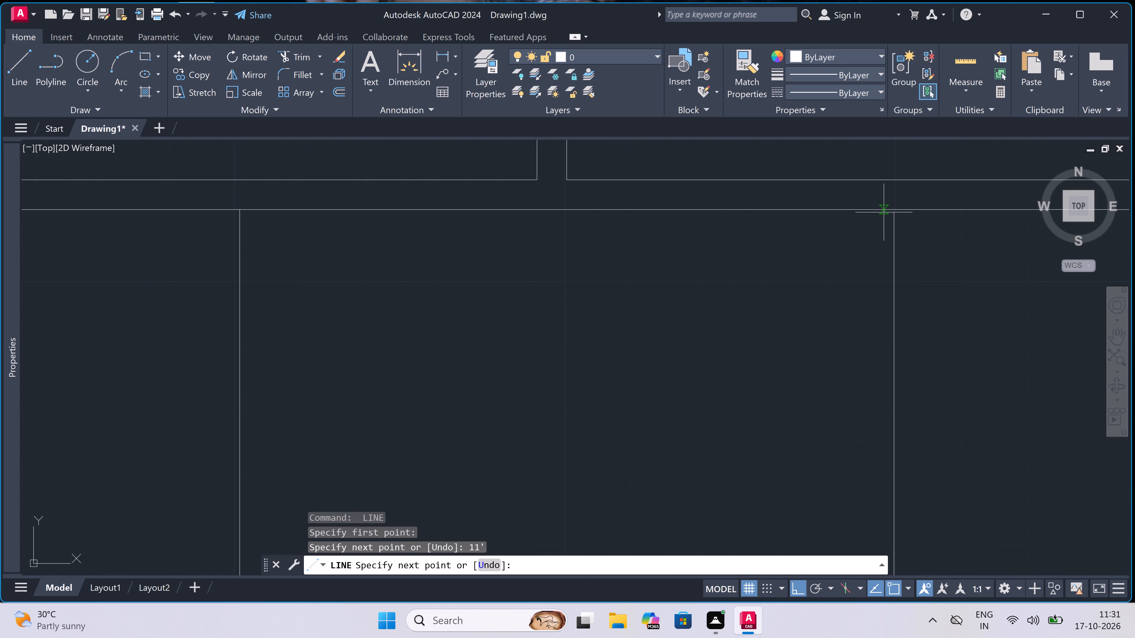
click(892, 204)
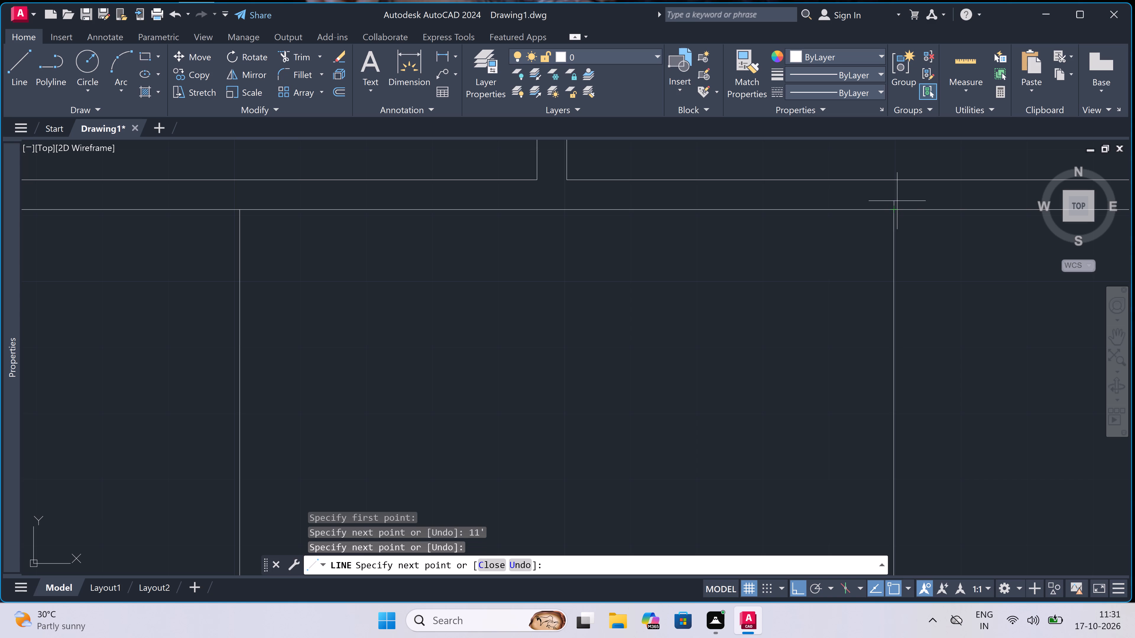
Continue the line 9" left along the upper wall, 7' down, and horizontally across to the left vertical line.
key(9)
key(shift+quotedbl)
key(space)
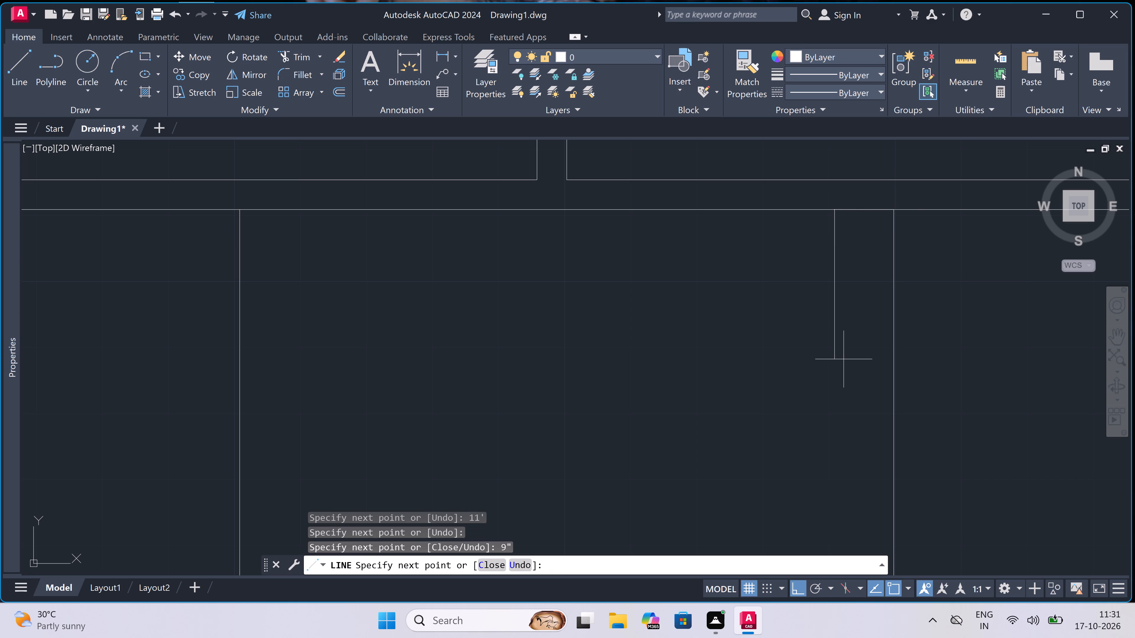
text(7')
key(space)
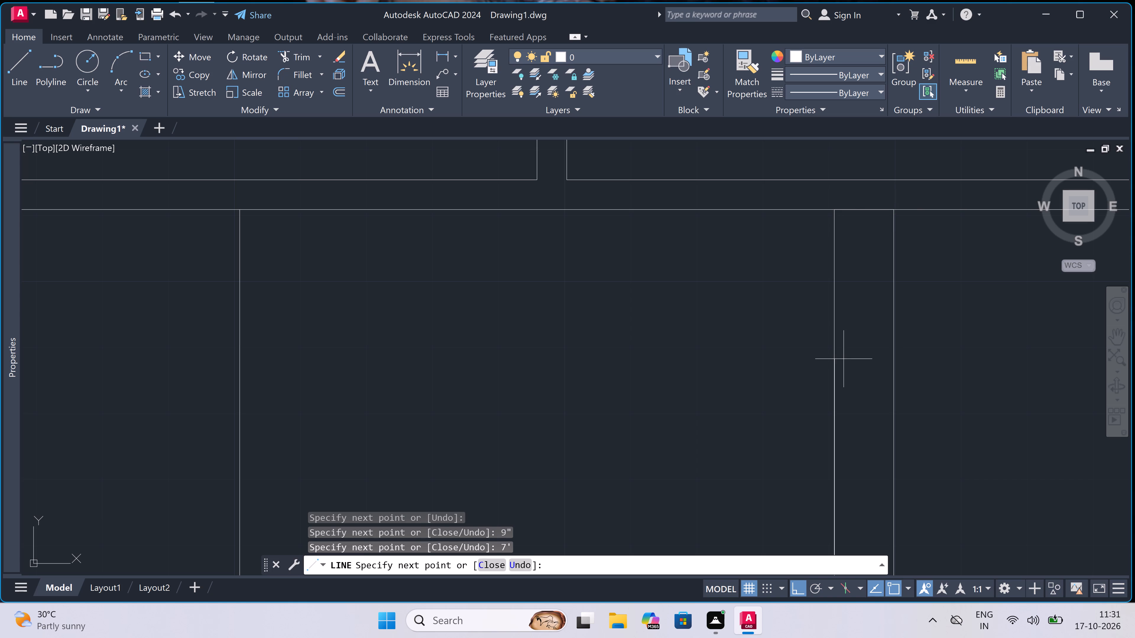
scroll(837, 335, down, 4)
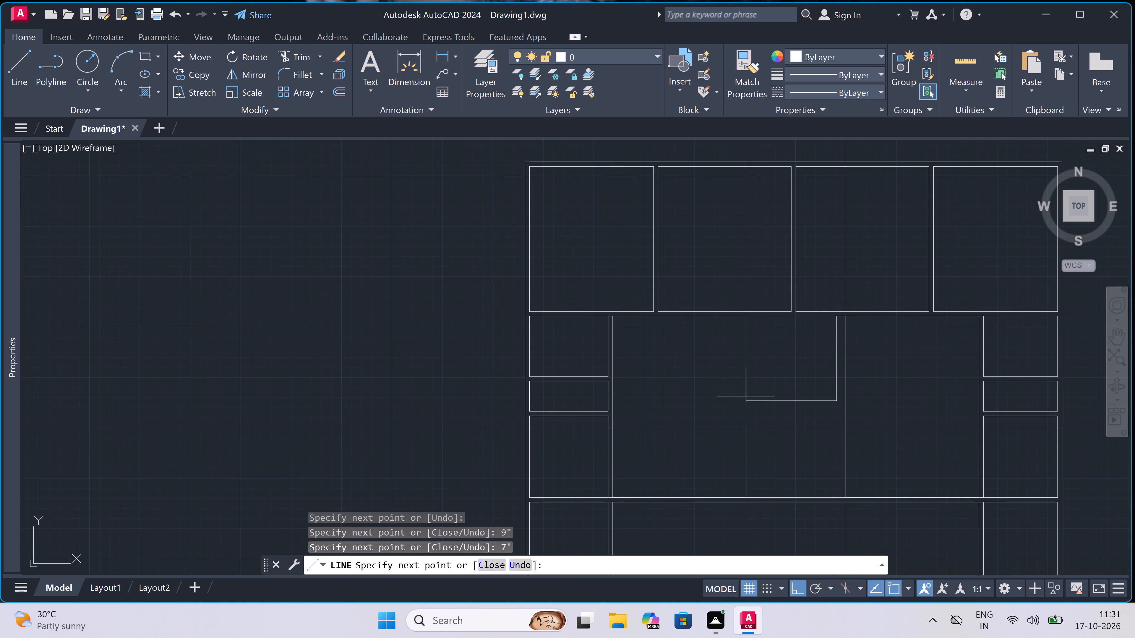
scroll(750, 401, up, 3)
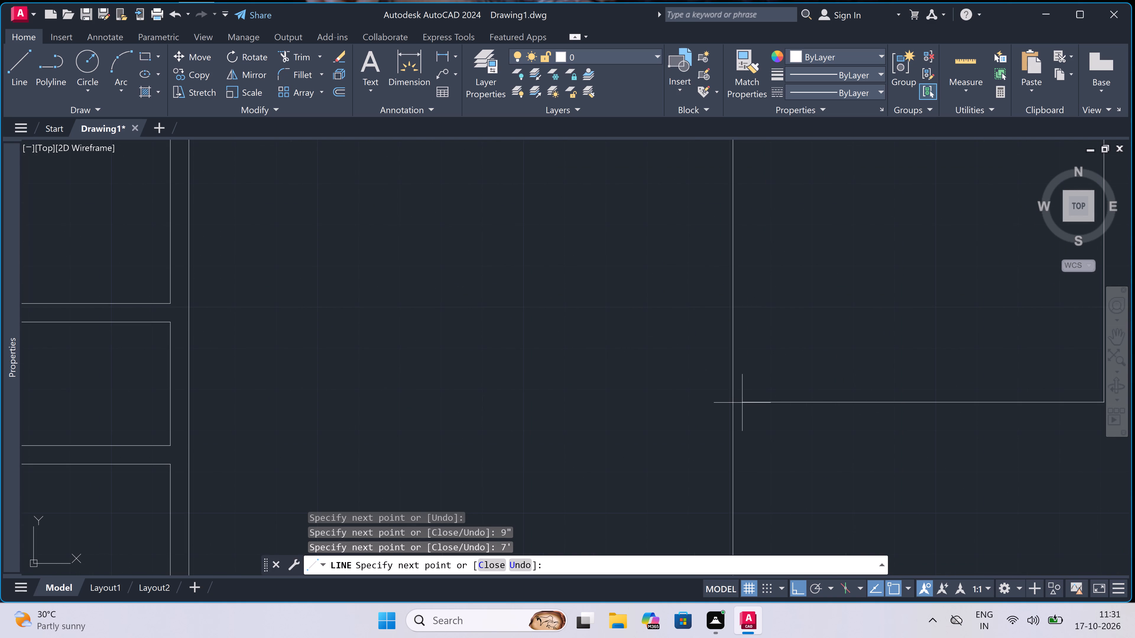
double_click(740, 402)
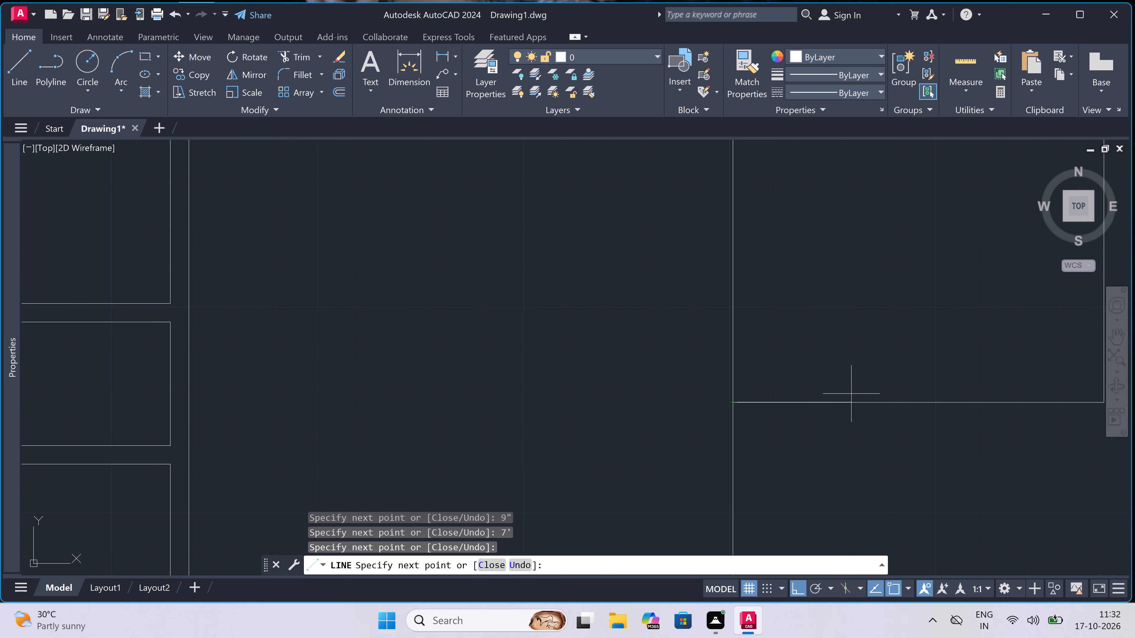
Continue the line 9" right, up to the upper wall, 4.5" down, and across to the 7' vertical line.
text(9")
key(space)
scroll(850, 394, down, 2)
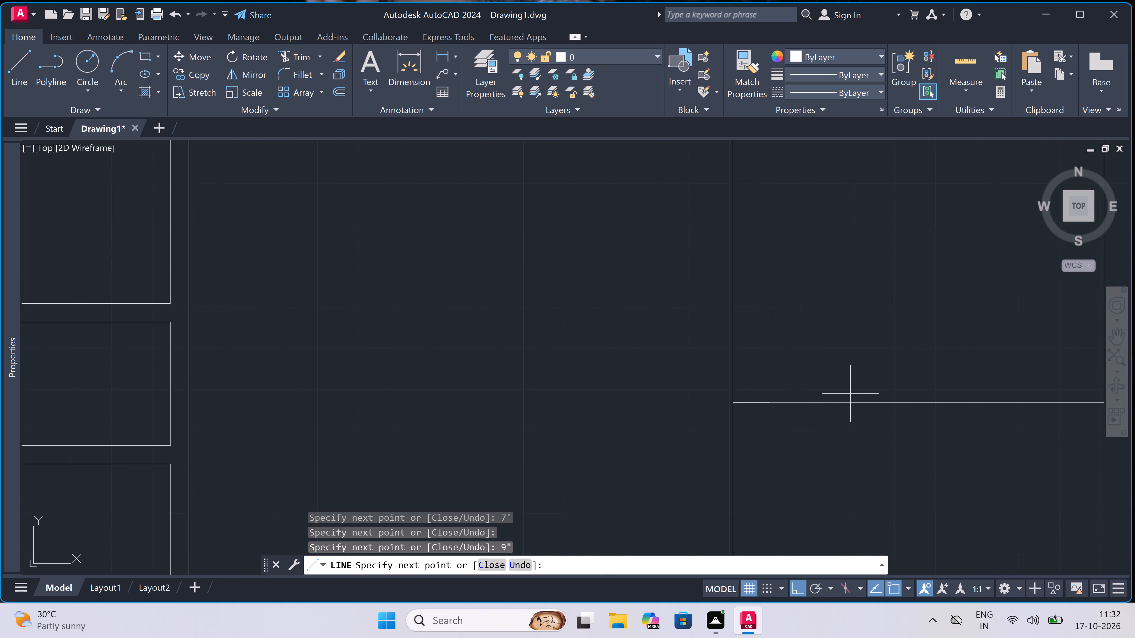
scroll(850, 394, down, 3)
scroll(861, 346, up, 4)
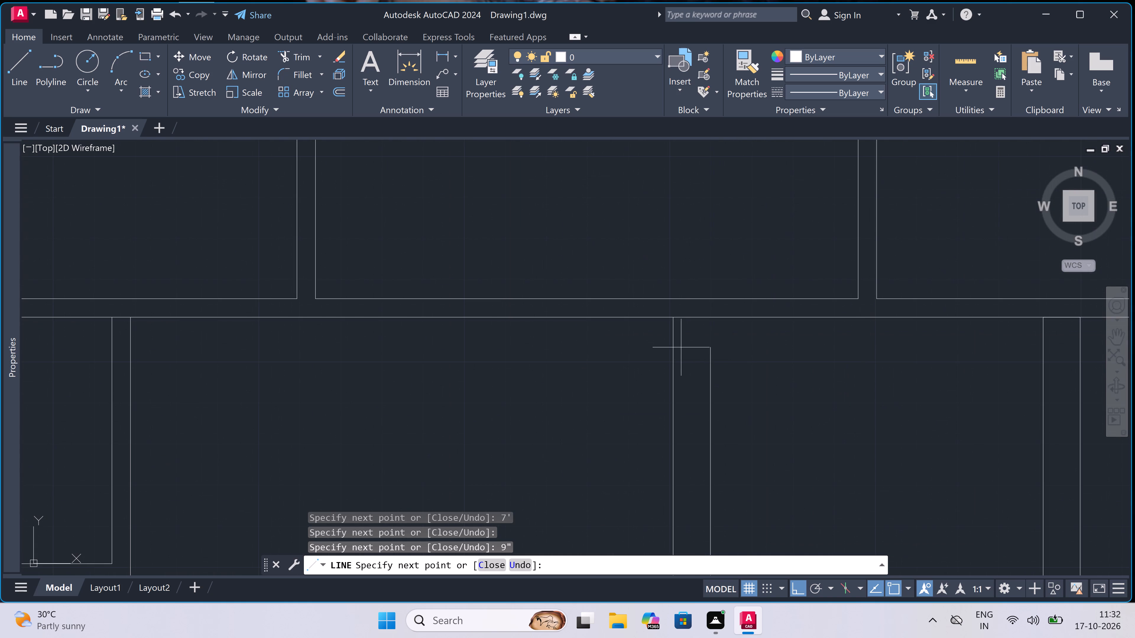
double_click(708, 316)
text(4.5")
key(space)
scroll(719, 393, down, 1)
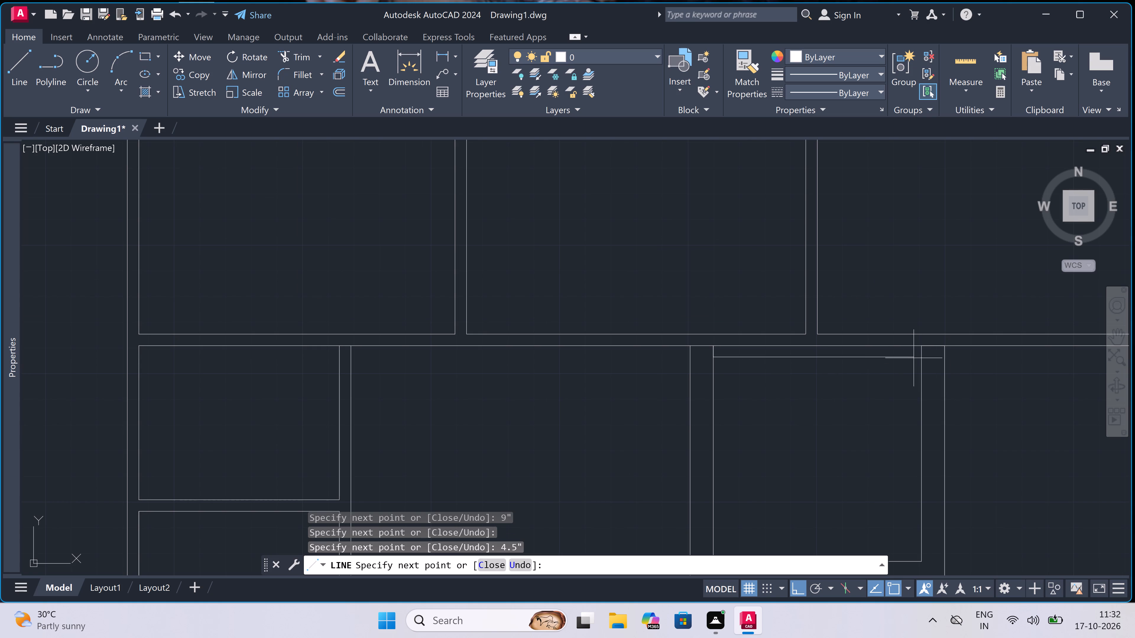
double_click(921, 355)
key(Escape)
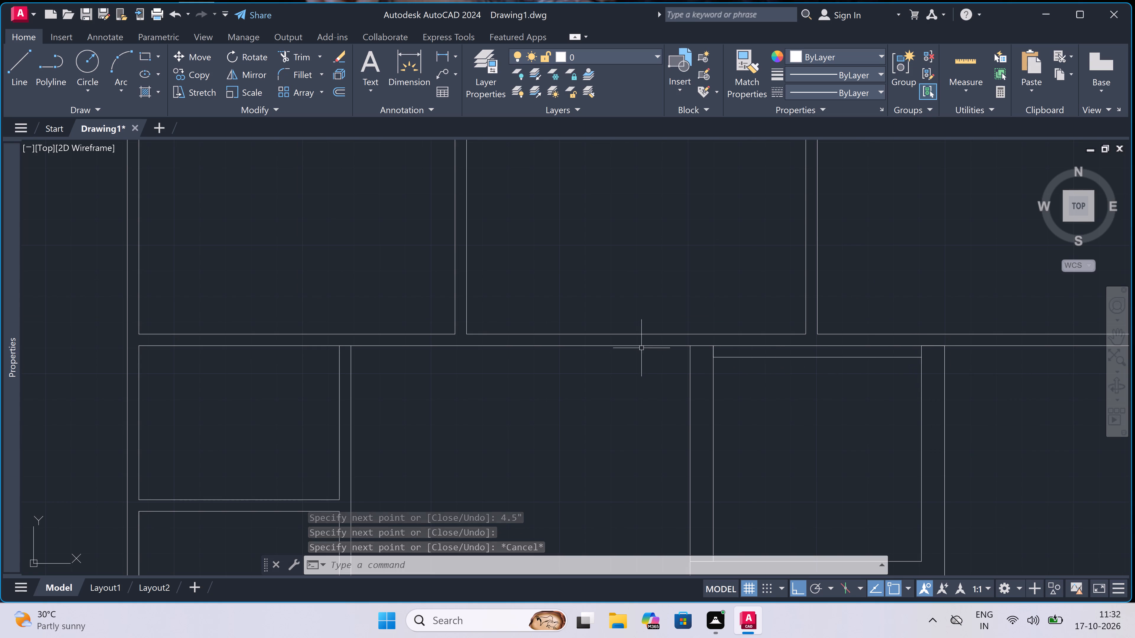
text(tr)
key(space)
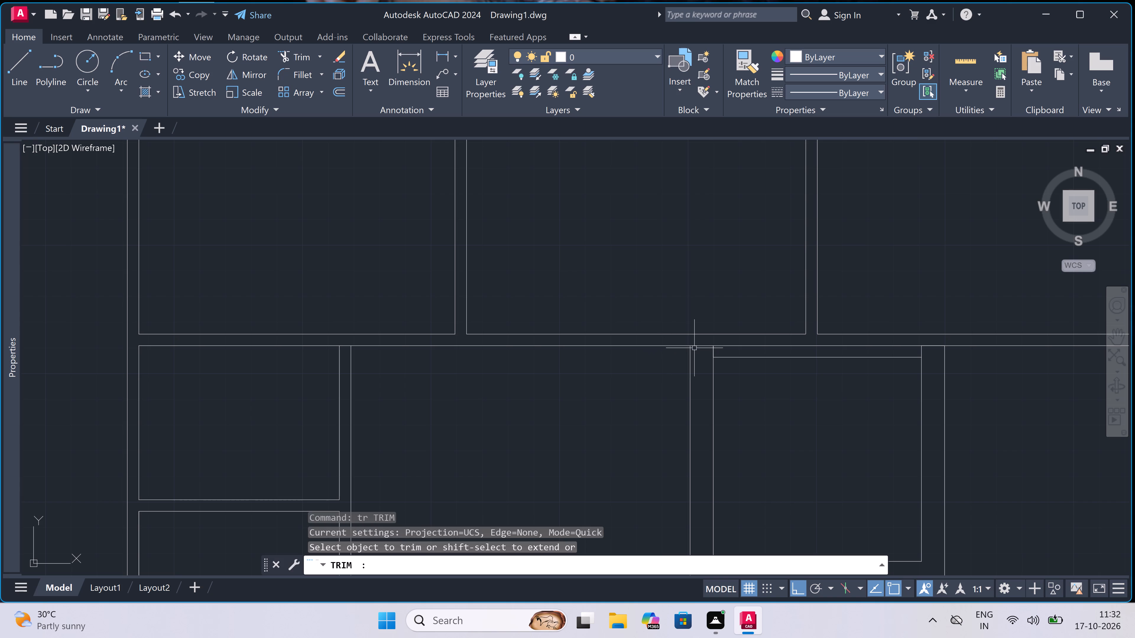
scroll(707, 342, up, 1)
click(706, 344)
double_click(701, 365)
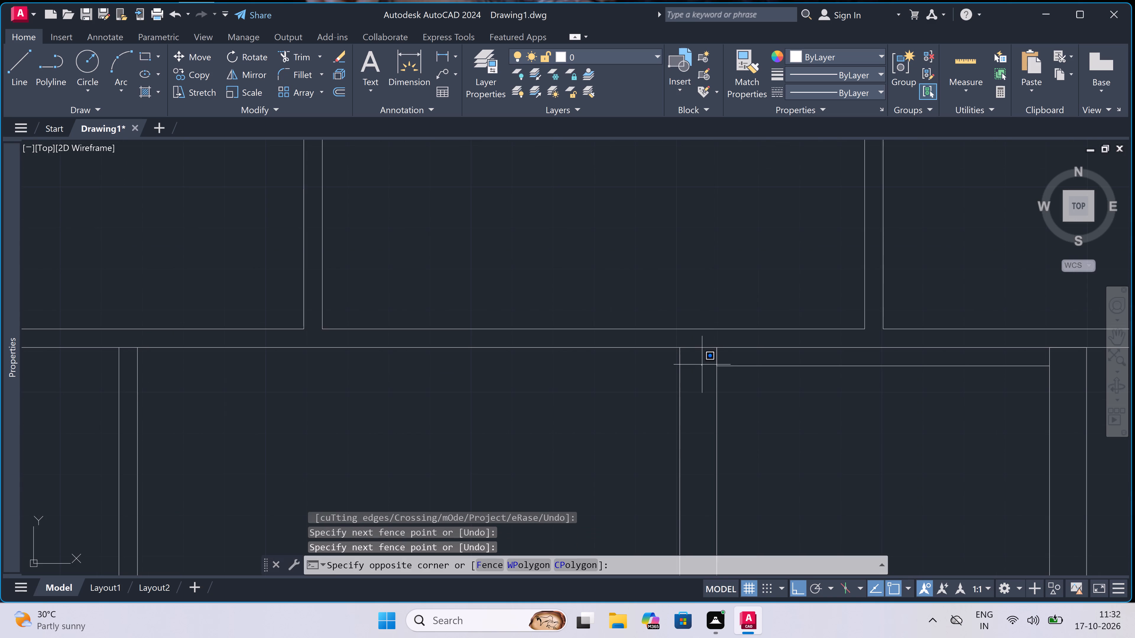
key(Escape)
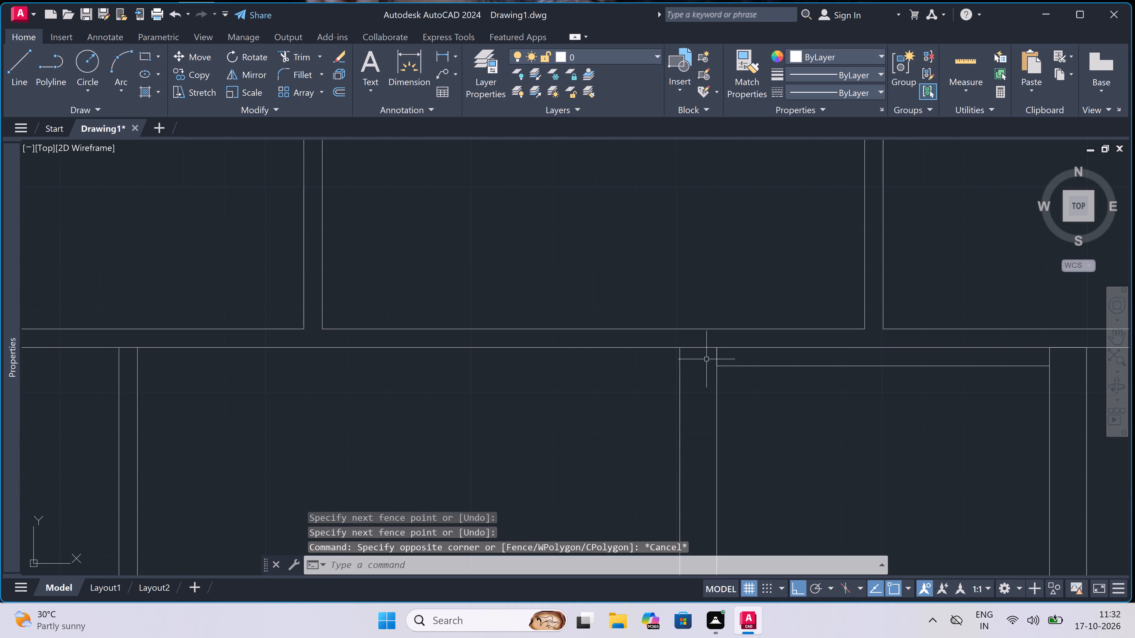
Trim the upper wall line between the two central vertical lines and the stub above the inner box's upper-left corner.
key(t)
key(r)
key(space)
double_click(707, 359)
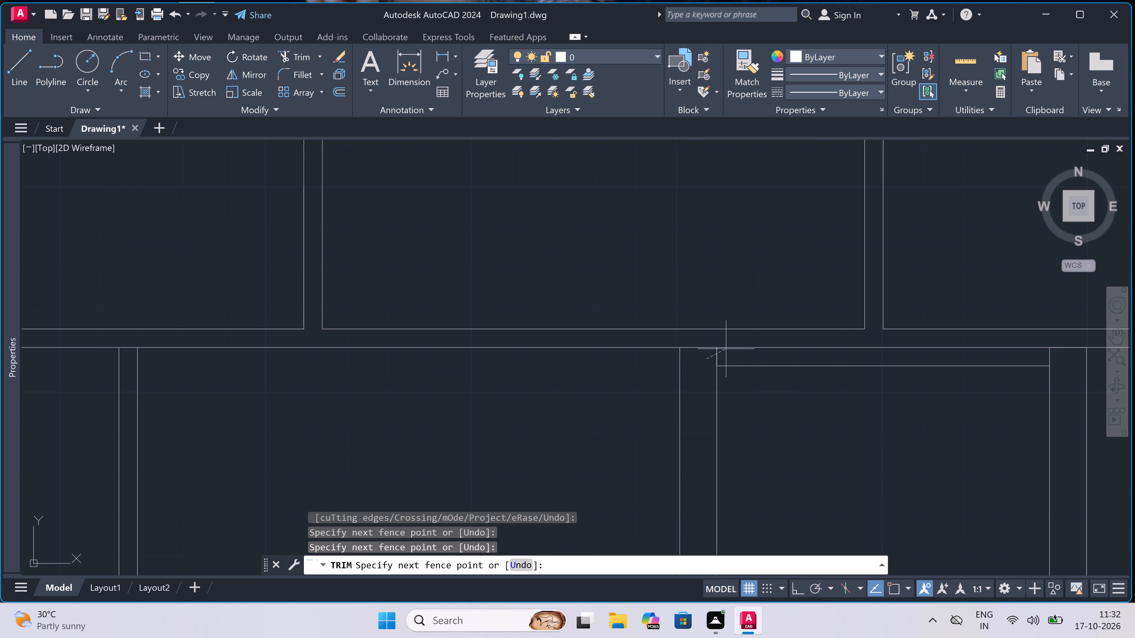
click(738, 338)
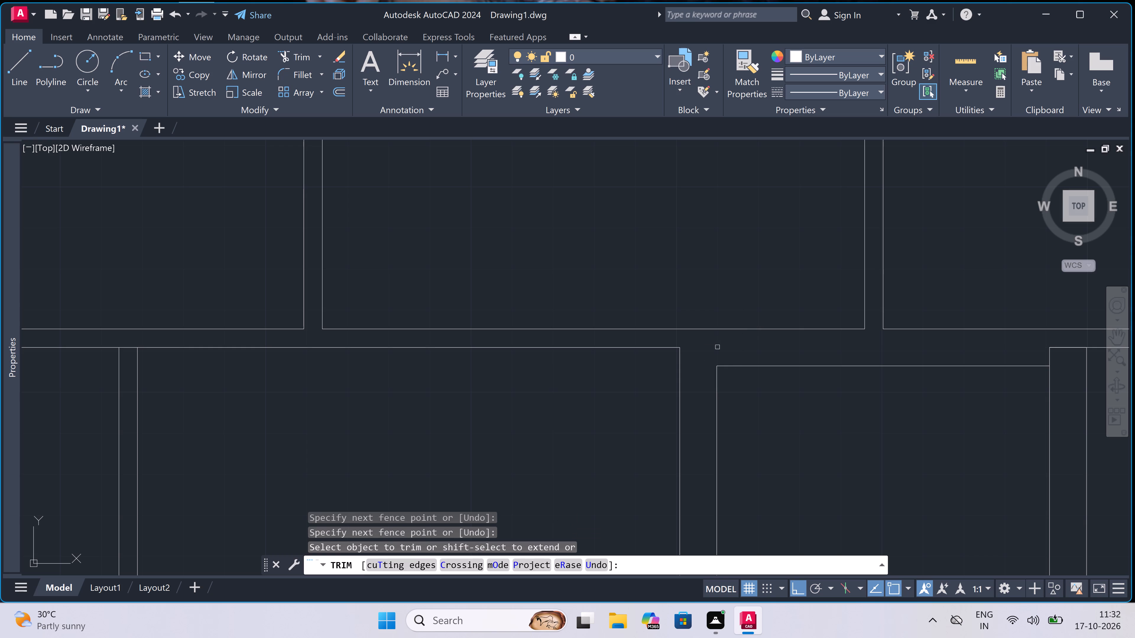
scroll(701, 353, down, 2)
scroll(828, 349, up, 2)
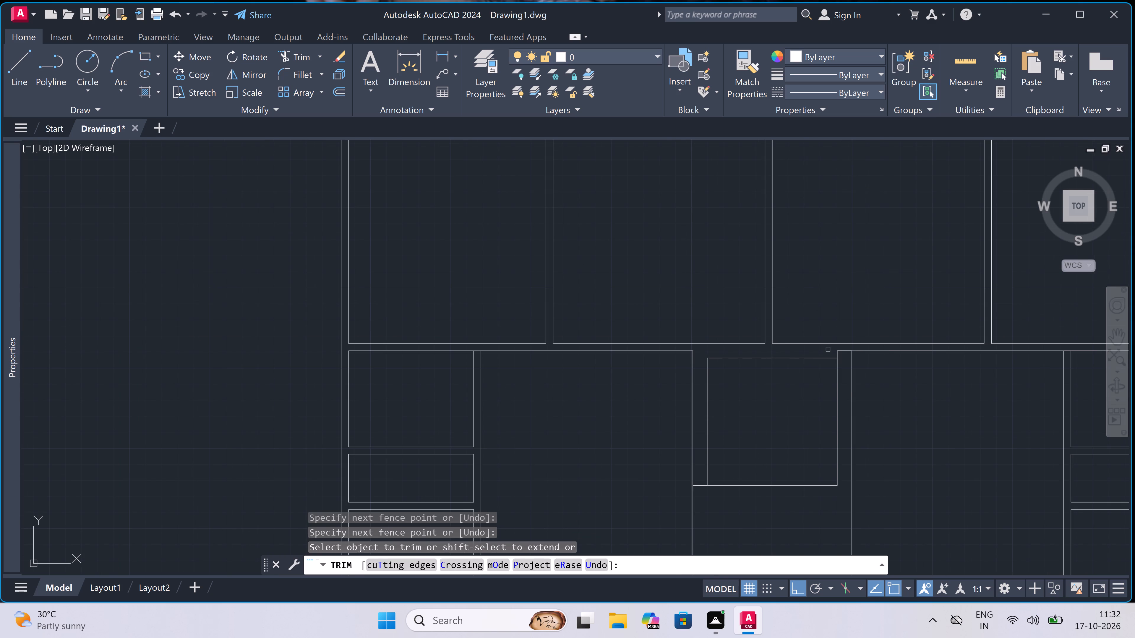
scroll(859, 359, up, 2)
double_click(859, 359)
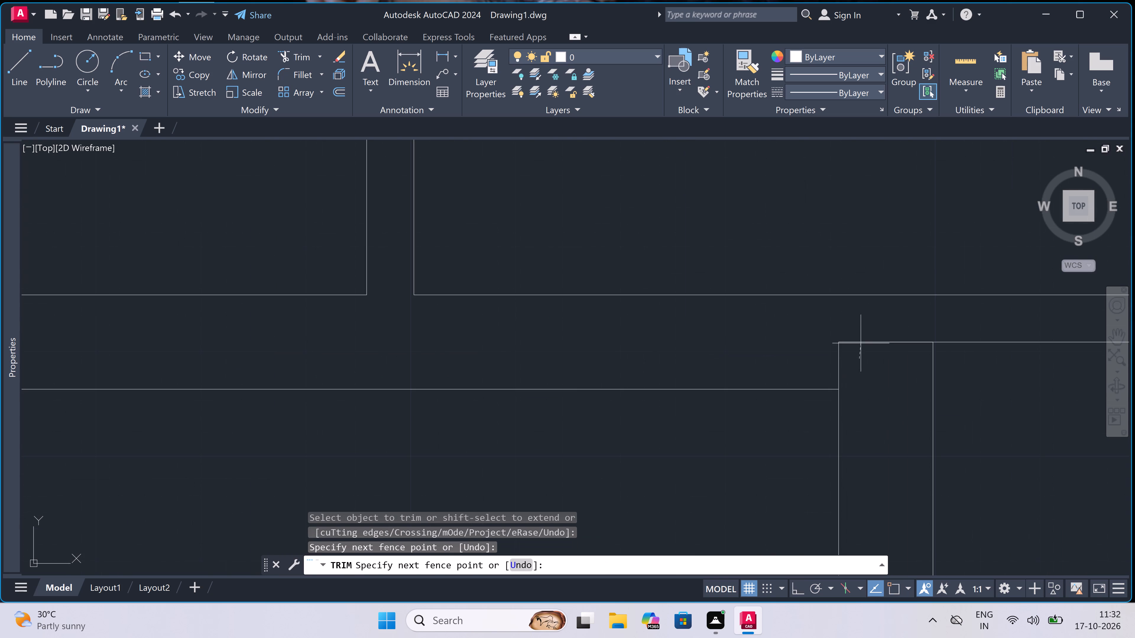
double_click(860, 330)
double_click(857, 356)
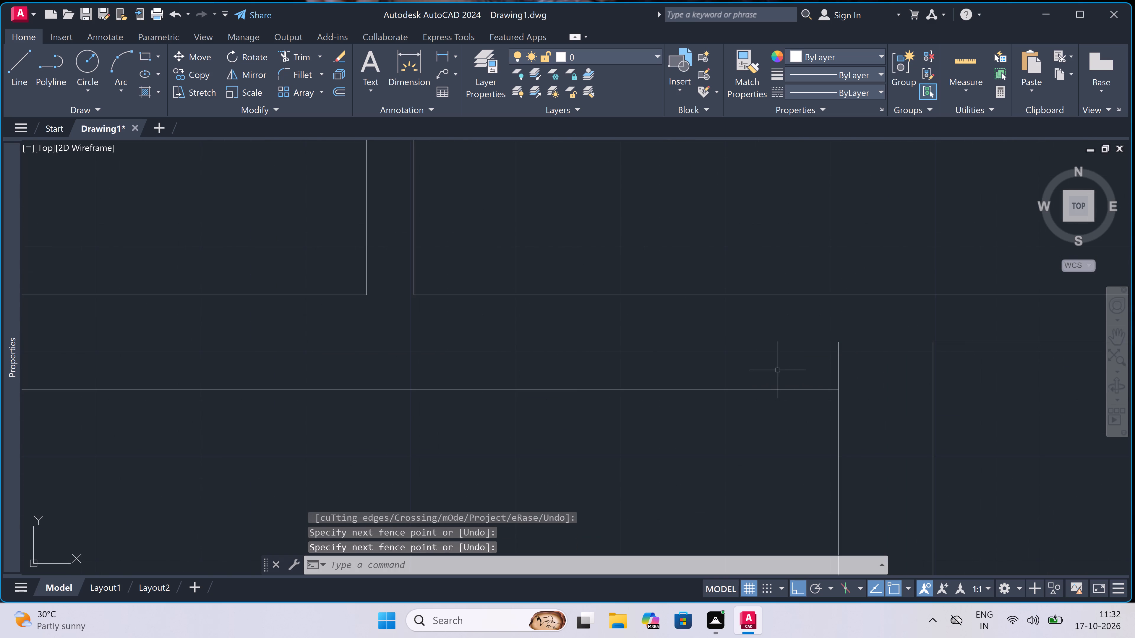
Trim the stub above the inner box's upper-right corner and the 9" segment at its lower-left corner.
key(t)
key(r)
key(space)
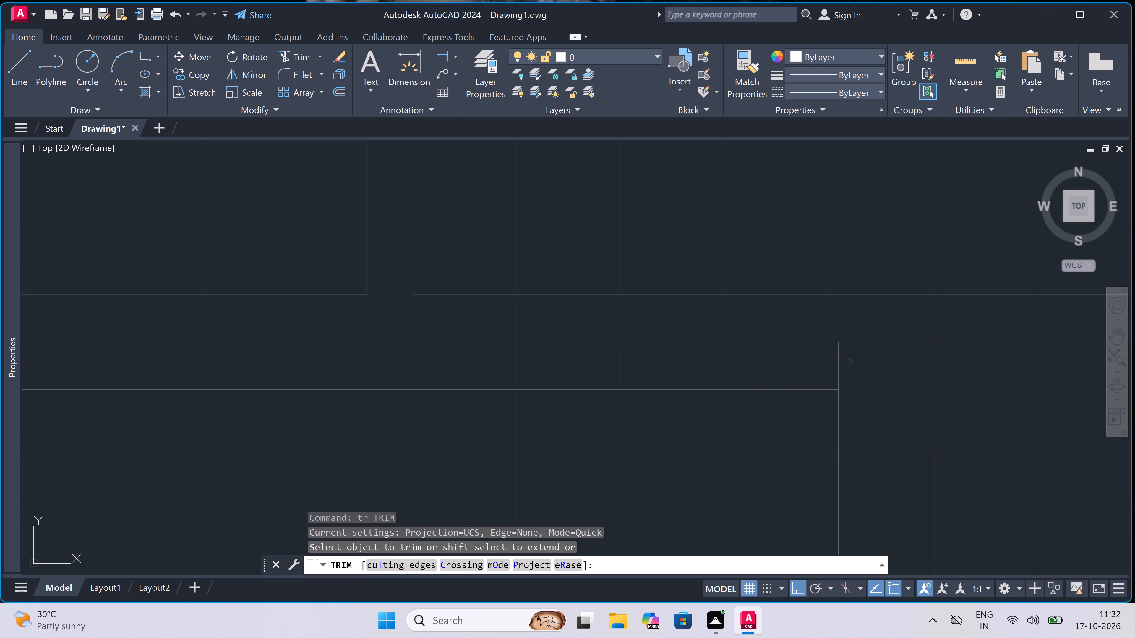
triple_click(849, 362)
double_click(806, 364)
scroll(737, 342, down, 5)
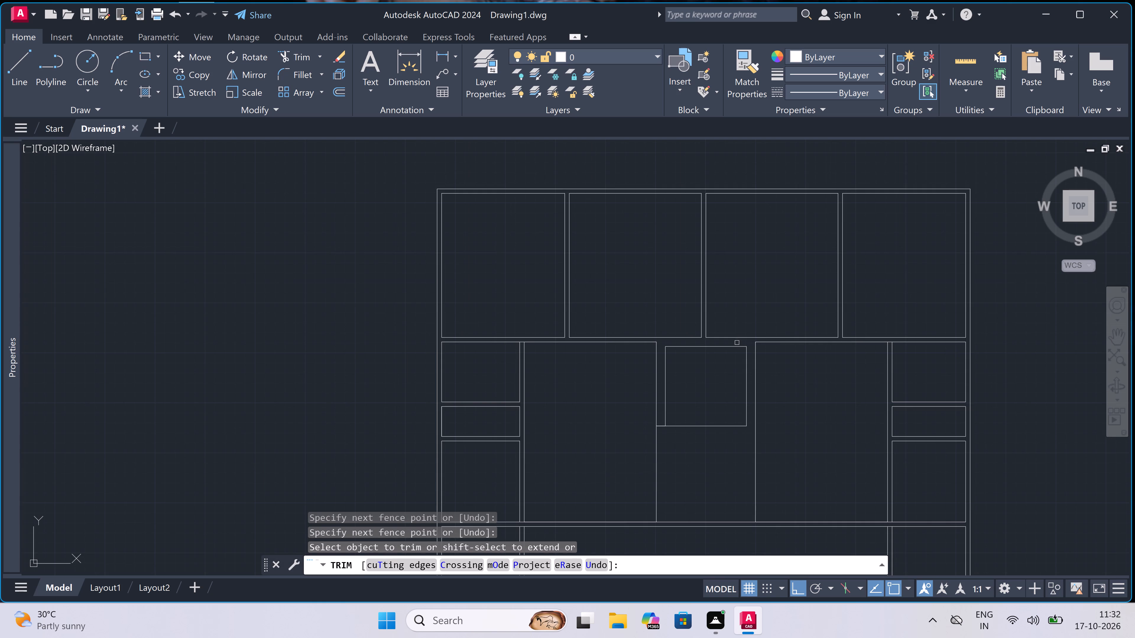
scroll(650, 434, up, 2)
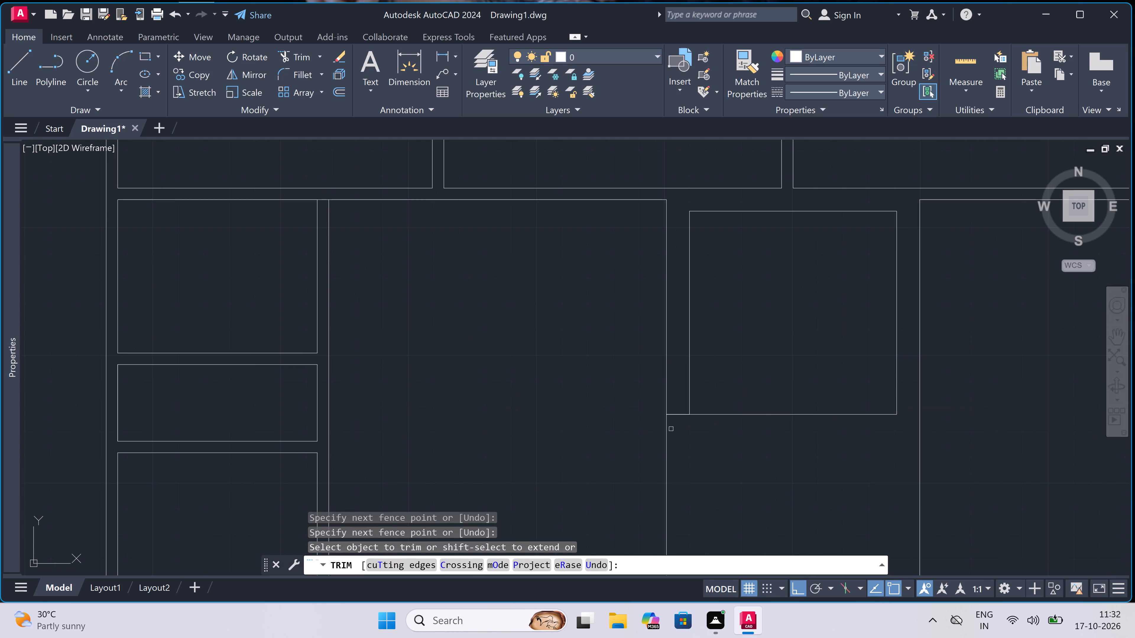
scroll(681, 421, up, 2)
click(682, 421)
double_click(683, 373)
scroll(683, 373, down, 4)
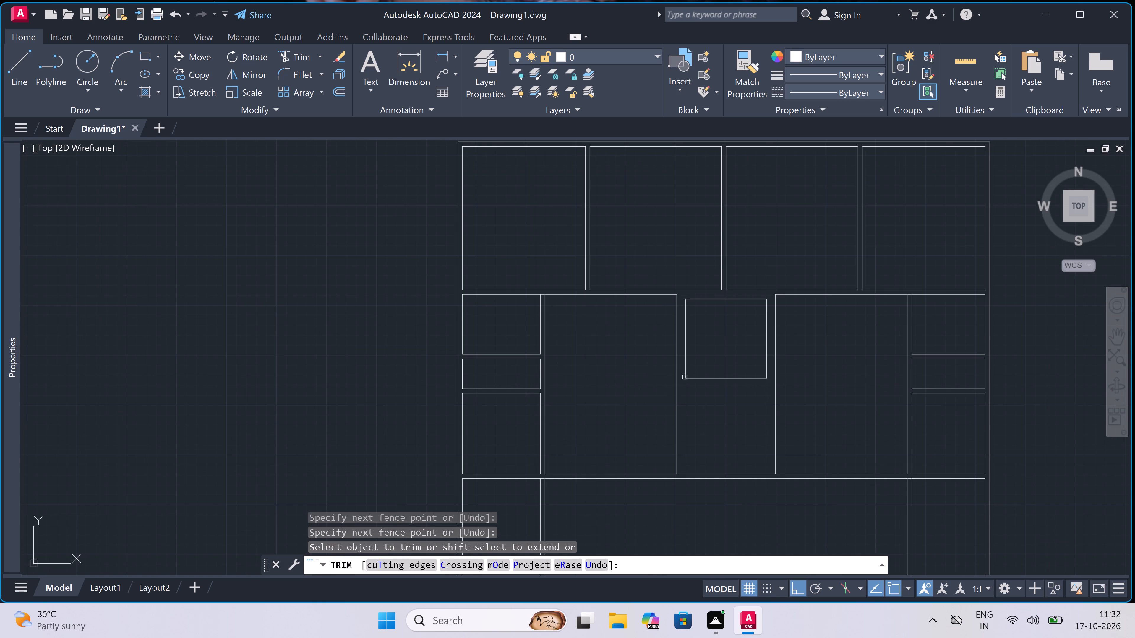
scroll(723, 388, up, 2)
key(Escape)
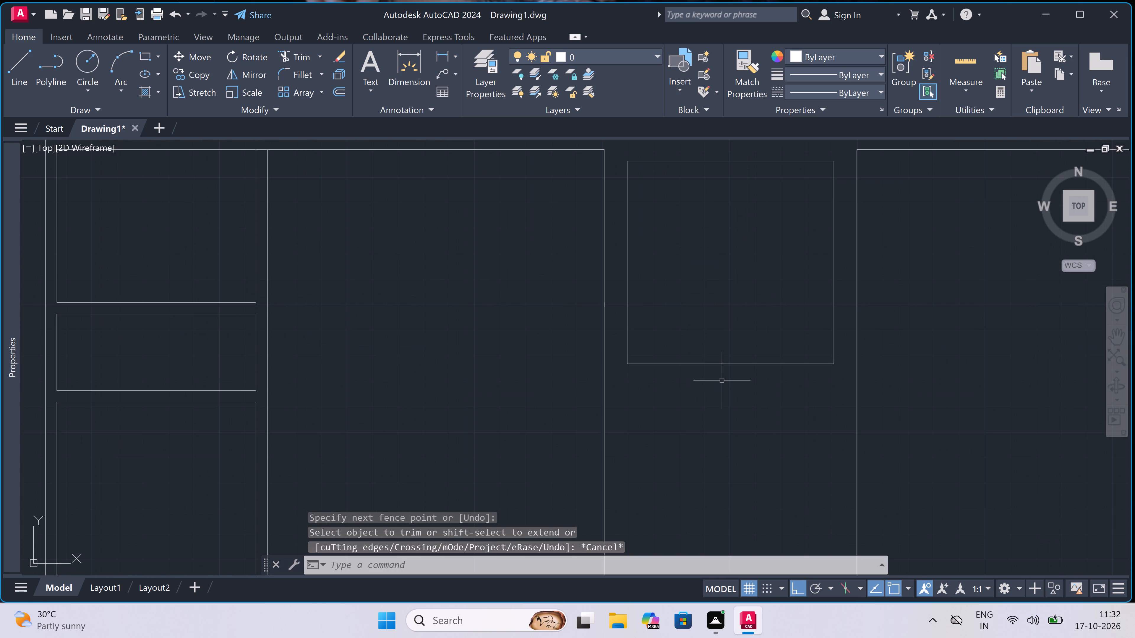
Draw a line on the left central vertical from the inner box's bottom level 9" down, then across to the right central vertical.
key(l)
key(space)
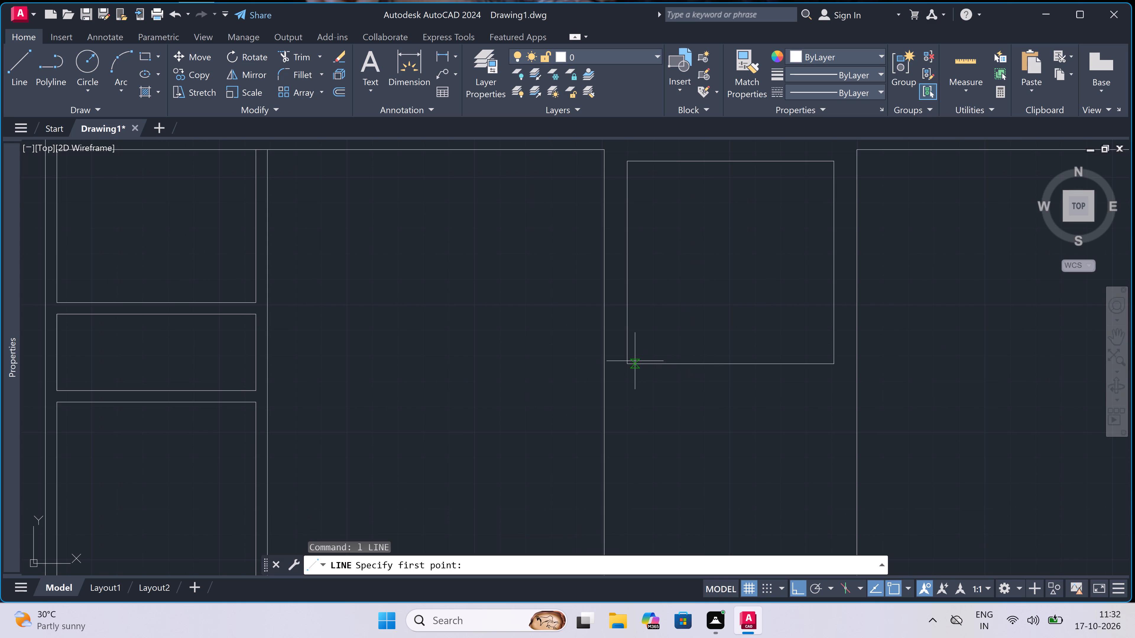
click(607, 363)
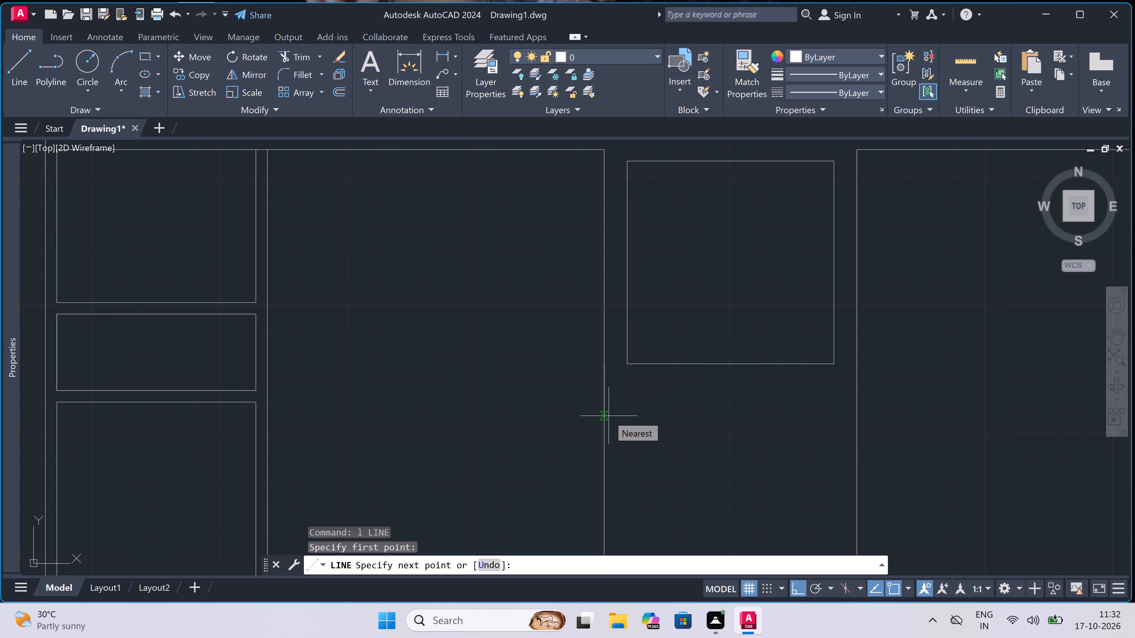
key(9)
text(")
key(space)
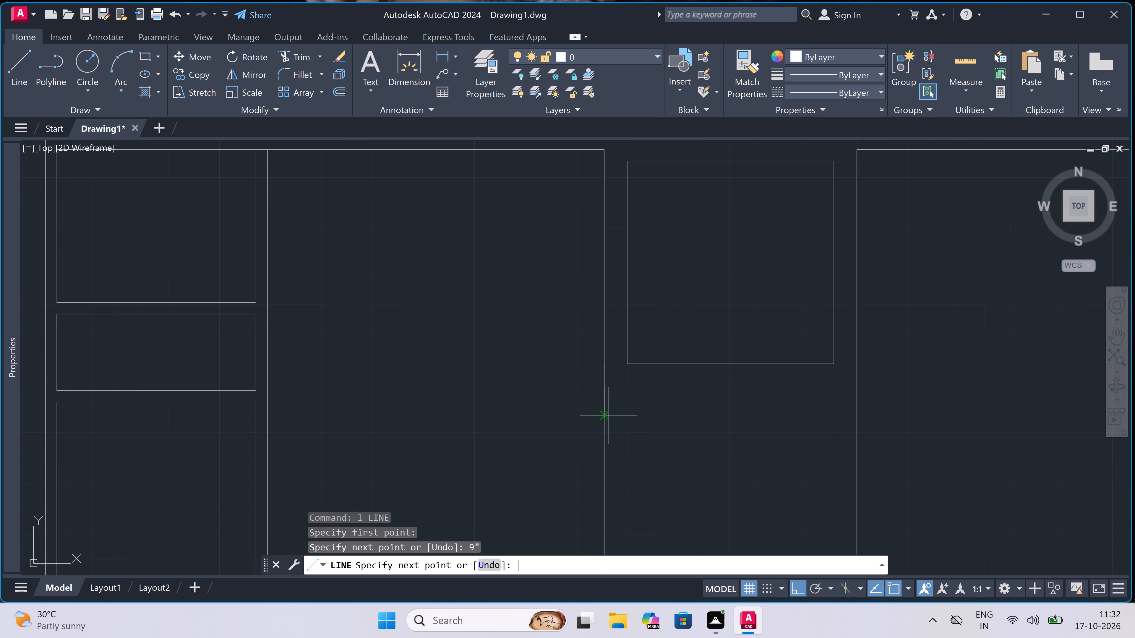
click(855, 388)
key(Escape)
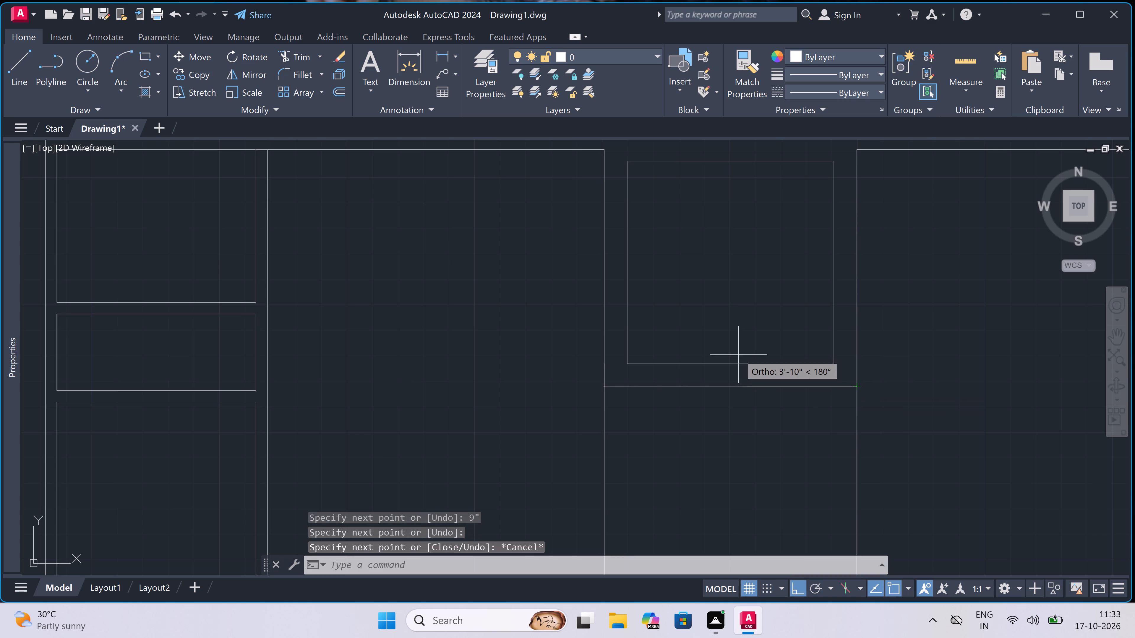
Draw a line from the new horizontal line's left end 4.5" right, then down to the fourth horizontal wall.
scroll(738, 353, down, 4)
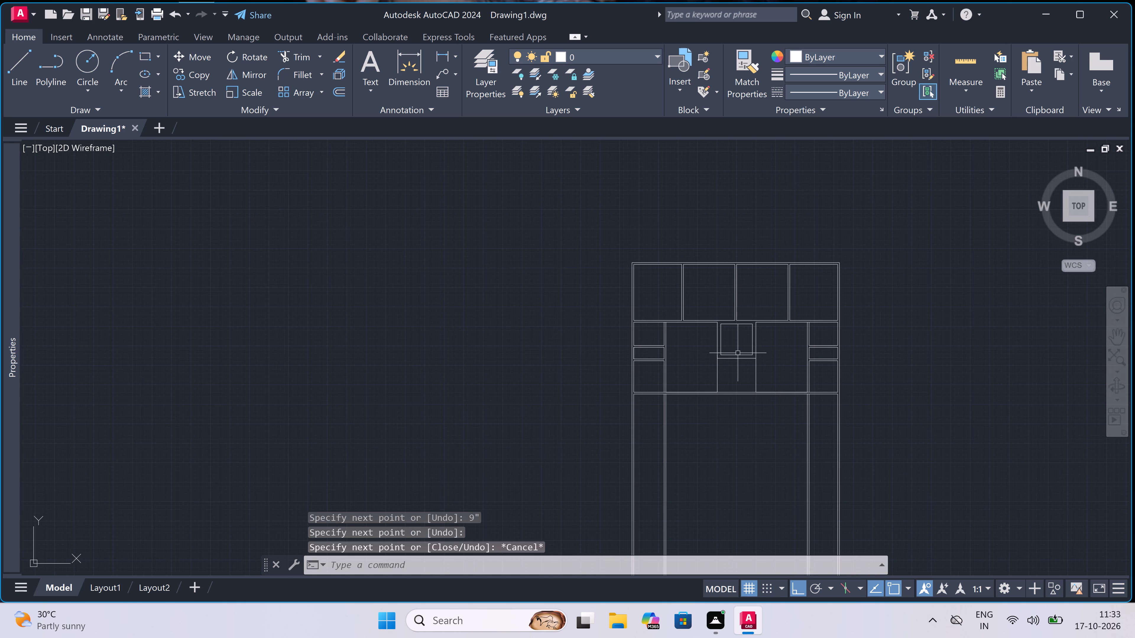
scroll(738, 353, up, 2)
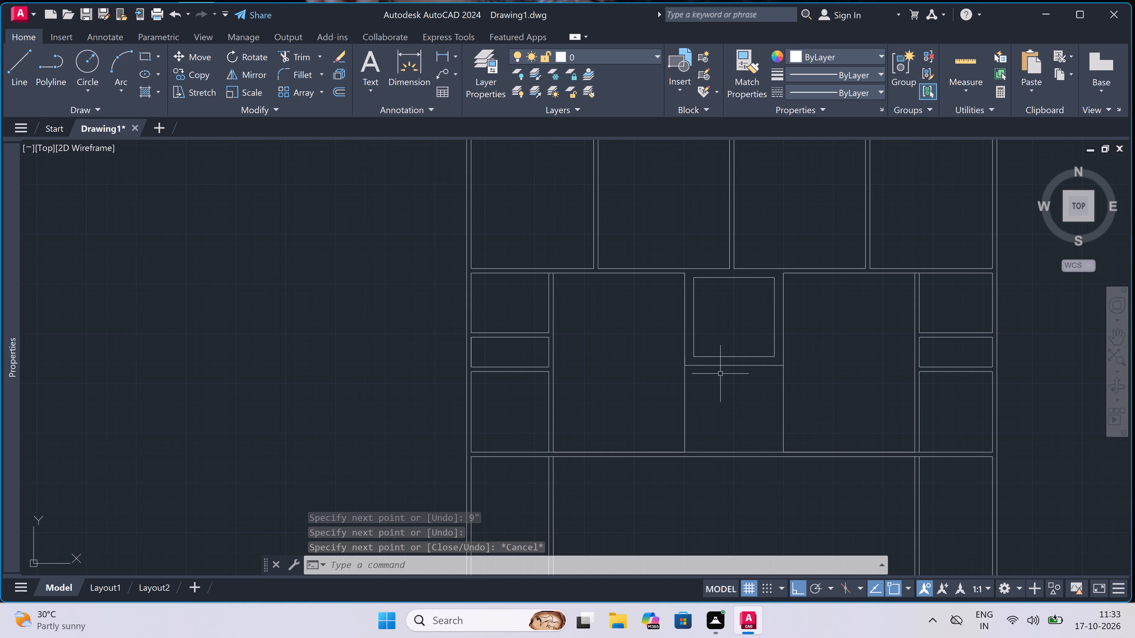
key(space)
scroll(678, 379, up, 1)
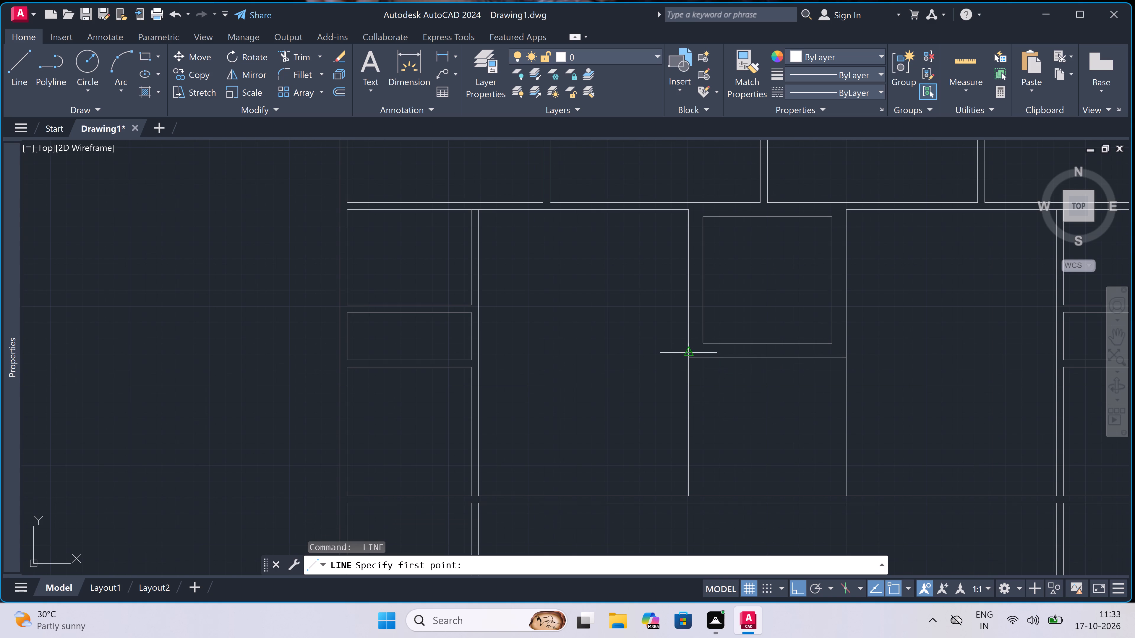
double_click(687, 356)
text(4.5")
key(space)
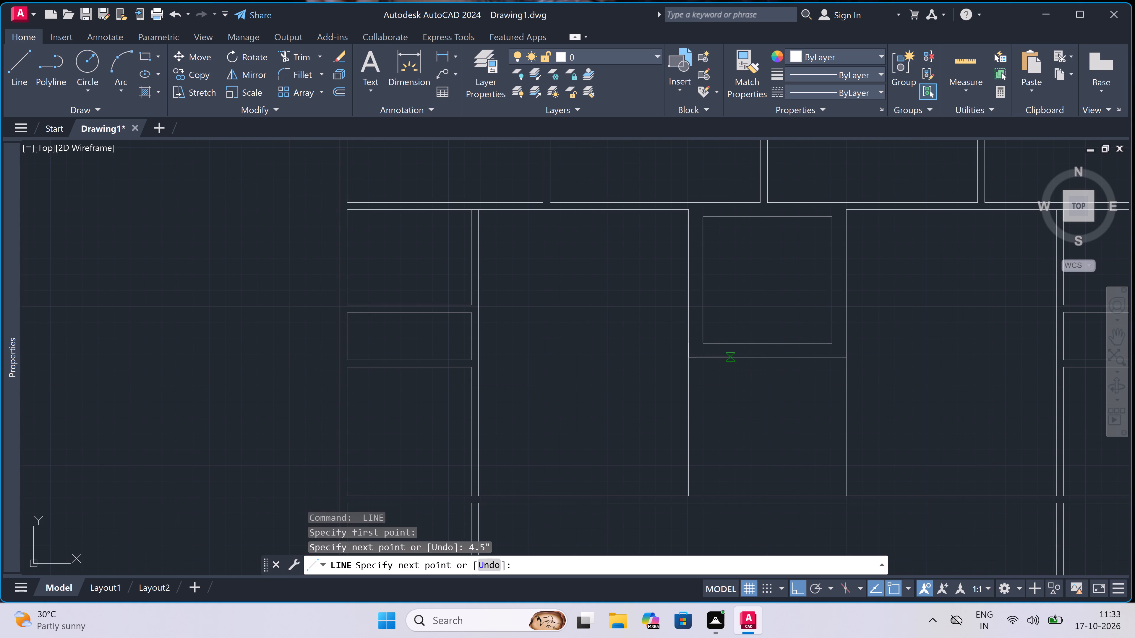
scroll(688, 490, up, 3)
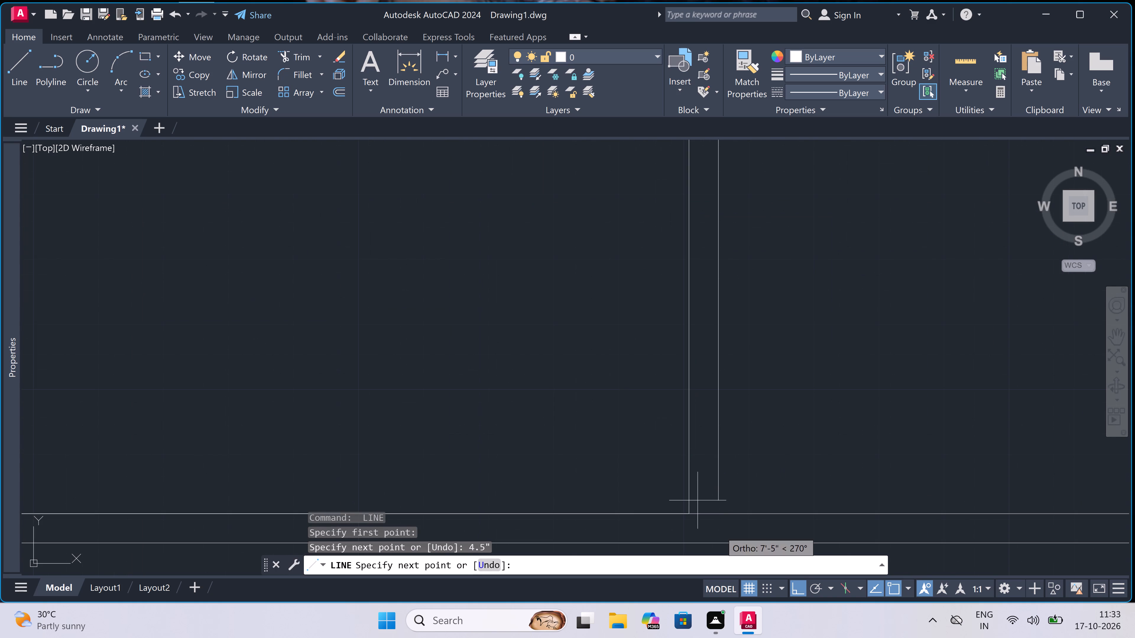
double_click(718, 517)
key(Escape)
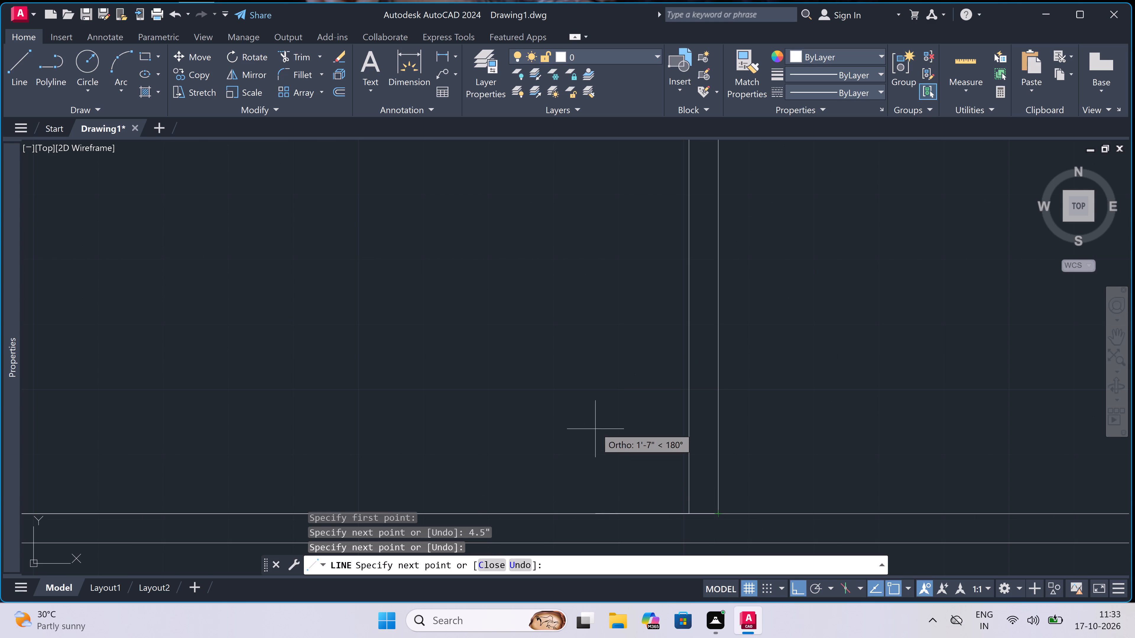
Draw a line from the new horizontal line's right end 4.5" left, then down to the fourth horizontal wall.
scroll(595, 427, down, 3)
key(space)
scroll(770, 306, up, 3)
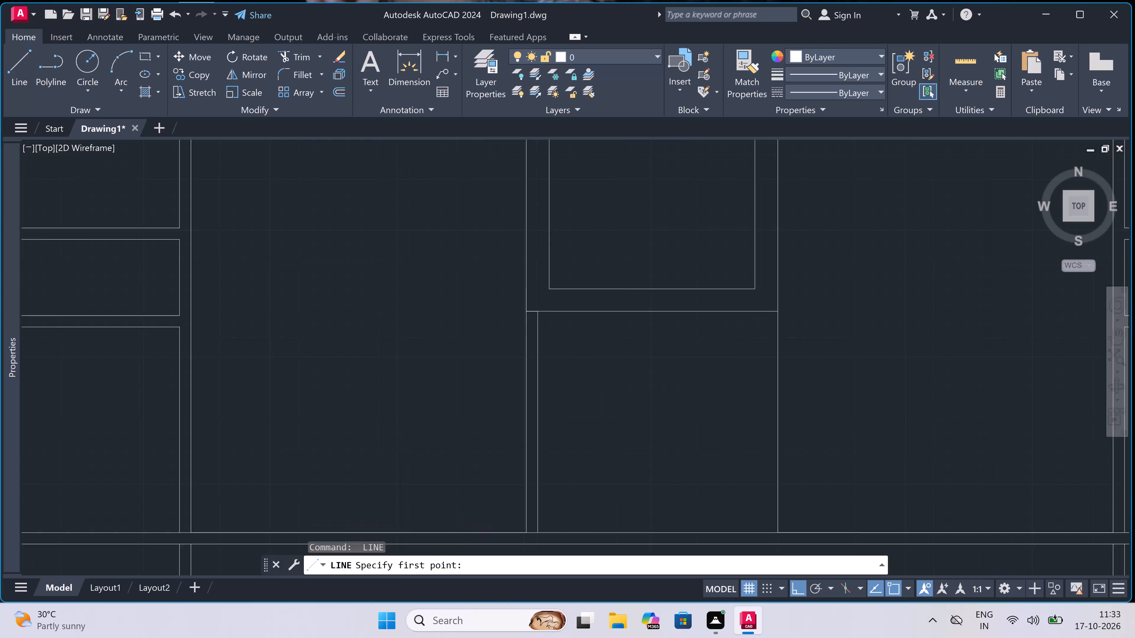
double_click(792, 320)
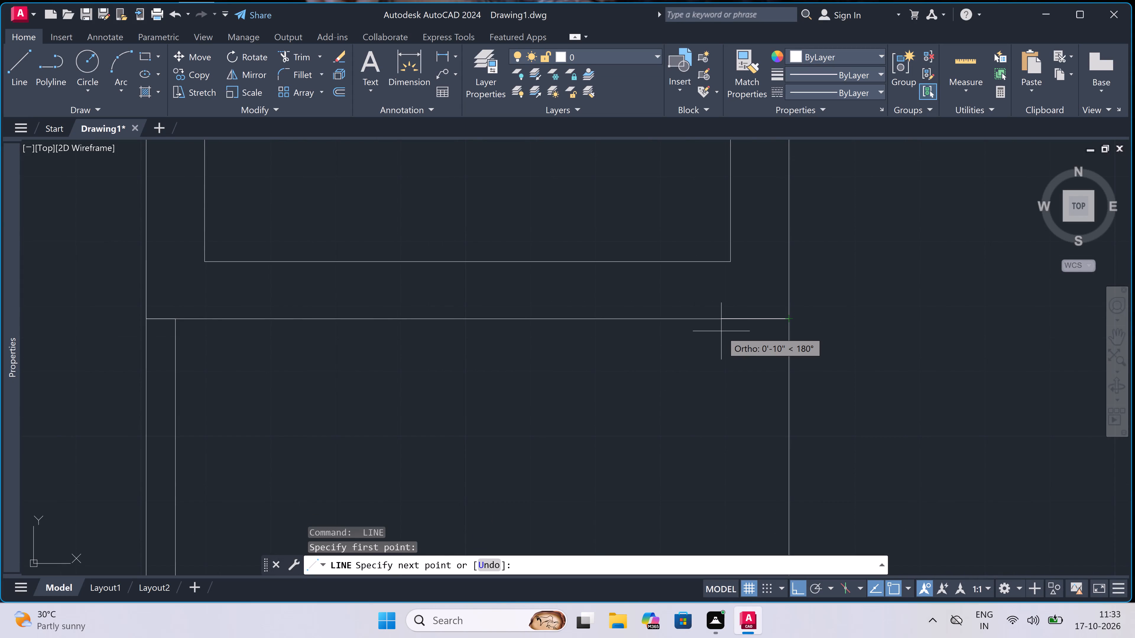
text(4.5")
key(space)
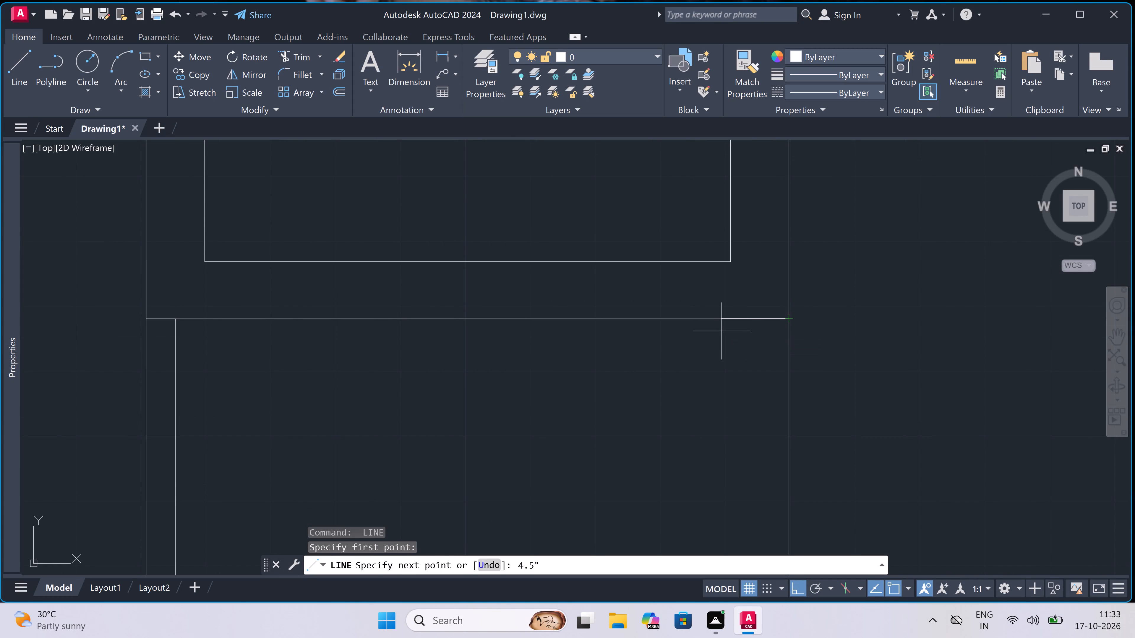
scroll(717, 336, down, 2)
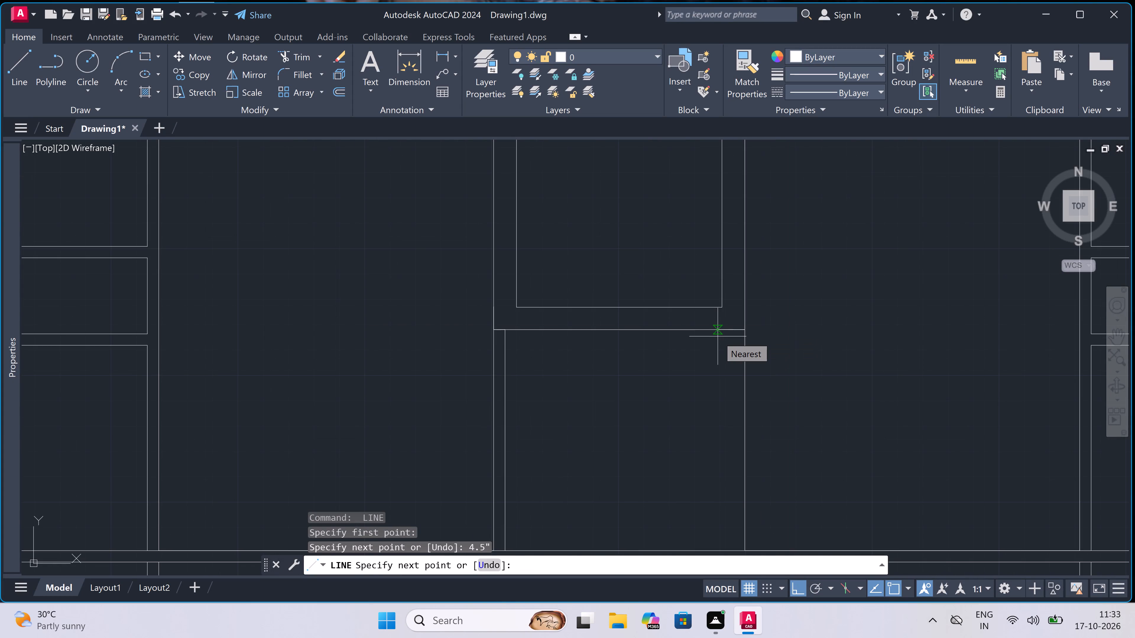
scroll(718, 336, down, 2)
scroll(722, 428, up, 4)
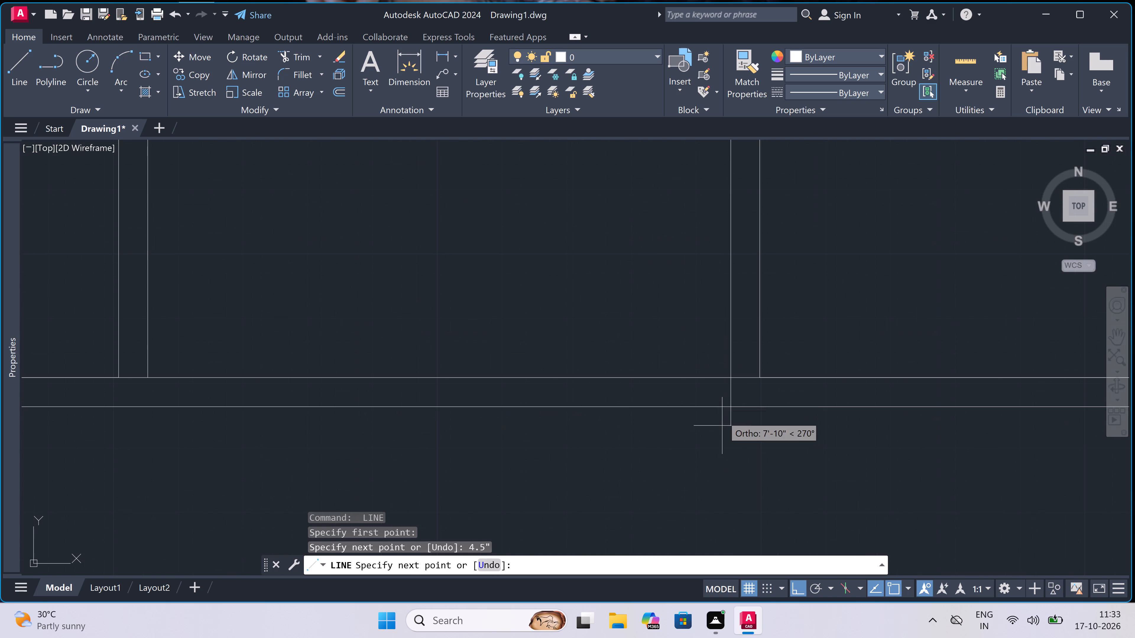
click(733, 379)
key(Escape)
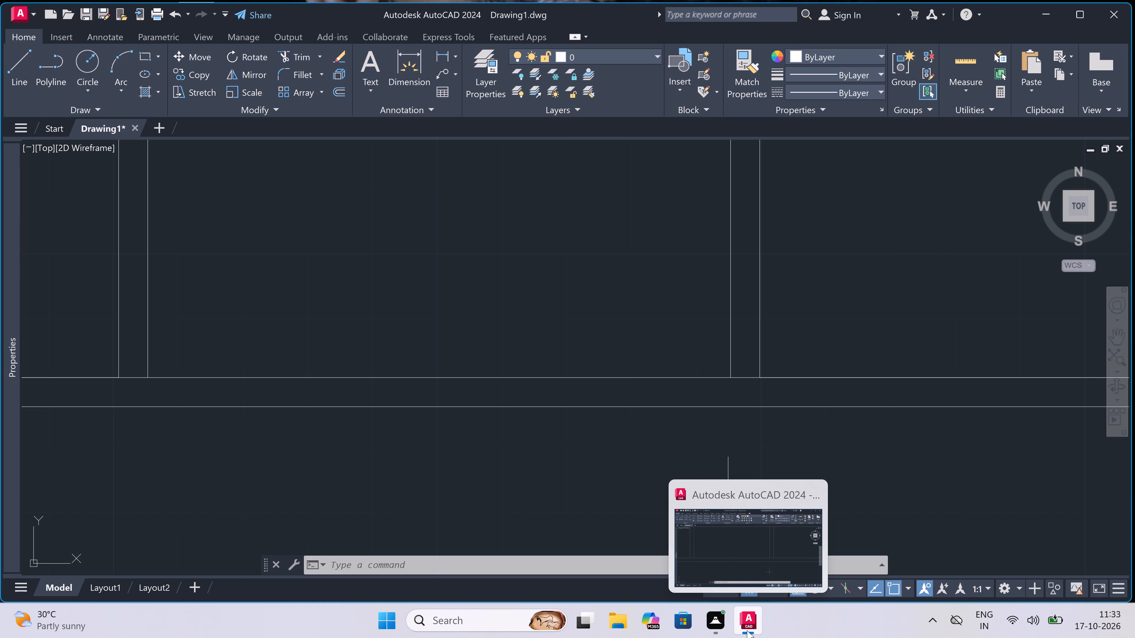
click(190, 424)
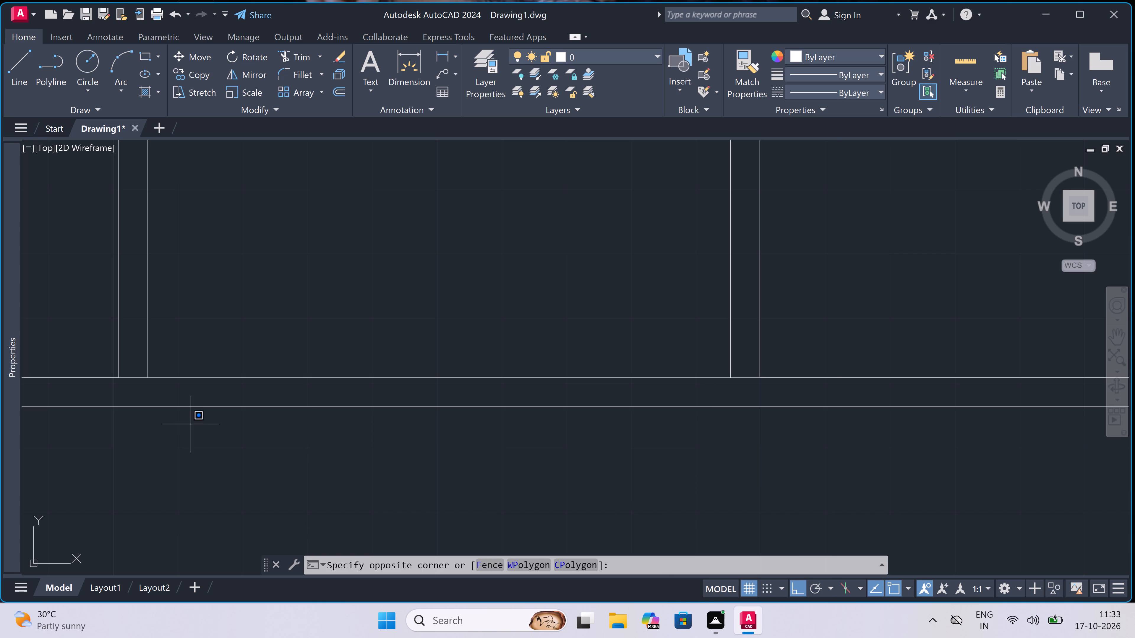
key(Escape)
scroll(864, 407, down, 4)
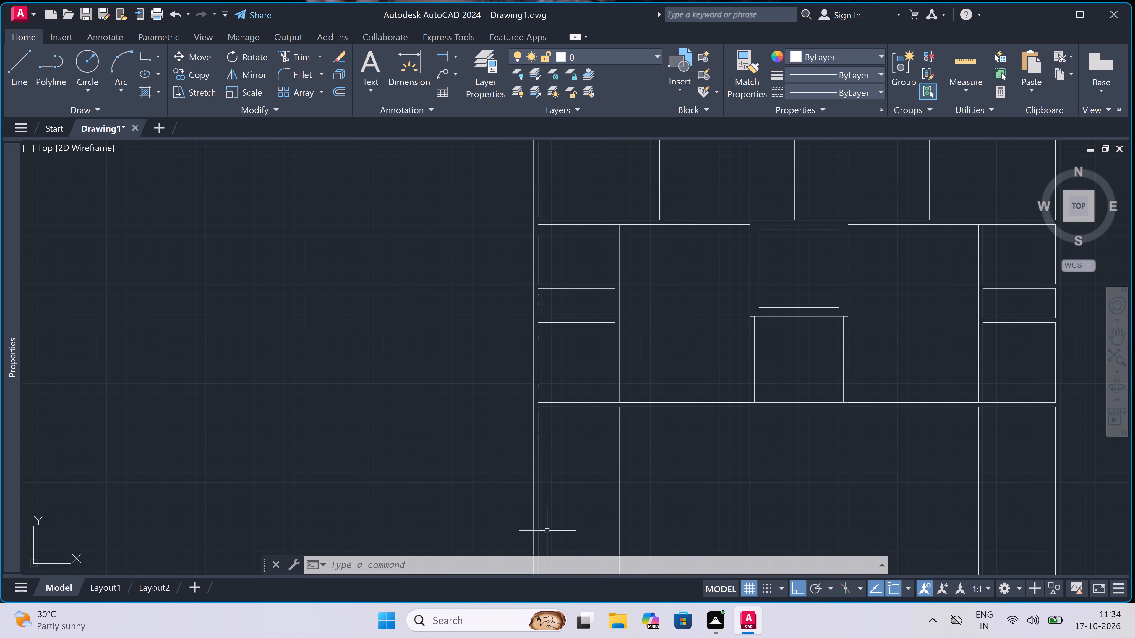
Offset the lower line of the fourth horizontal wall 7' downward.
scroll(464, 424, down, 3)
scroll(491, 432, up, 3)
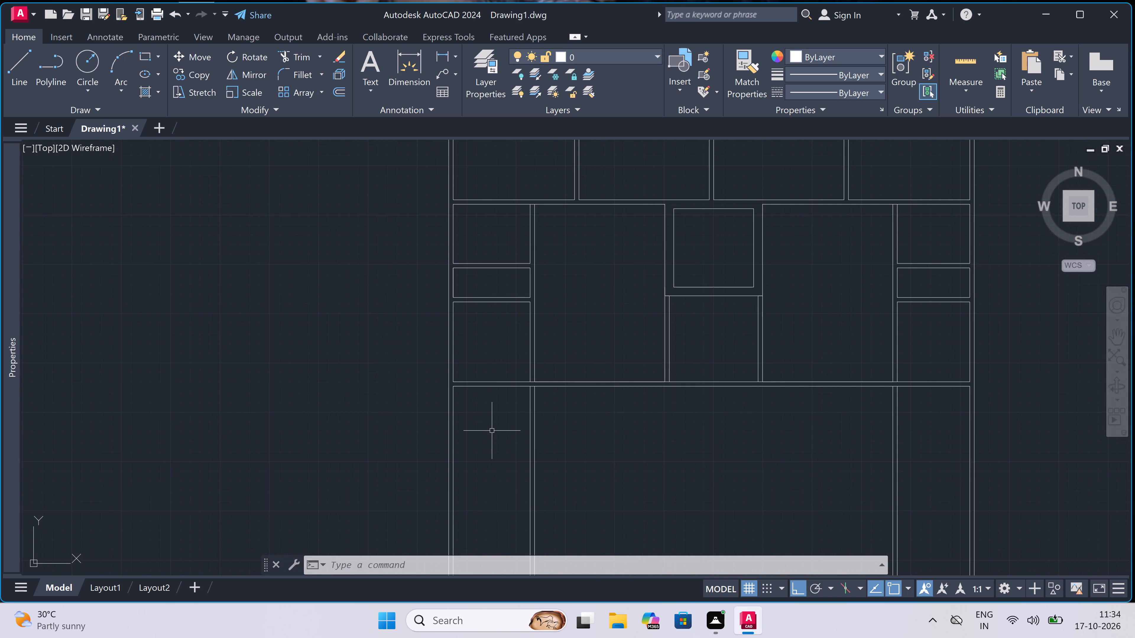
scroll(492, 431, down, 1)
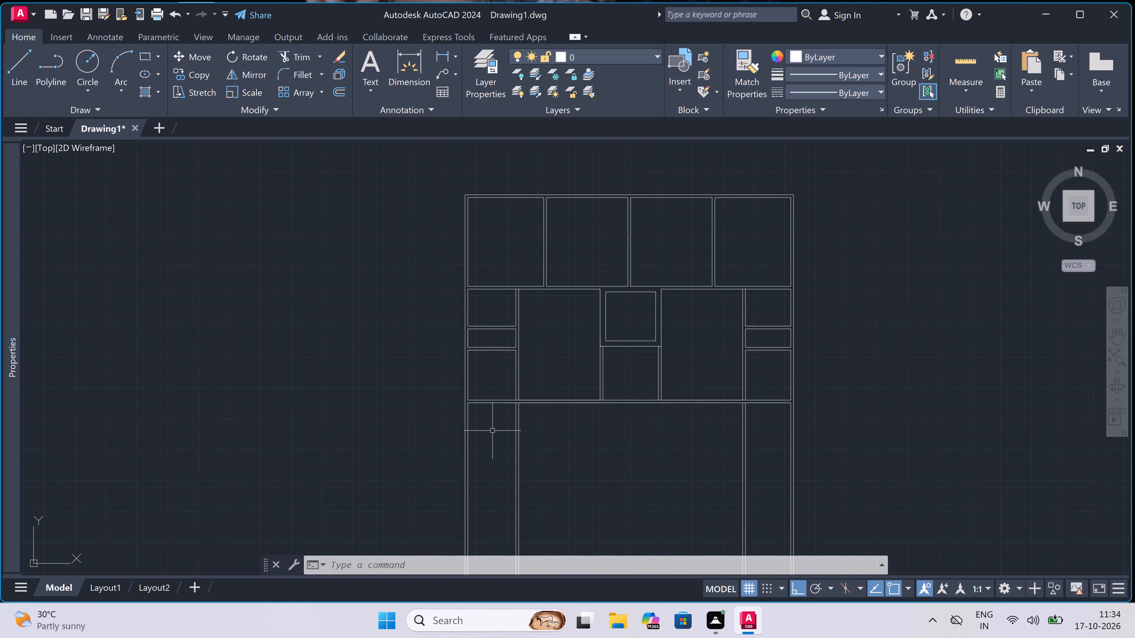
scroll(492, 431, up, 1)
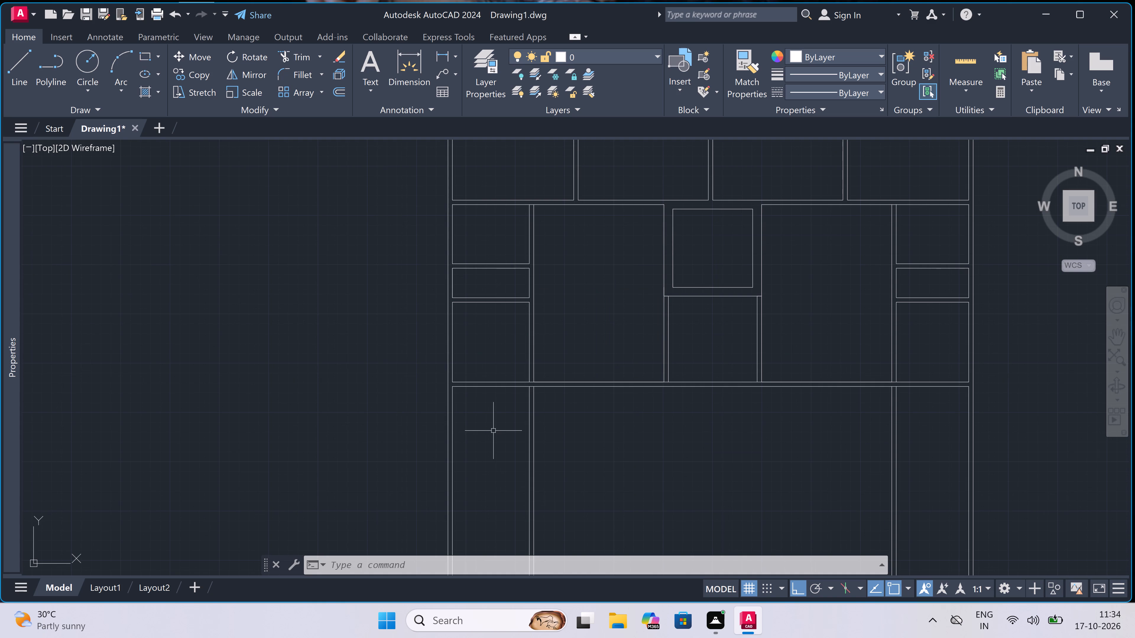
scroll(497, 429, up, 2)
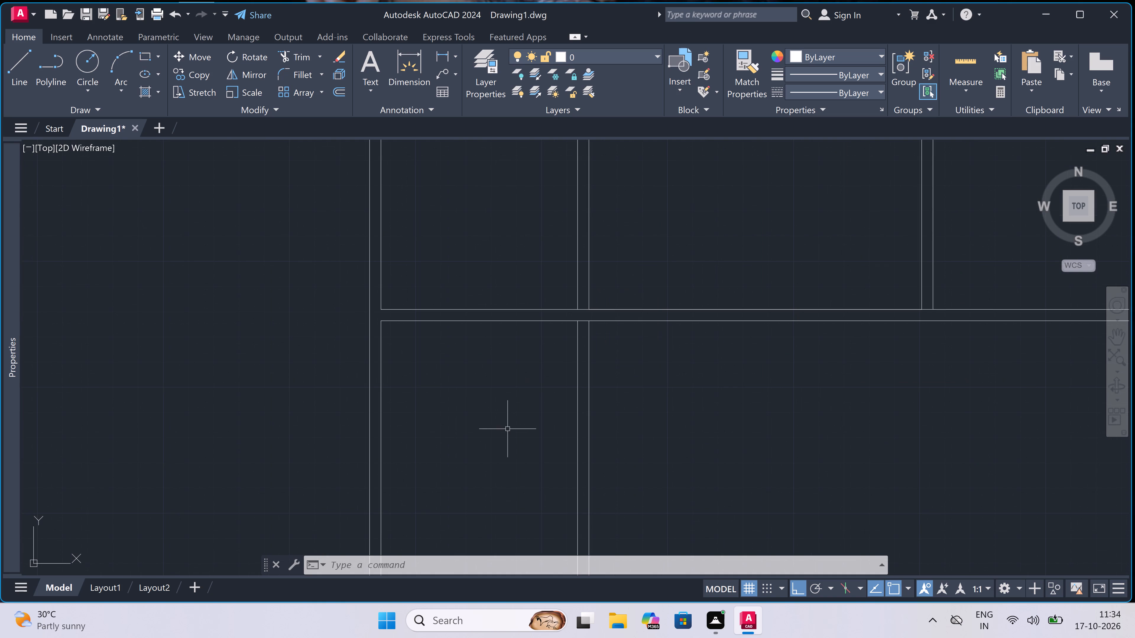
text(o)
key(space)
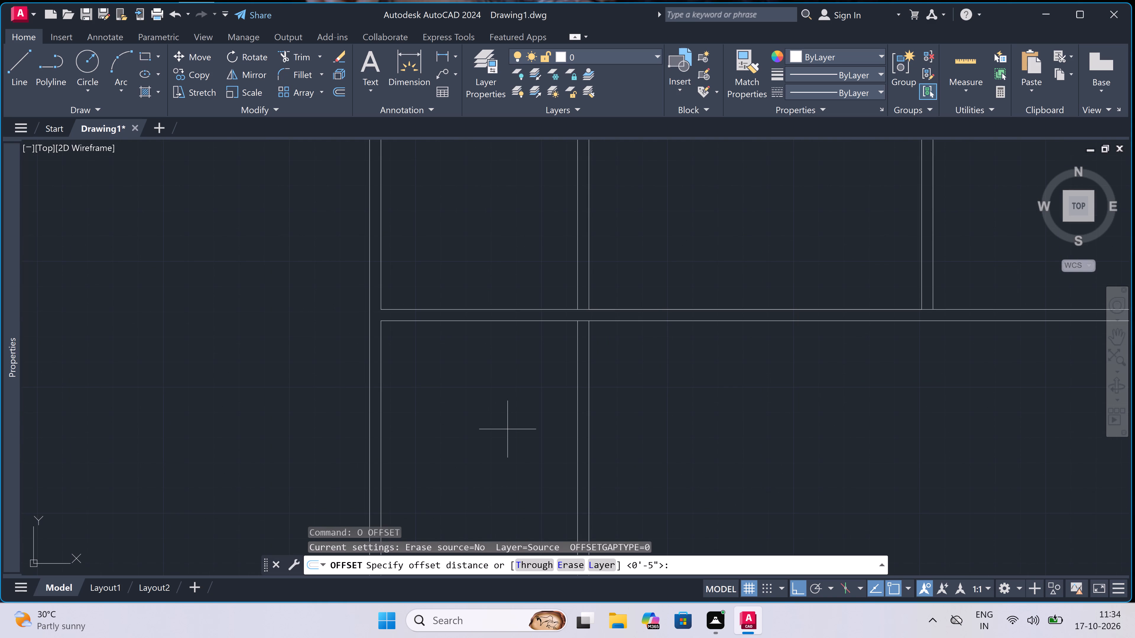
double_click(513, 317)
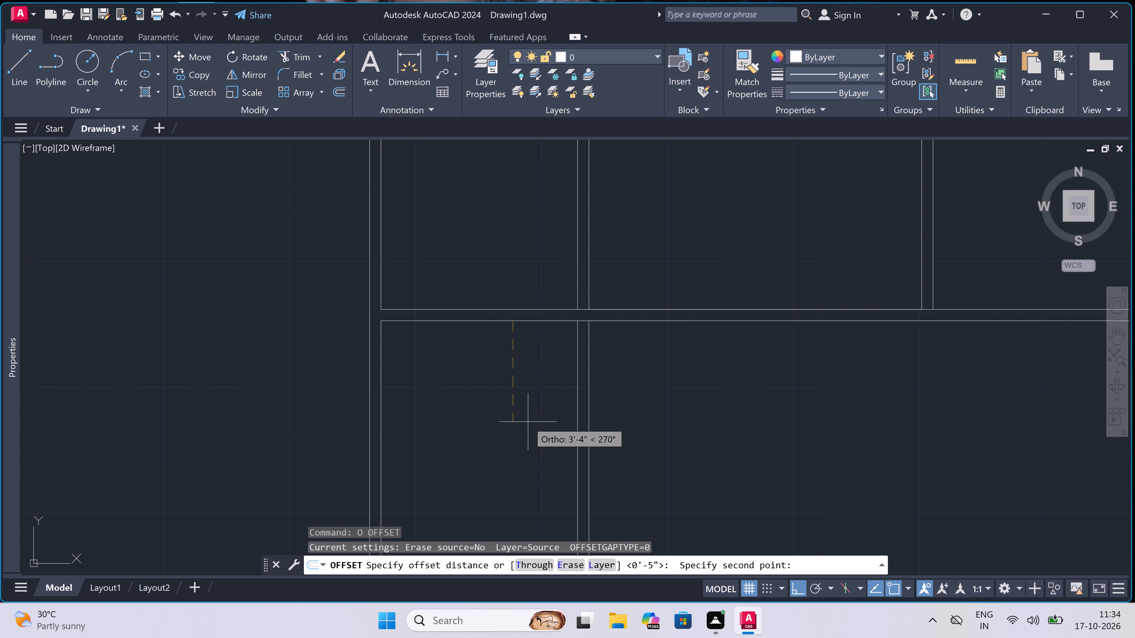
text(7')
key(space)
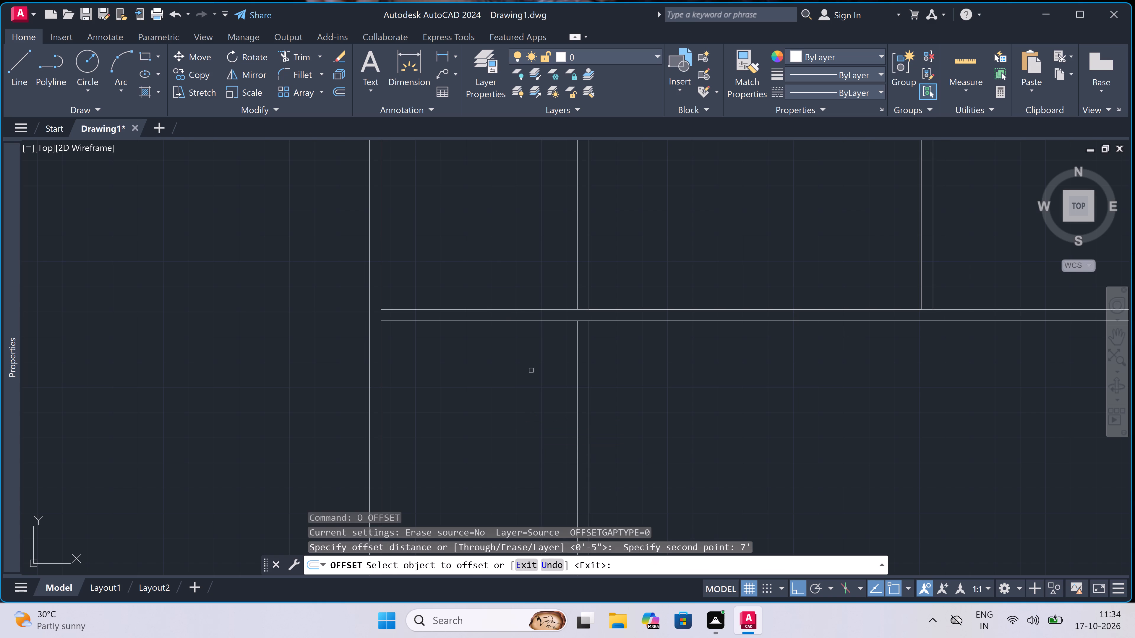
click(517, 322)
triple_click(513, 369)
scroll(513, 368, down, 4)
scroll(527, 377, up, 3)
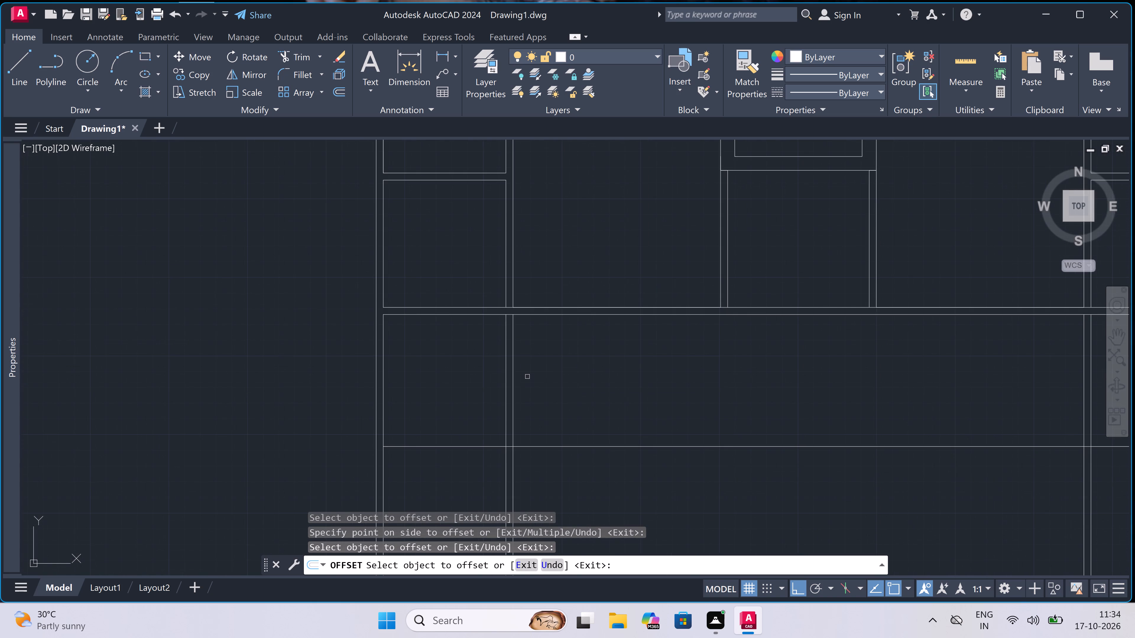
key(Escape)
Offset the new horizontal line 4.5" downward to form the fifth horizontal wall.
key(space)
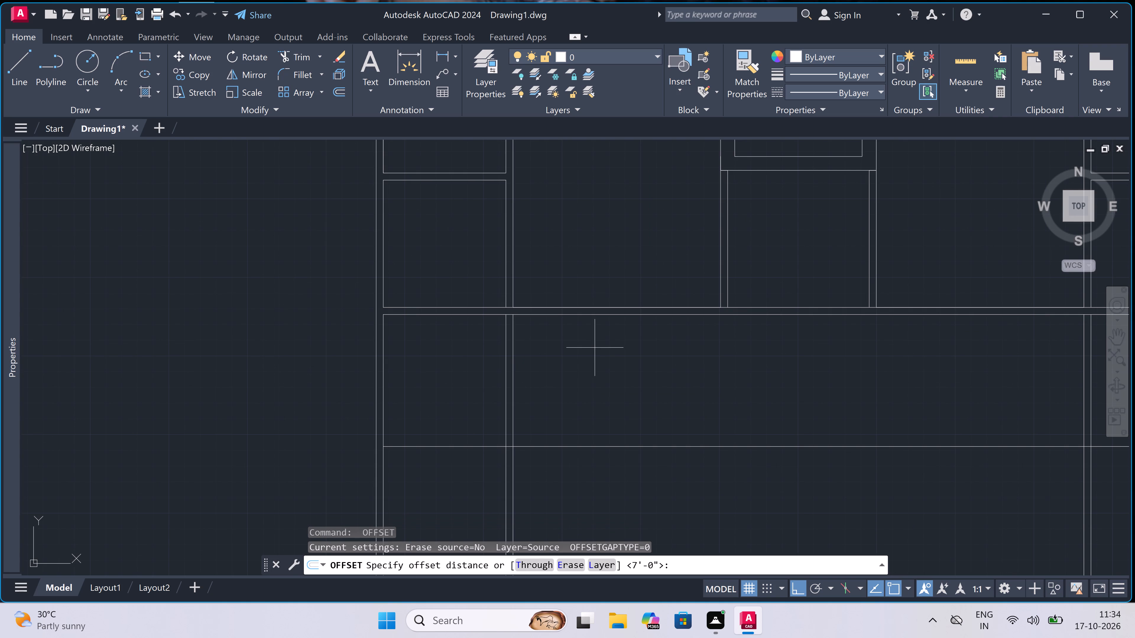
scroll(596, 347, down, 4)
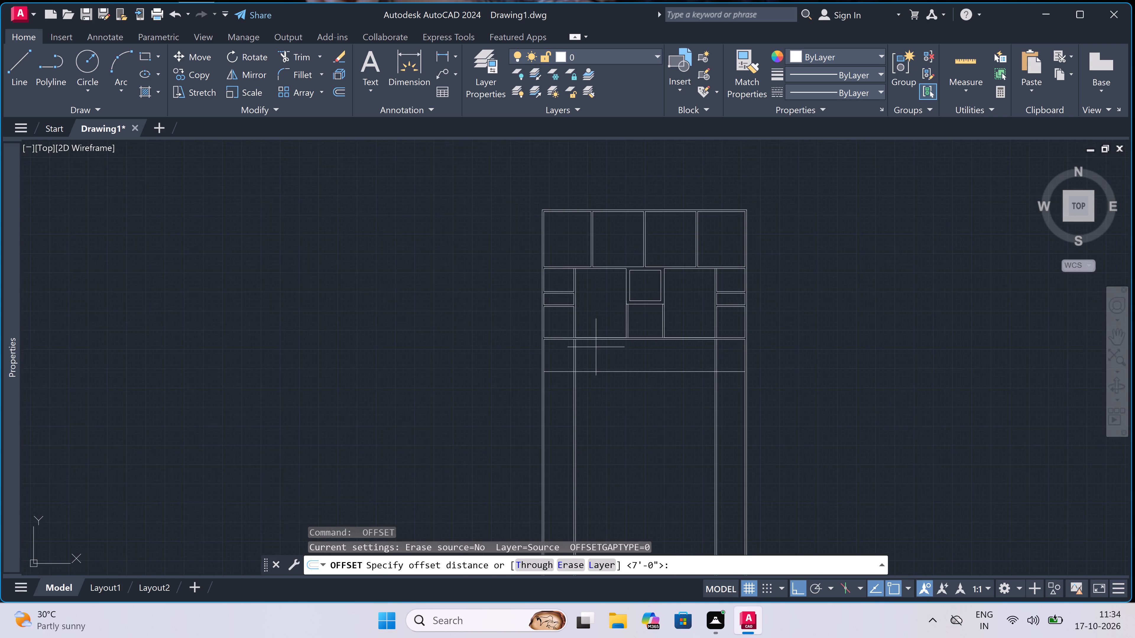
scroll(630, 398, up, 2)
scroll(598, 299, up, 2)
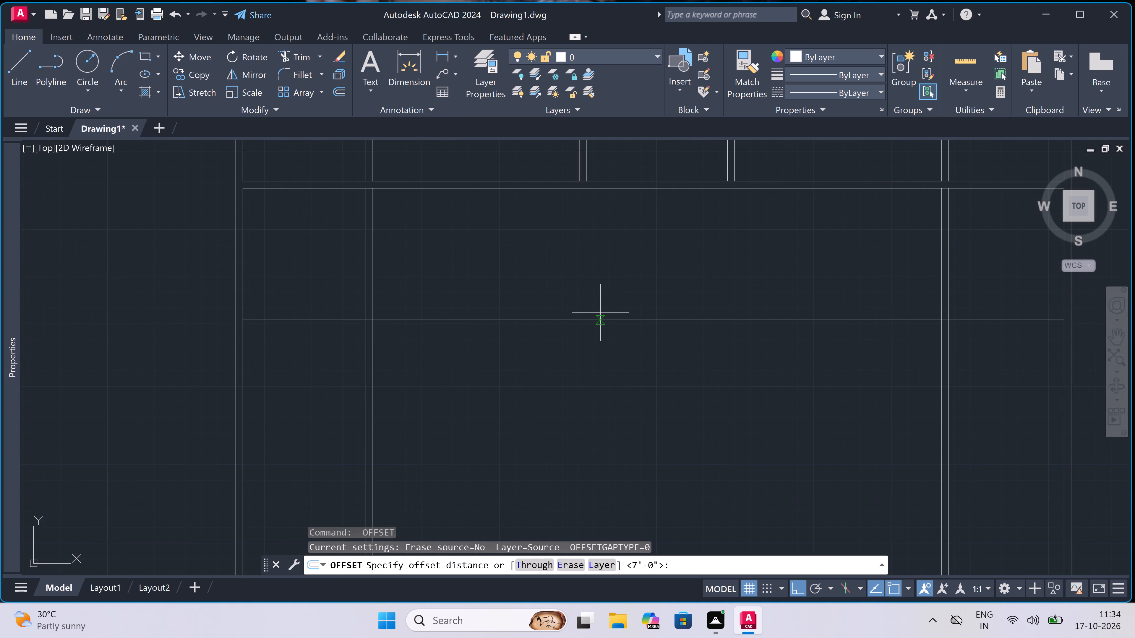
click(602, 320)
text(4.5)
text(")
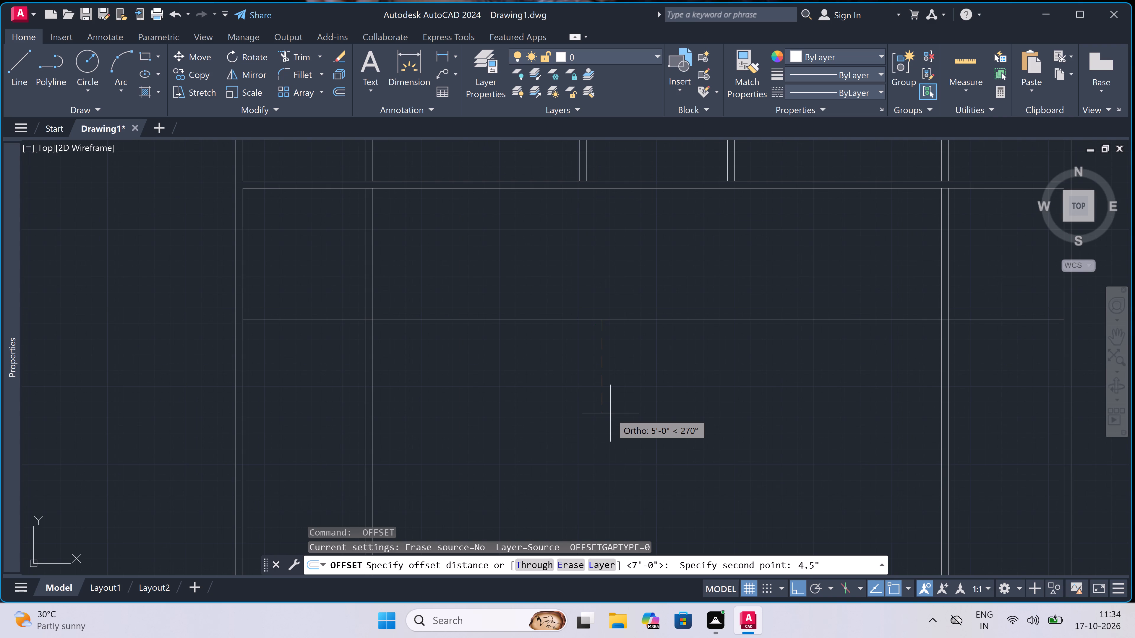
key(space)
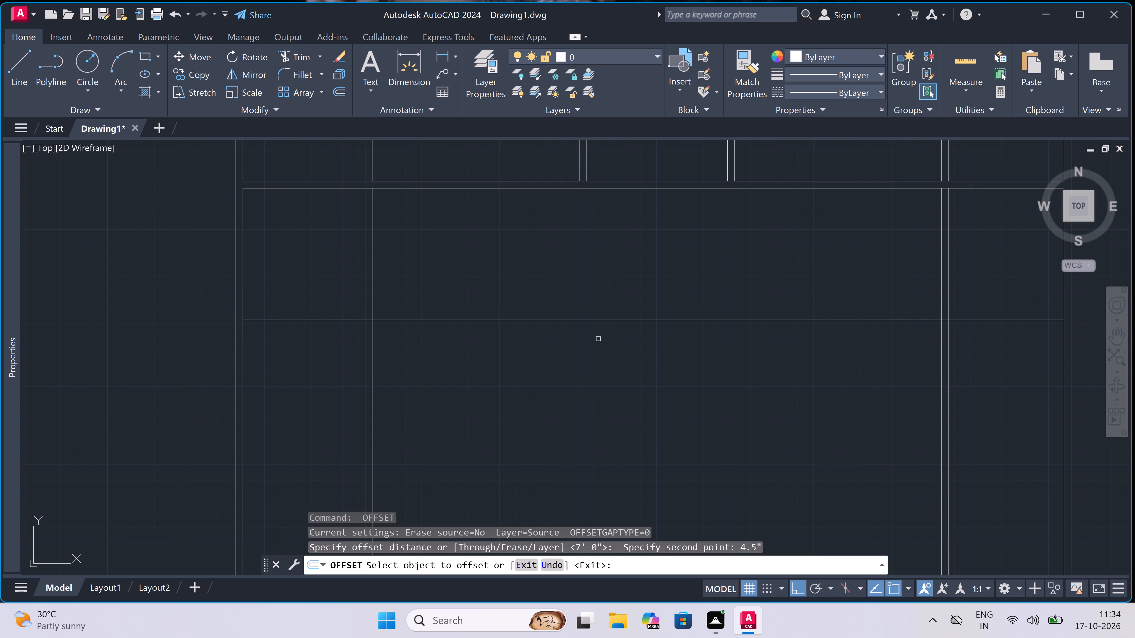
click(597, 320)
double_click(600, 362)
key(Escape)
Offset the lower line of the fifth horizontal wall 11' downward.
key(space)
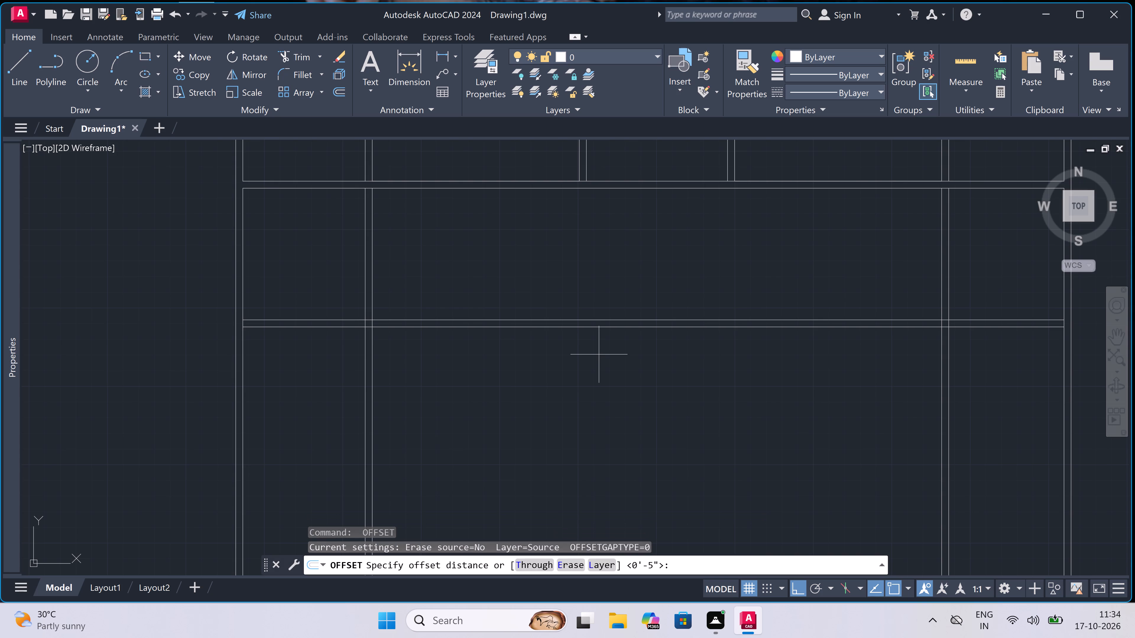
double_click(597, 329)
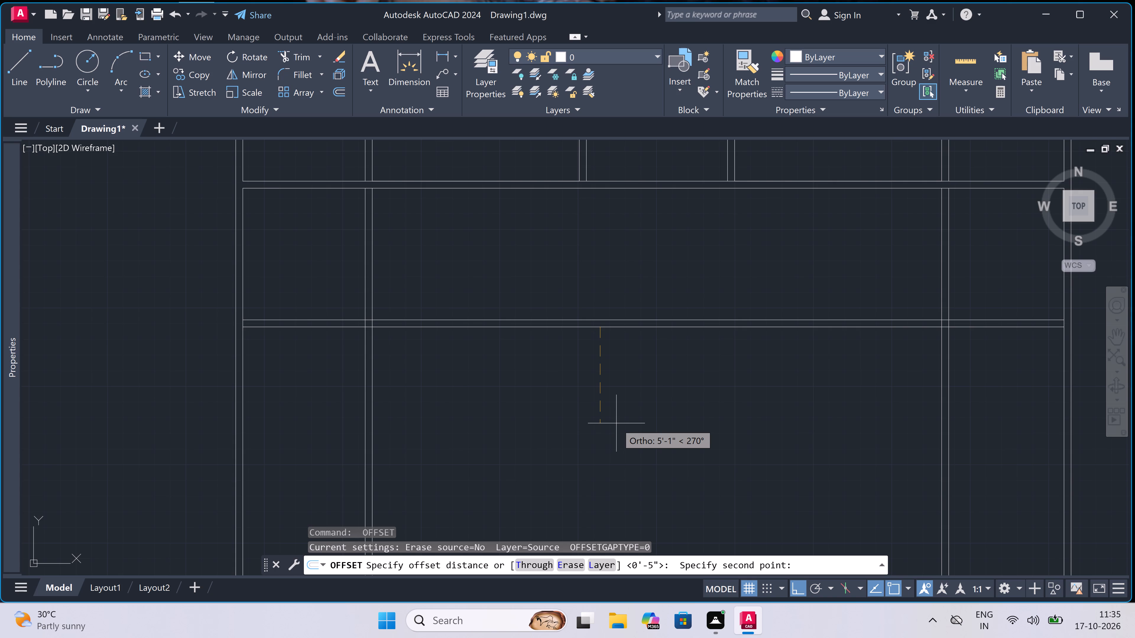
text(11)
text(')
key(space)
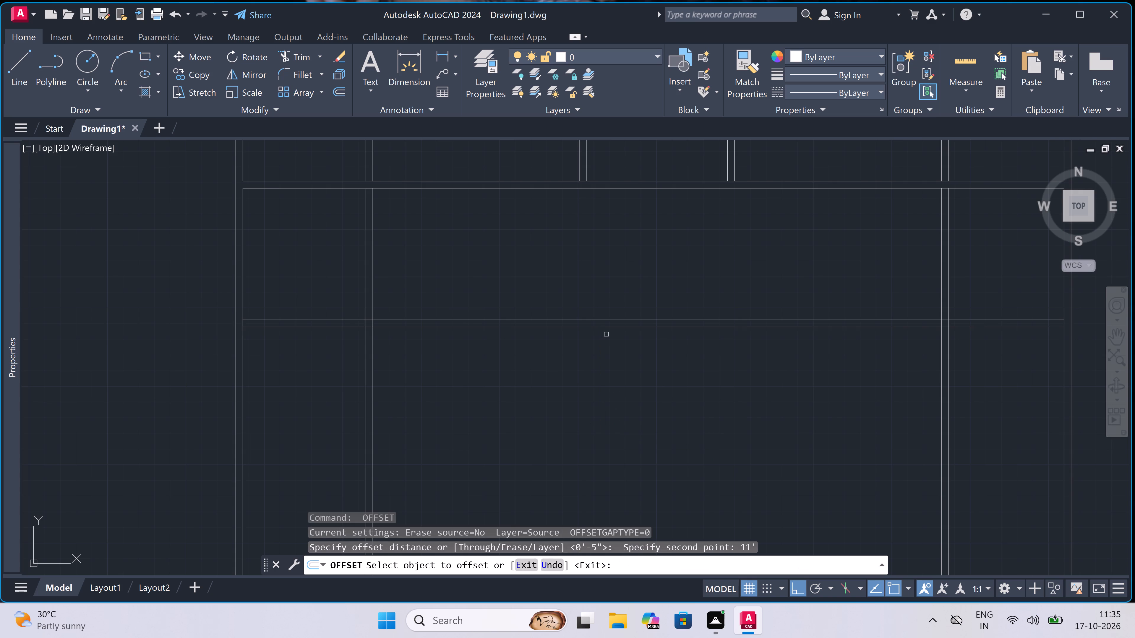
drag(606, 328, 606, 349)
click(606, 366)
scroll(606, 367, down, 4)
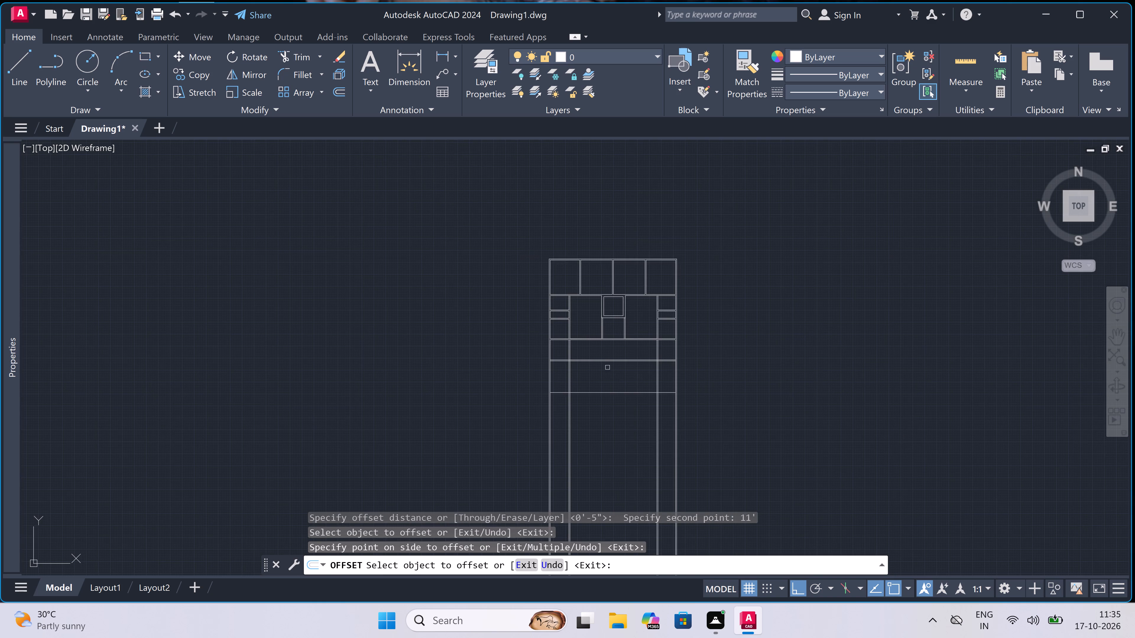
scroll(622, 402, up, 5)
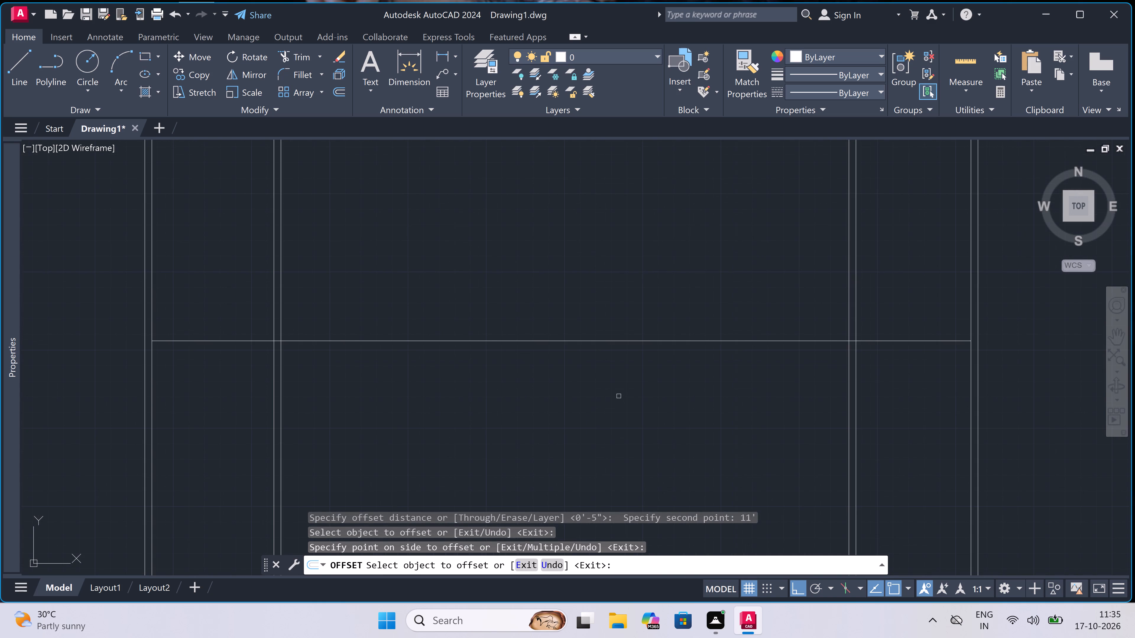
key(Escape)
Offset the line 11' below the fifth wall 4.5" downward to form the sixth horizontal wall.
key(space)
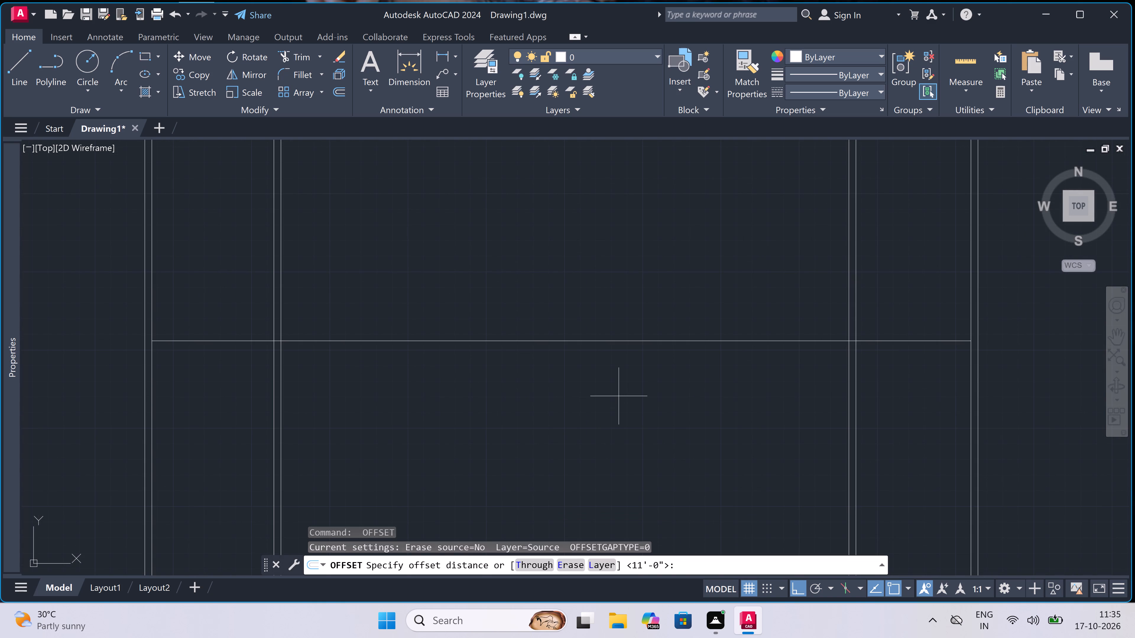
click(500, 341)
text(4.5)
text(")
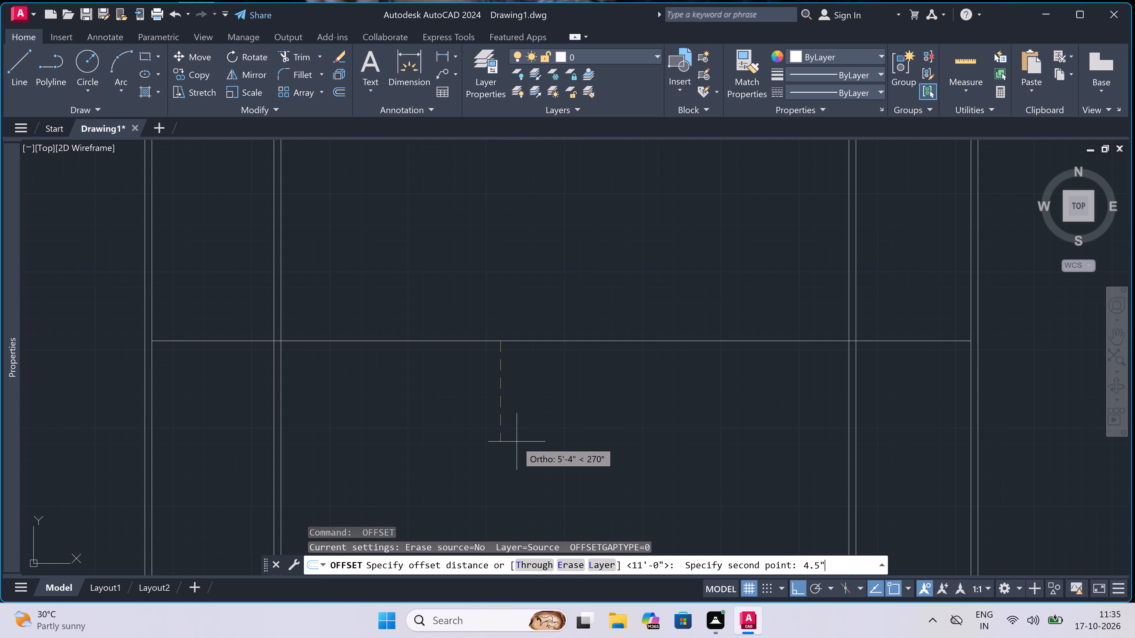
key(space)
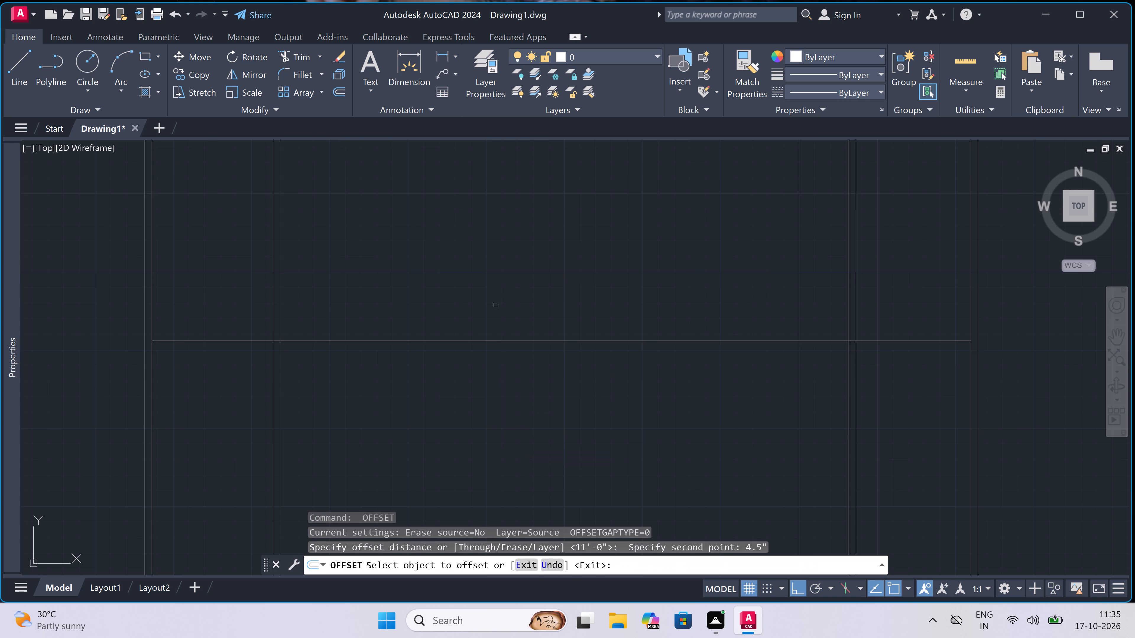
double_click(509, 341)
click(514, 376)
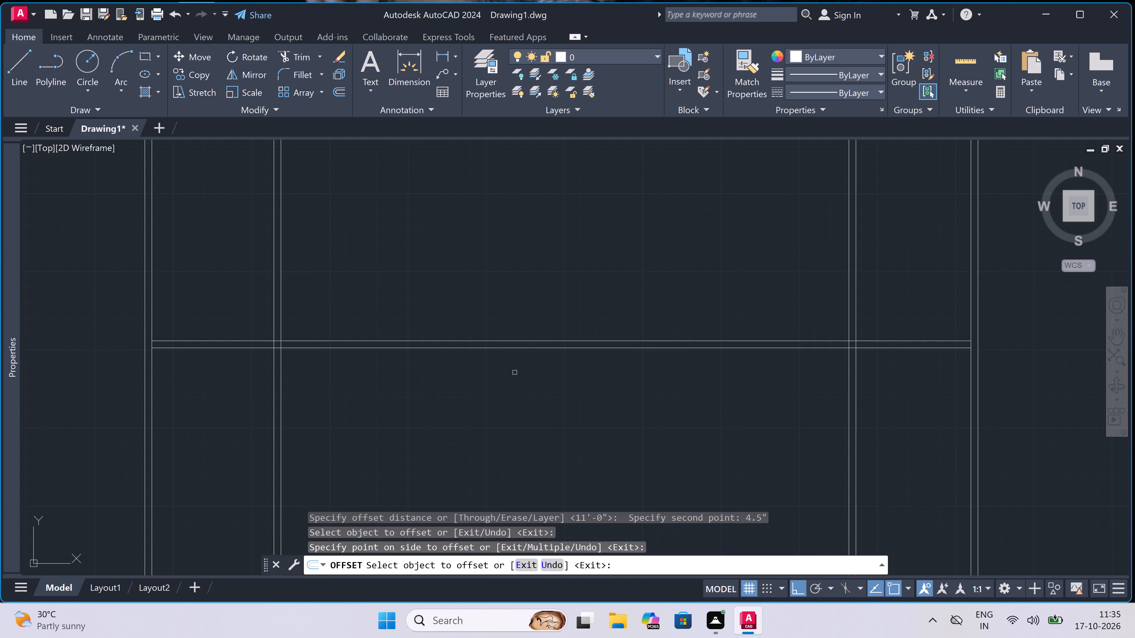
key(Escape)
Offset the lower line of the sixth horizontal wall 5' downward.
key(space)
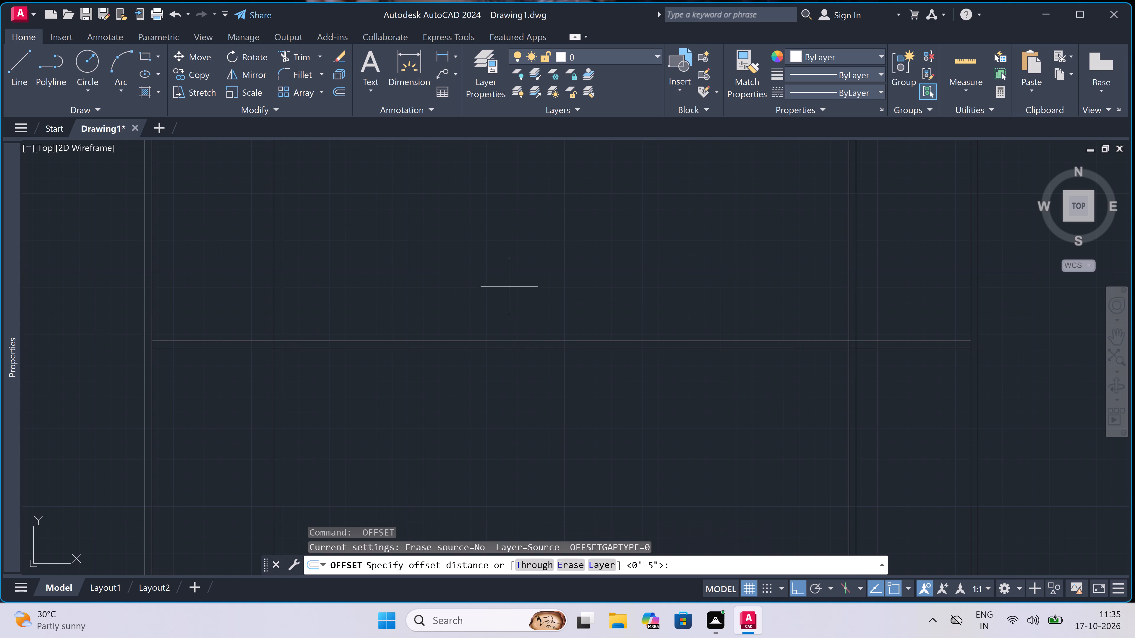
double_click(516, 345)
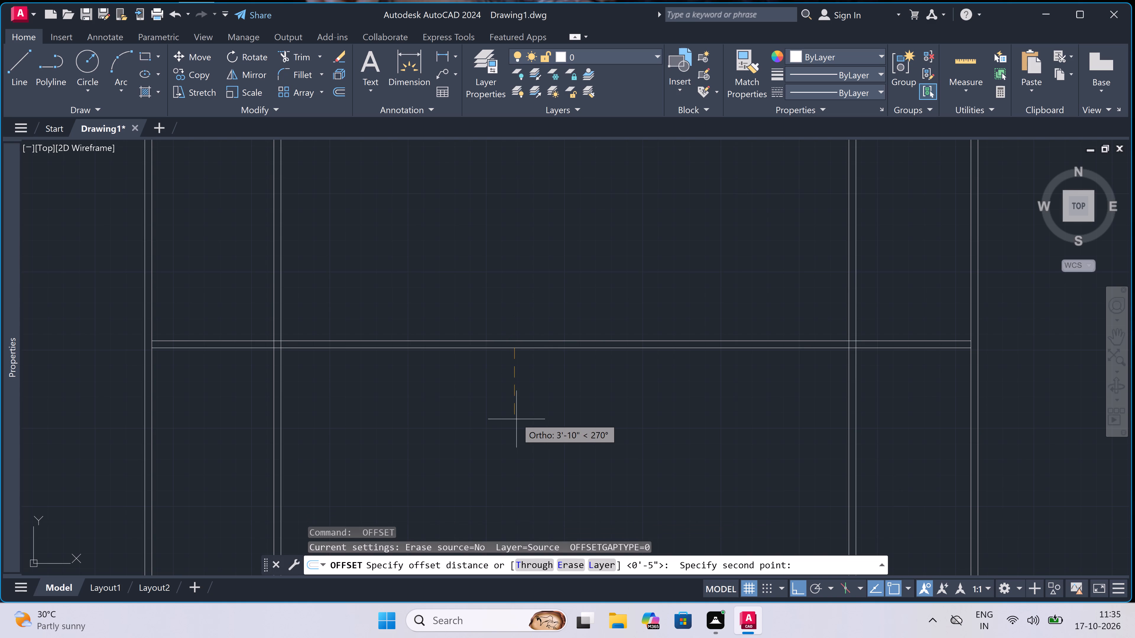
key(5)
text(')
key(space)
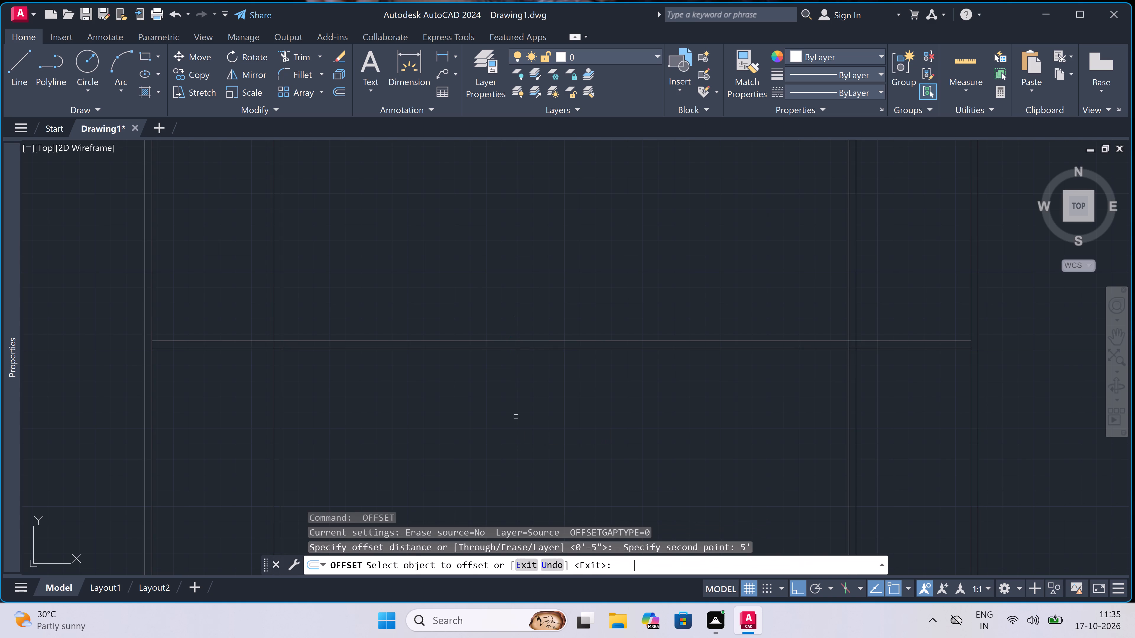
click(487, 347)
double_click(493, 386)
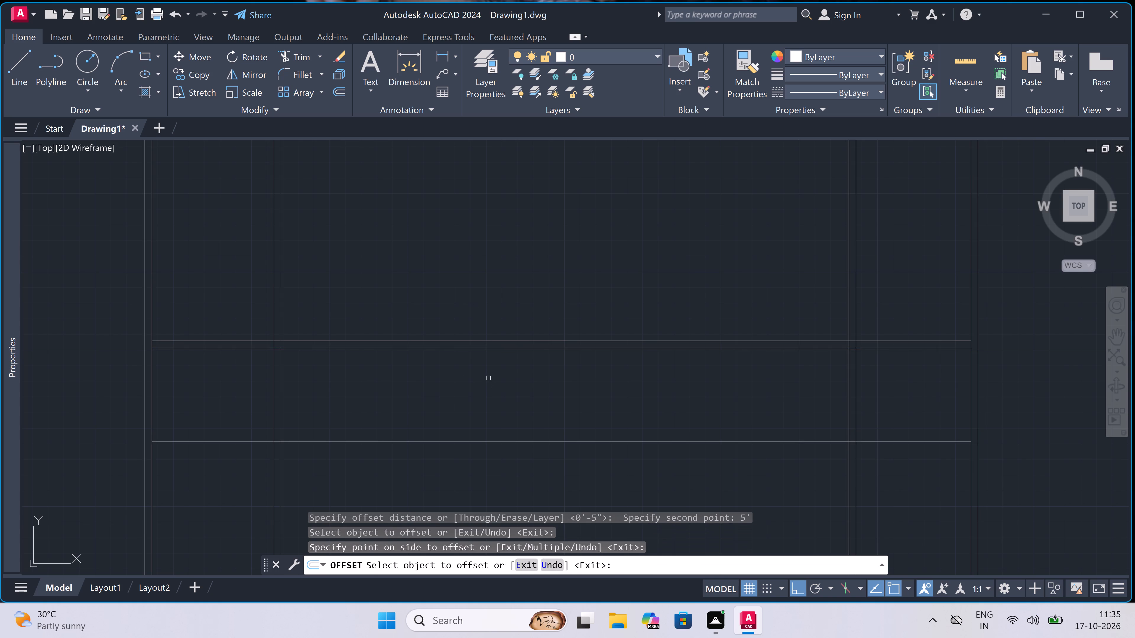
key(Escape)
Offset the line 5' below the sixth wall 4.5" downward to form the seventh horizontal wall.
key(space)
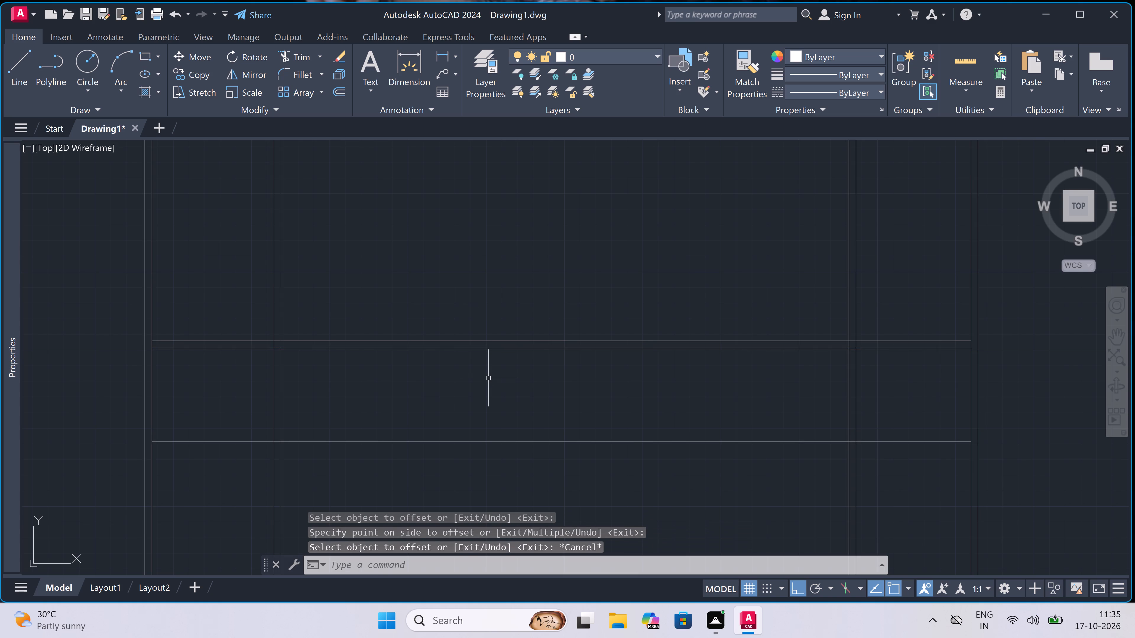
scroll(502, 329, down, 3)
scroll(502, 364, up, 2)
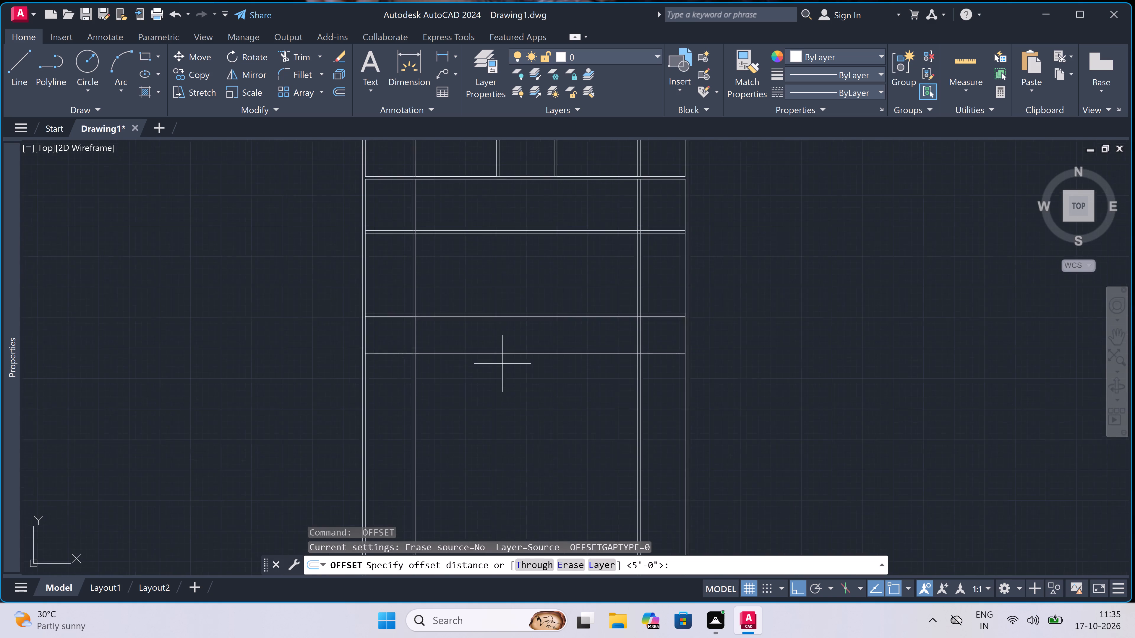
click(507, 344)
scroll(513, 384, up, 4)
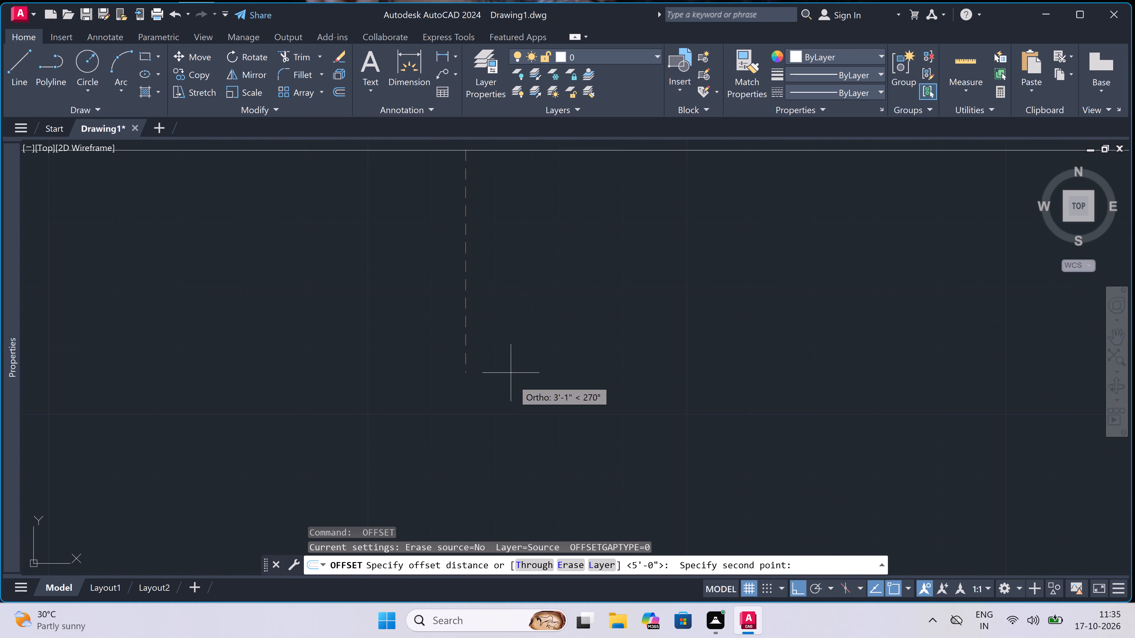
text(4.5)
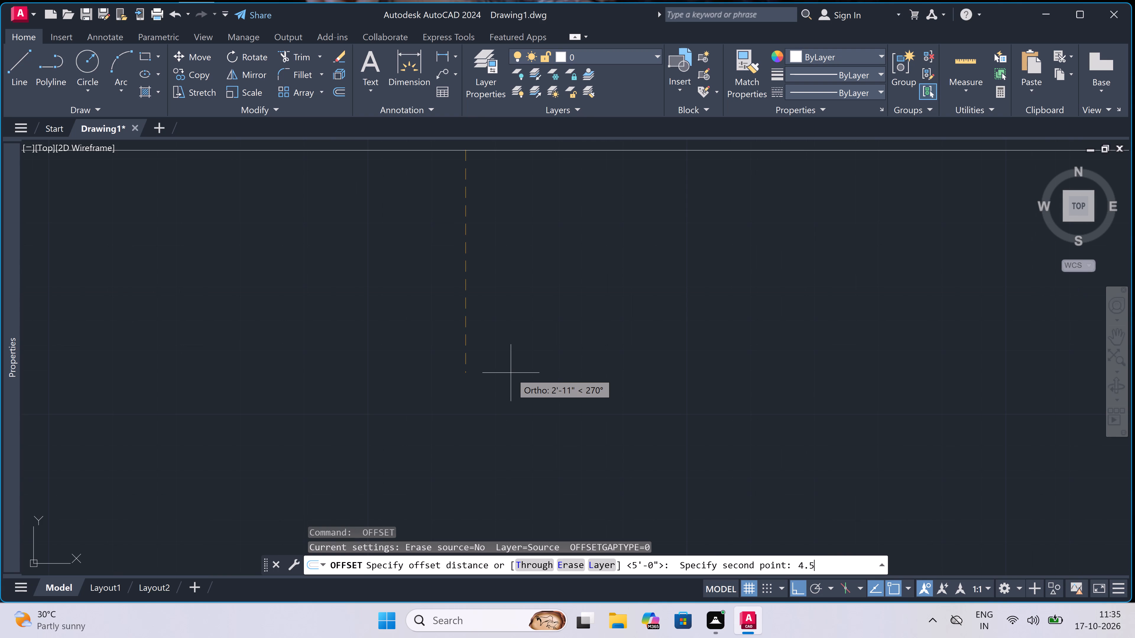
text(")
key(space)
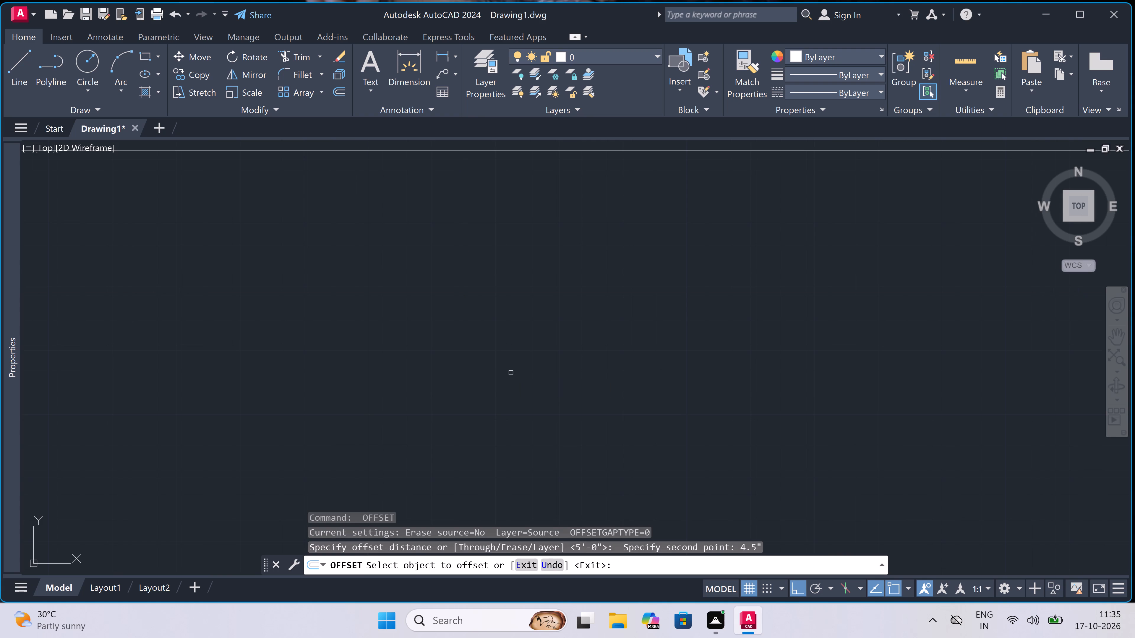
scroll(521, 335, down, 3)
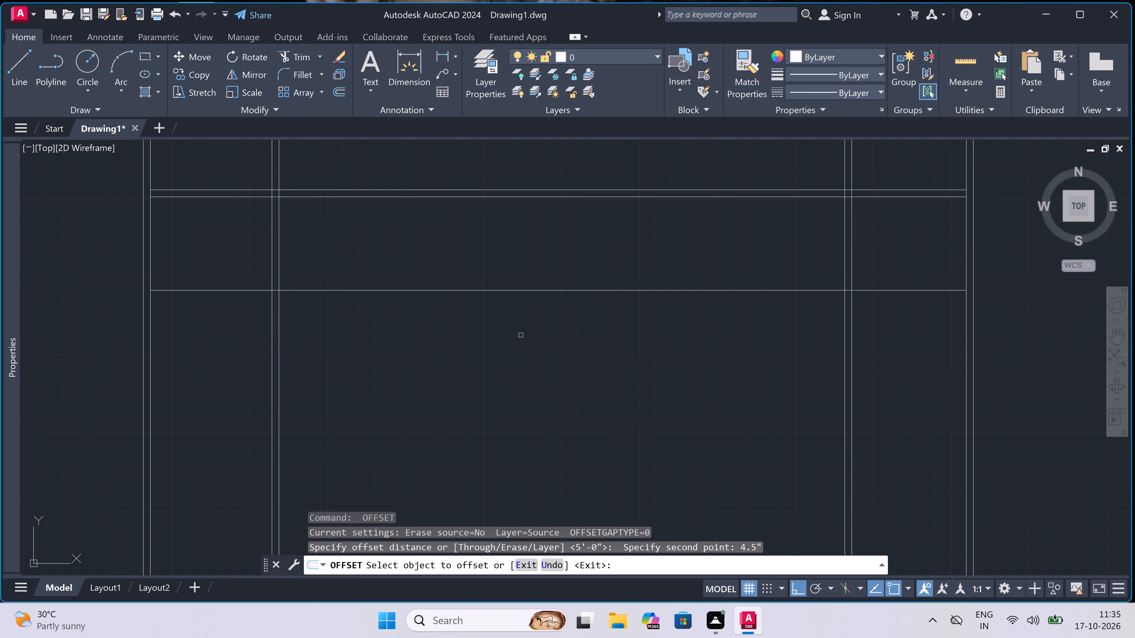
scroll(521, 335, down, 1)
scroll(523, 323, up, 1)
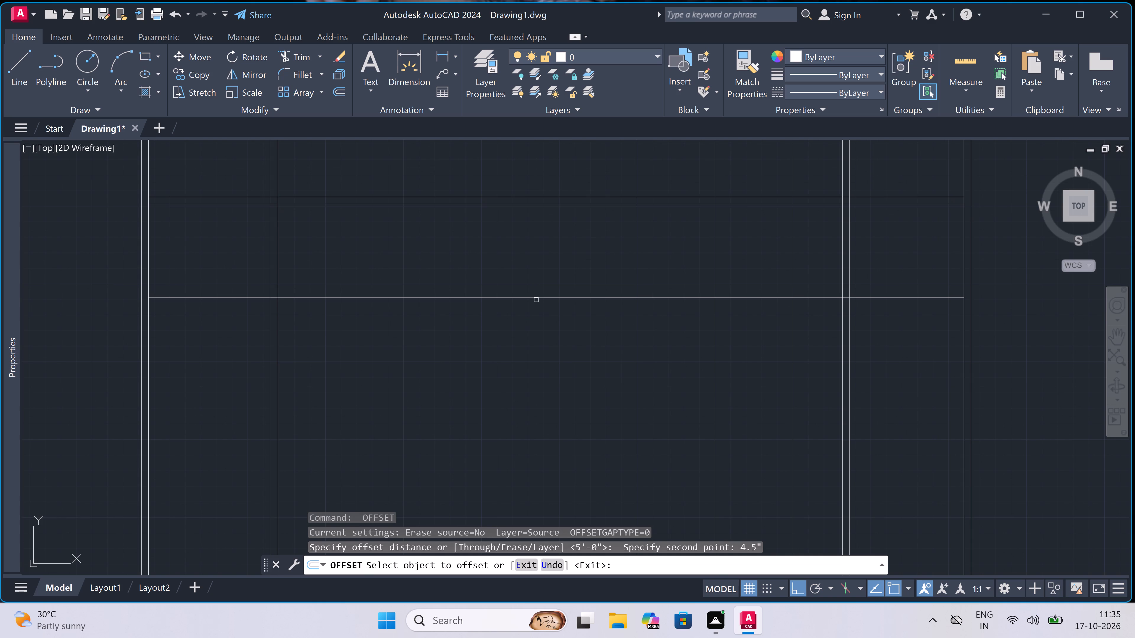
click(536, 299)
click(526, 414)
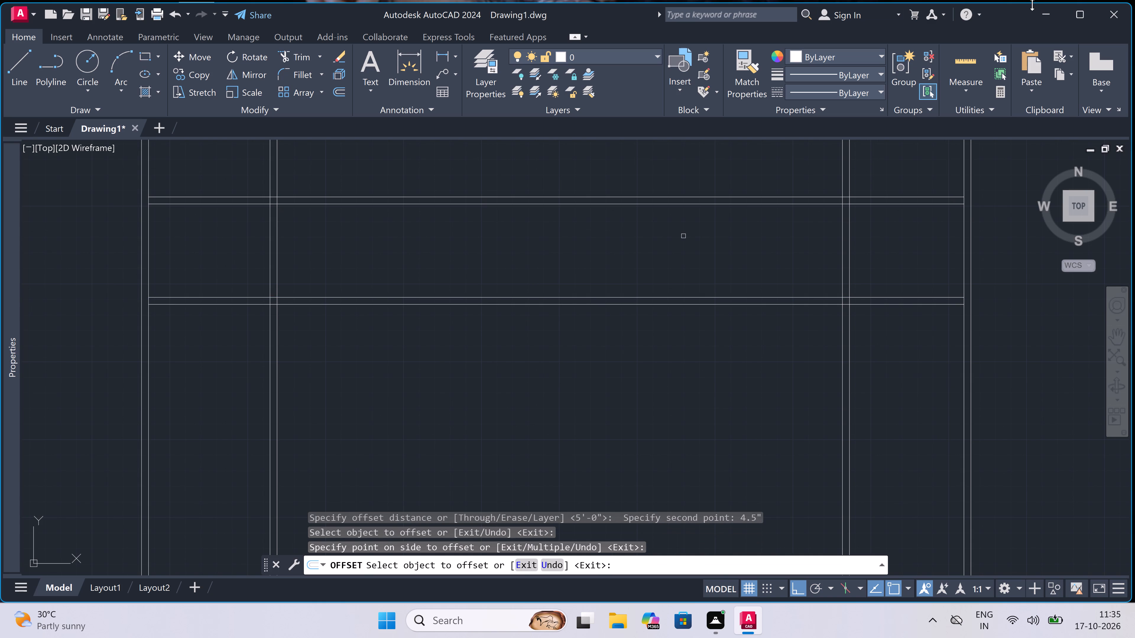
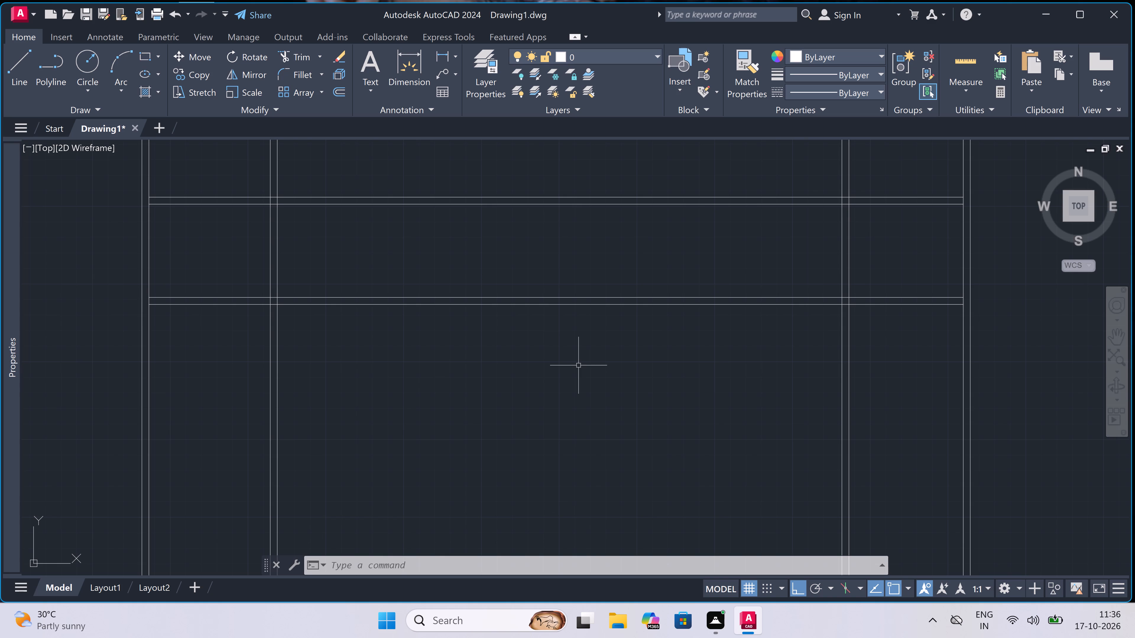
Extend the lines of the two vertical walls below the central box down through the fourth to the fifth horizontal wall.
scroll(578, 365, up, 1)
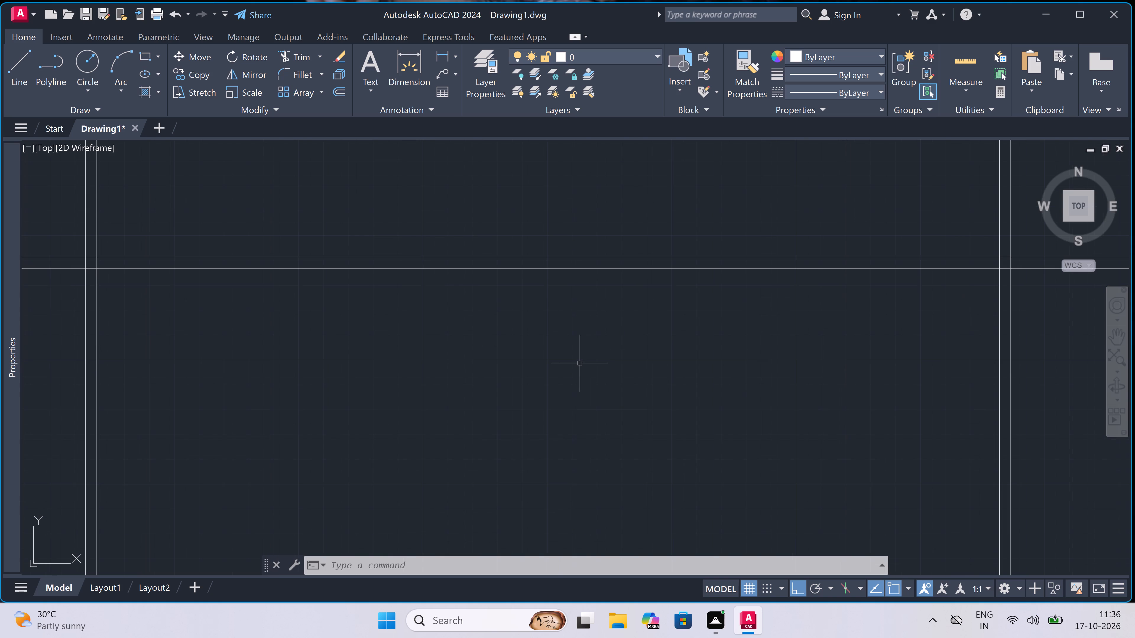
scroll(616, 327, down, 7)
scroll(614, 325, up, 4)
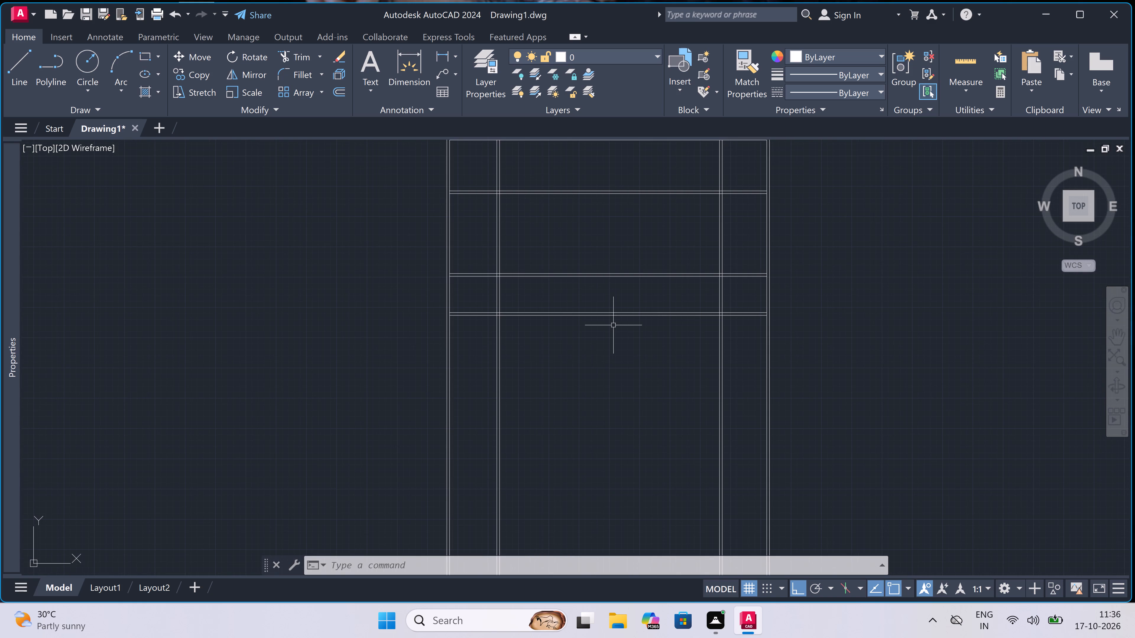
scroll(613, 327, down, 2)
scroll(616, 313, up, 4)
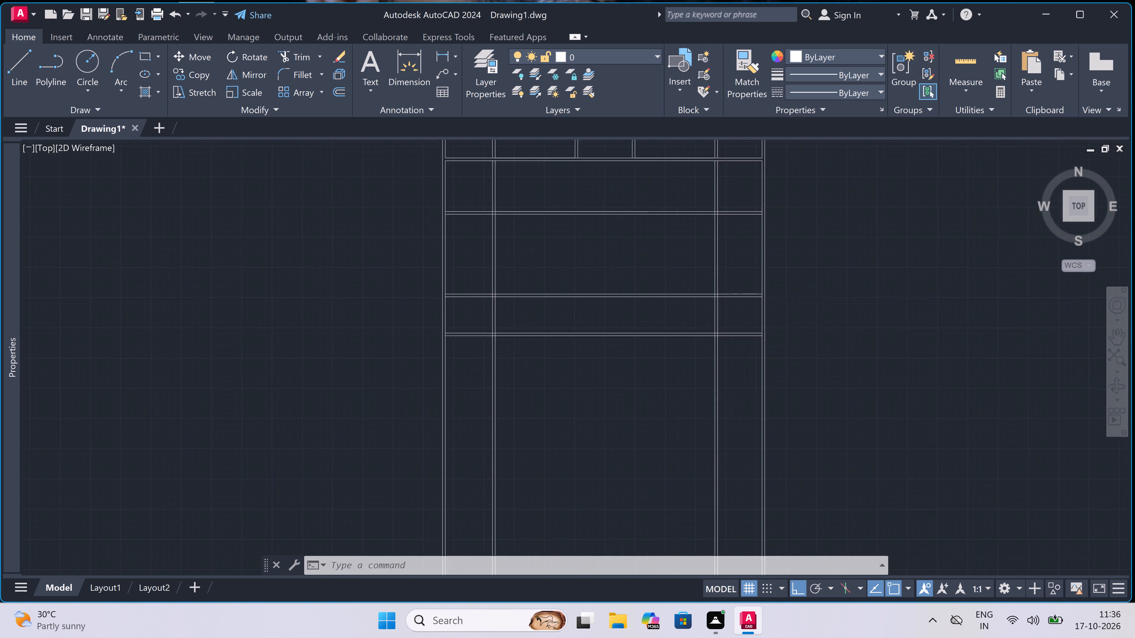
scroll(616, 313, down, 4)
scroll(614, 226, up, 4)
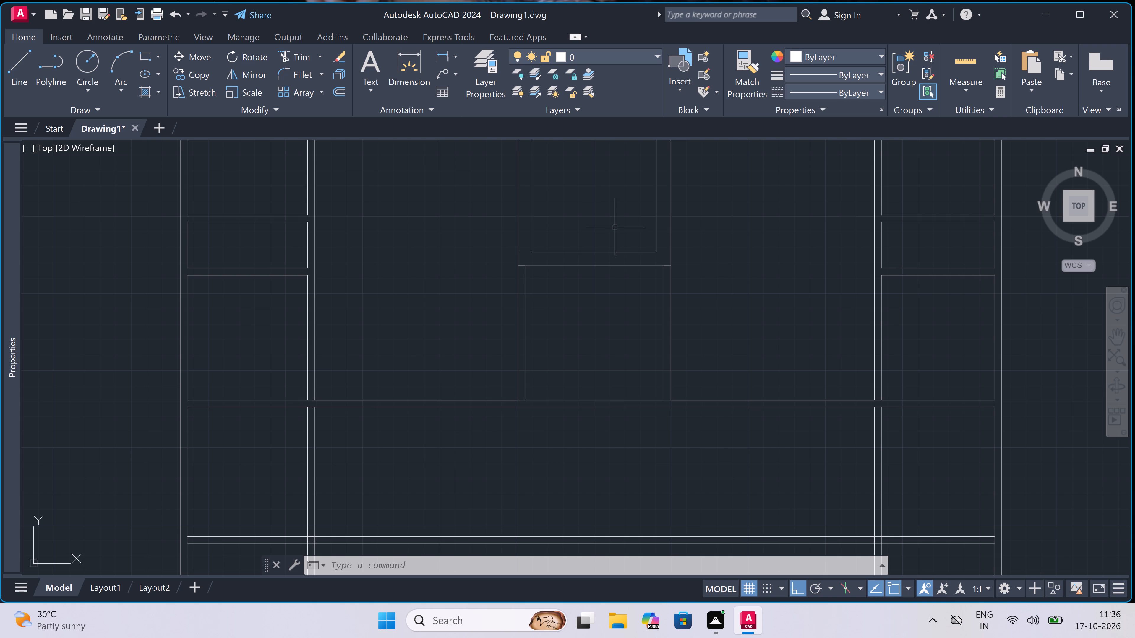
scroll(615, 227, down, 3)
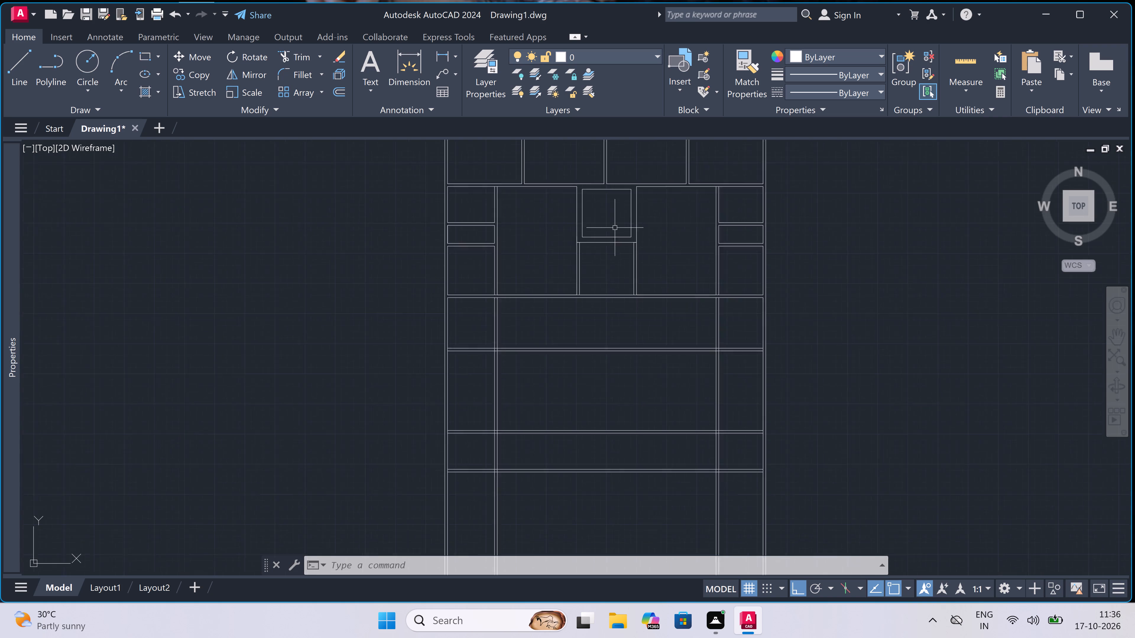
scroll(616, 234, up, 1)
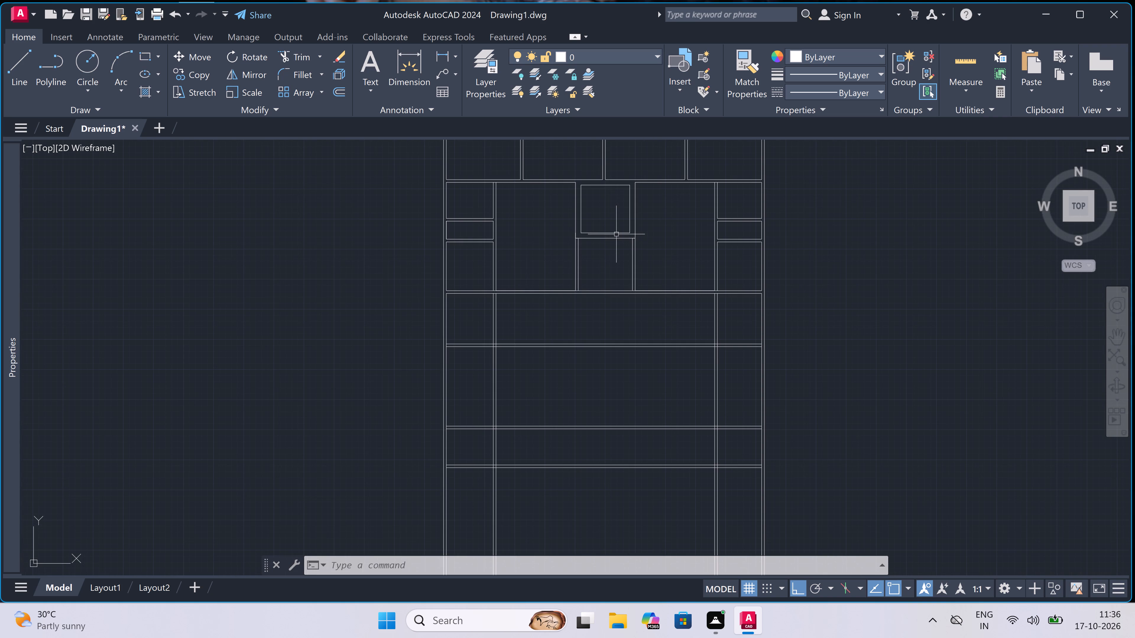
text(ex)
key(space)
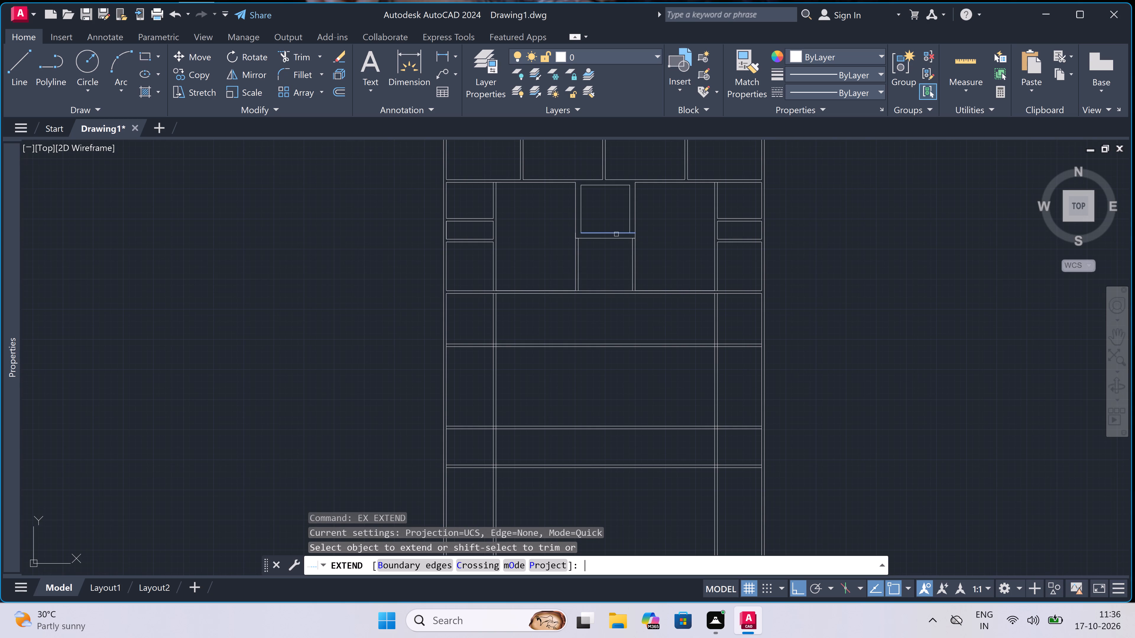
double_click(566, 264)
click(673, 264)
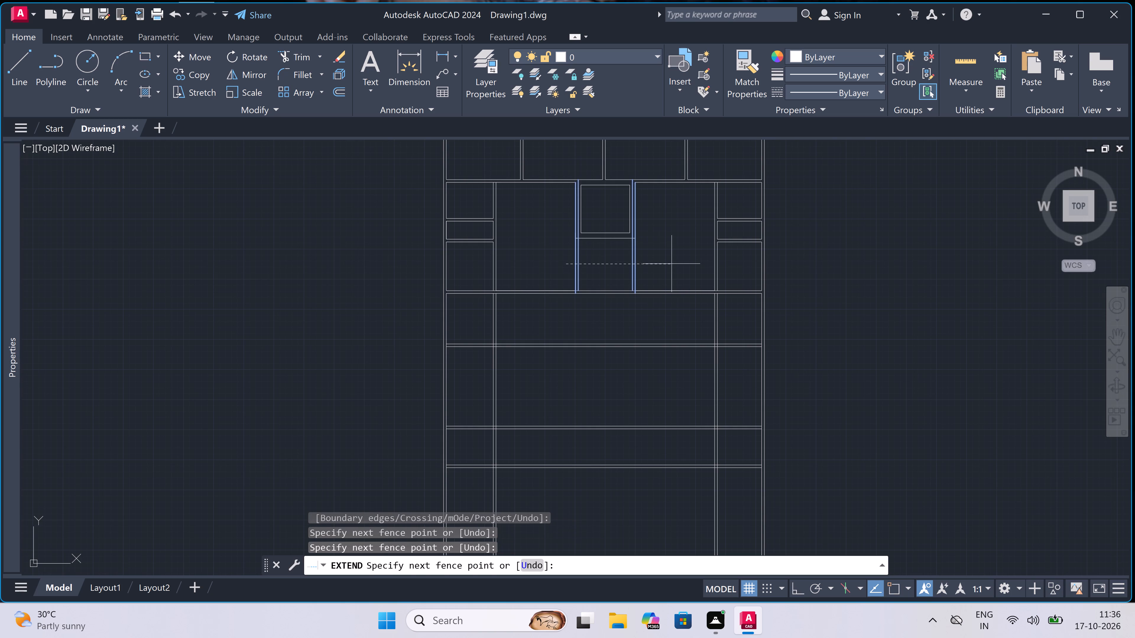
click(647, 267)
click(556, 279)
drag(559, 274, 562, 274)
drag(680, 266, 678, 270)
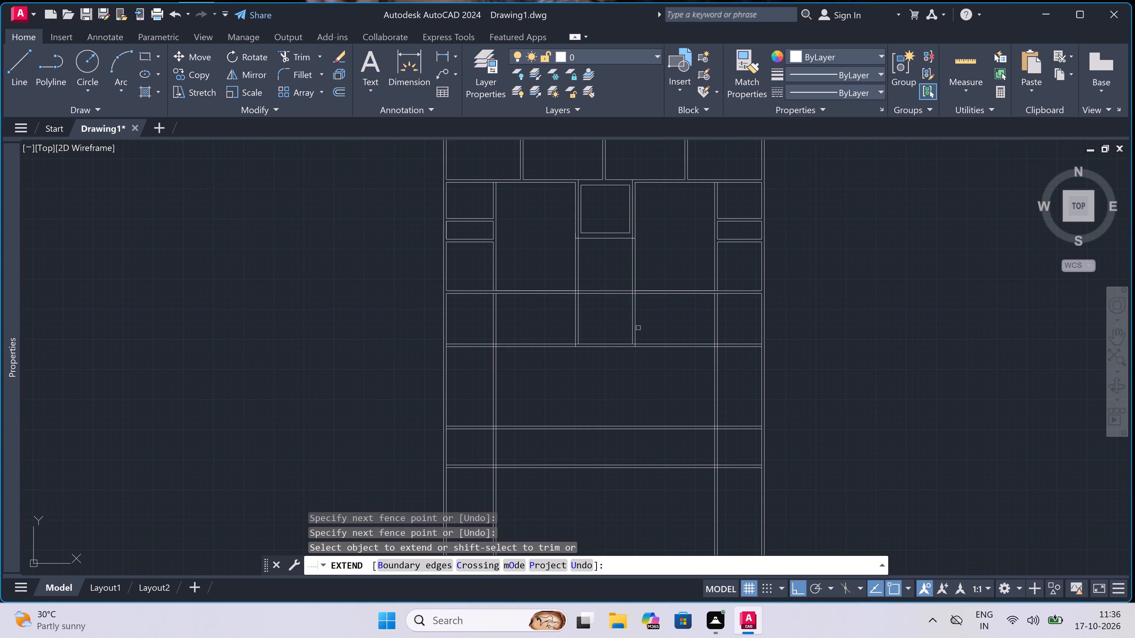
Extend the lines of both central vertical walls further down to the sixth horizontal wall.
click(662, 329)
click(560, 326)
drag(561, 325, 565, 325)
click(569, 325)
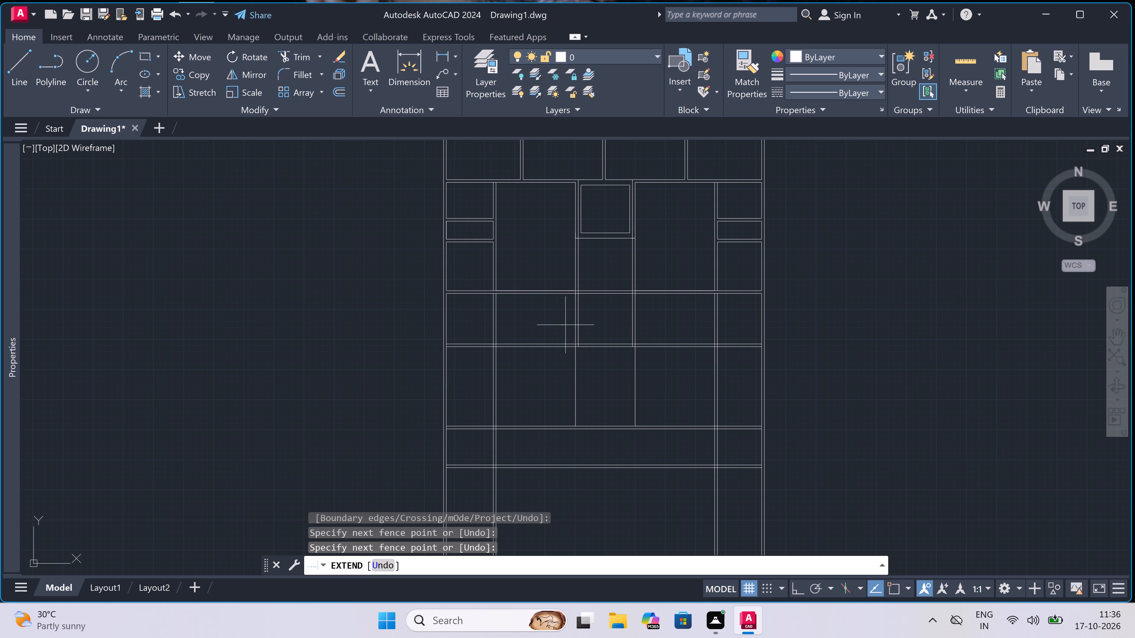
drag(685, 324, 678, 325)
click(548, 333)
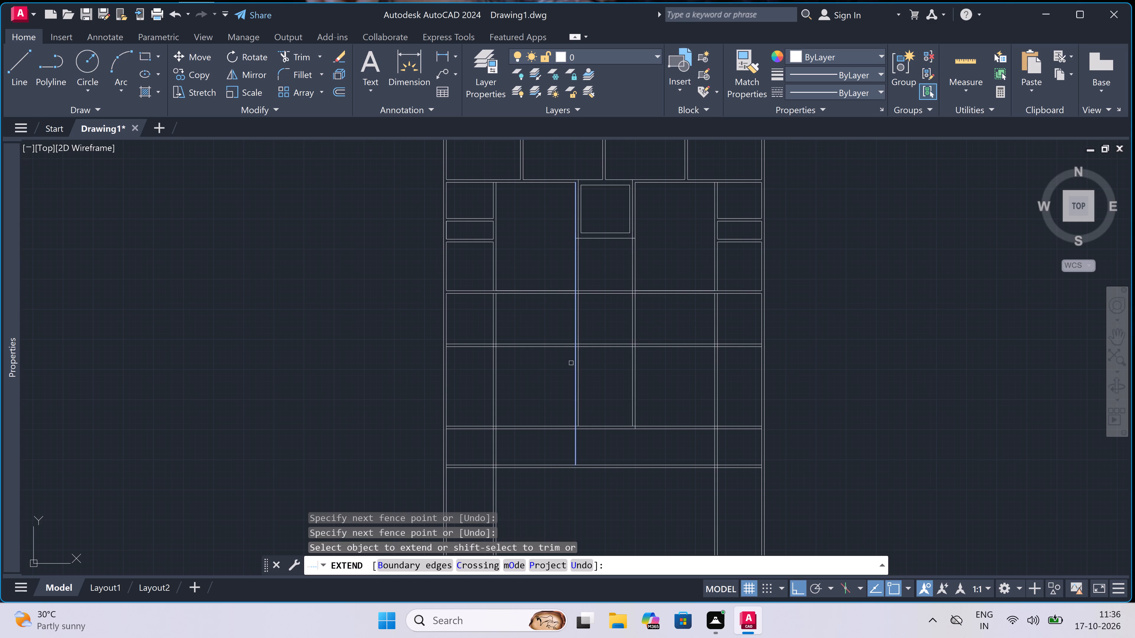
Extend the lines of both central vertical walls from the sixth down to the seventh horizontal wall.
click(555, 378)
click(557, 378)
drag(676, 391, 670, 391)
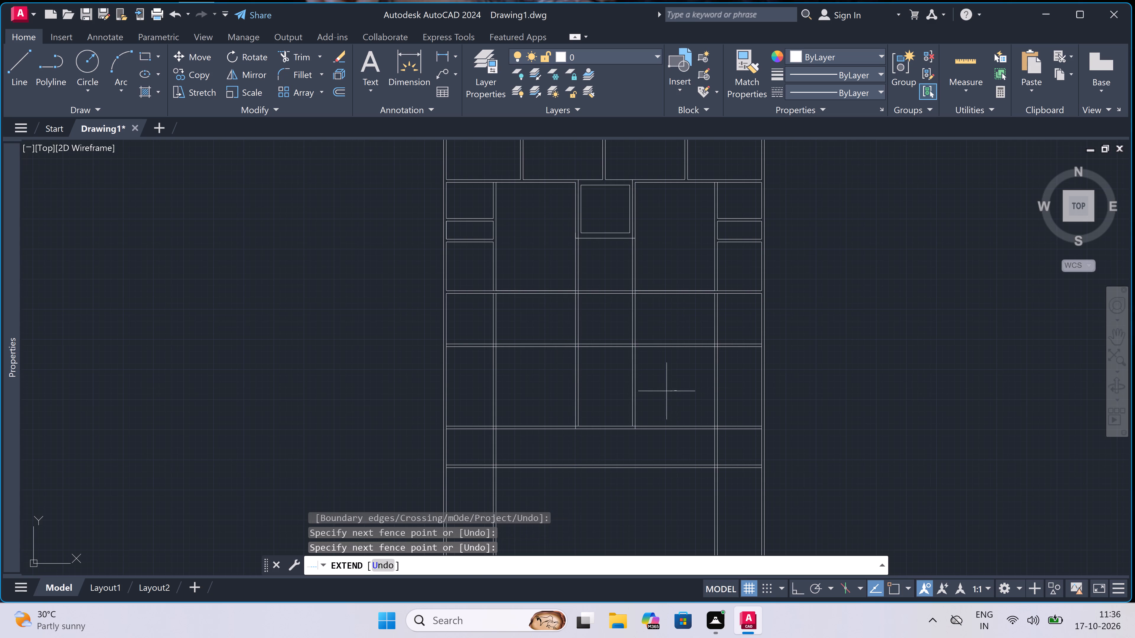
click(557, 392)
click(567, 391)
click(694, 383)
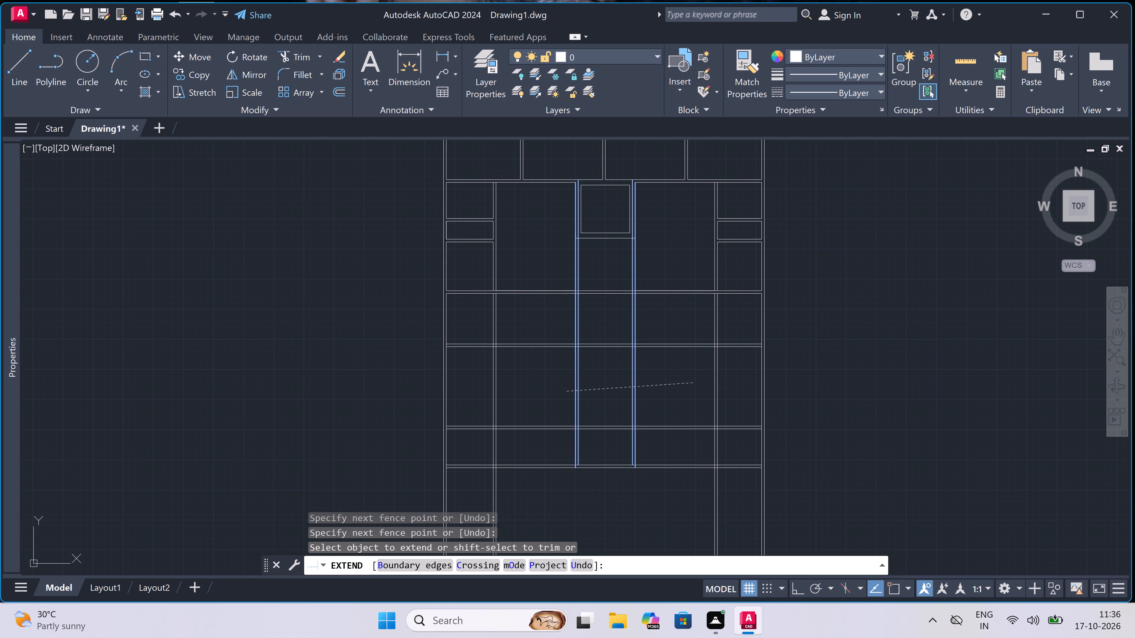
key(Escape)
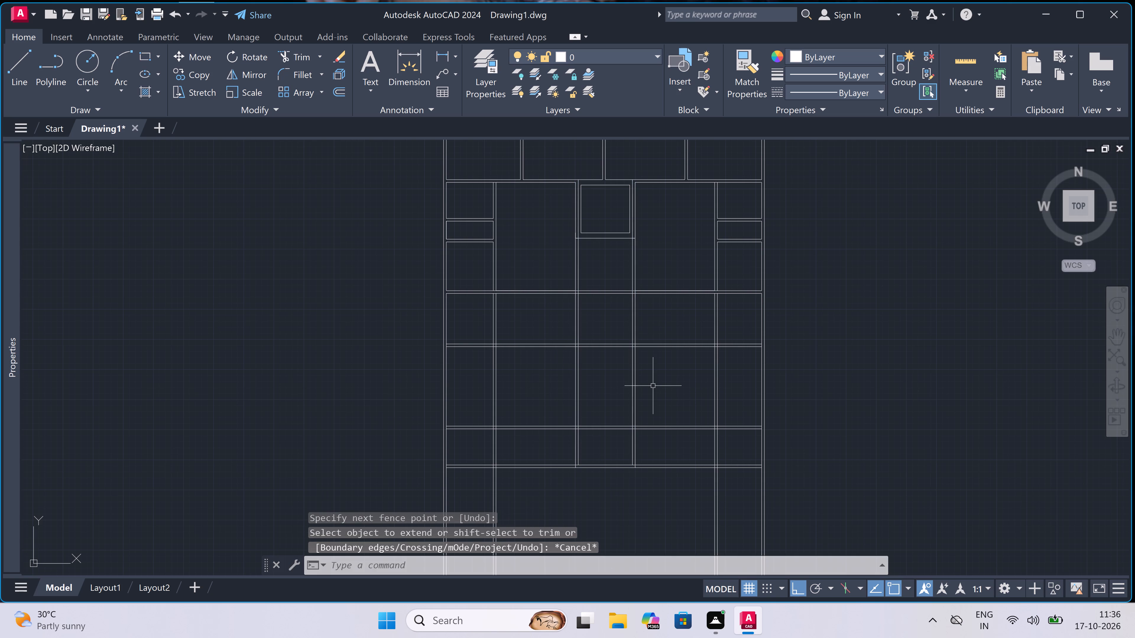
Trim the fourth, fifth and sixth horizontal wall lines out of the passage between the two central vertical walls.
text(tr)
key(space)
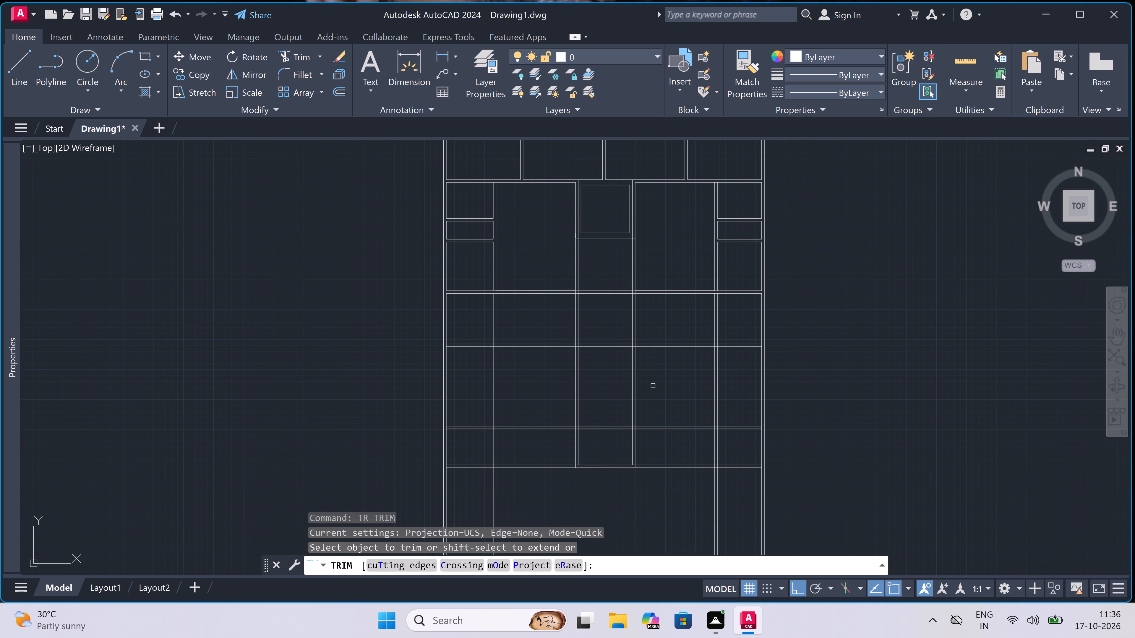
click(614, 272)
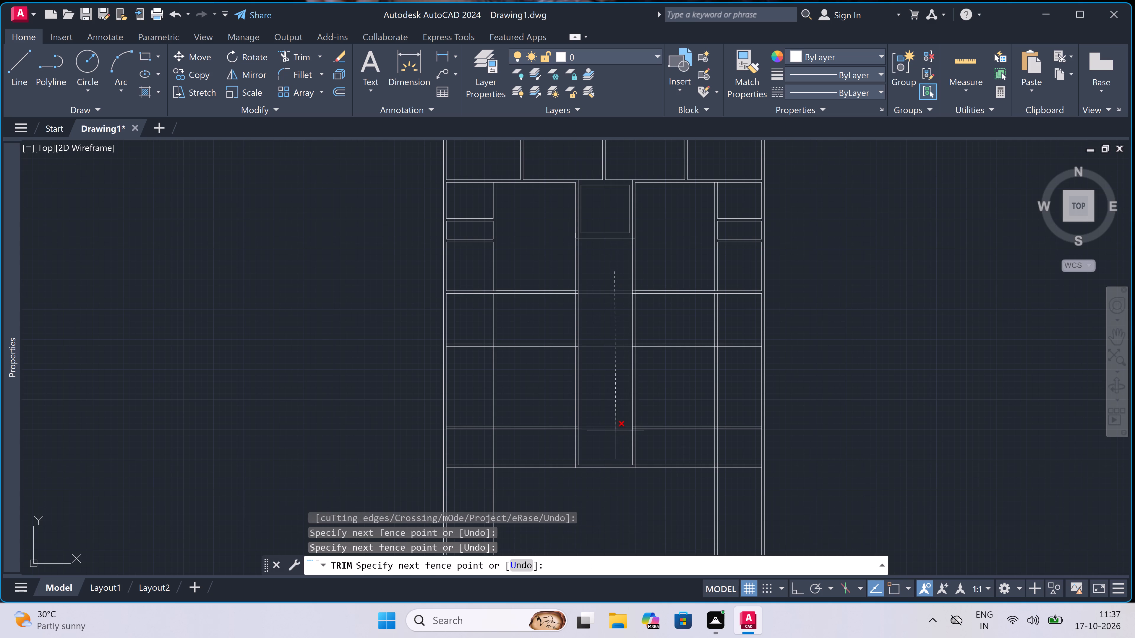
click(604, 449)
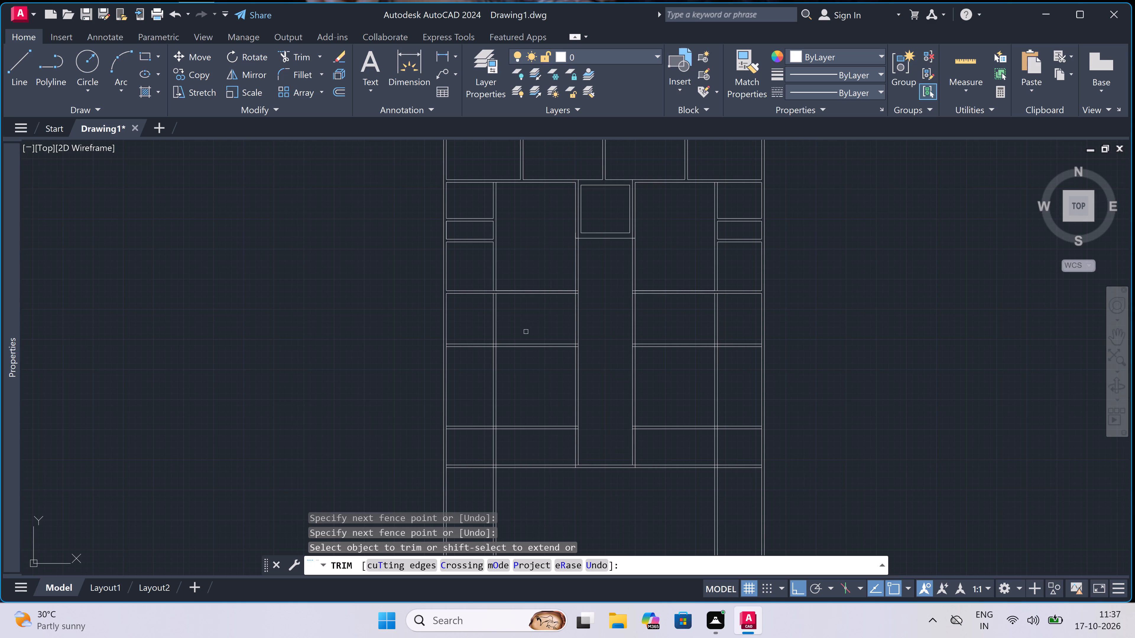
Trim the fifth and sixth horizontal wall lines between each central vertical wall and the inner side wall facing it.
click(522, 324)
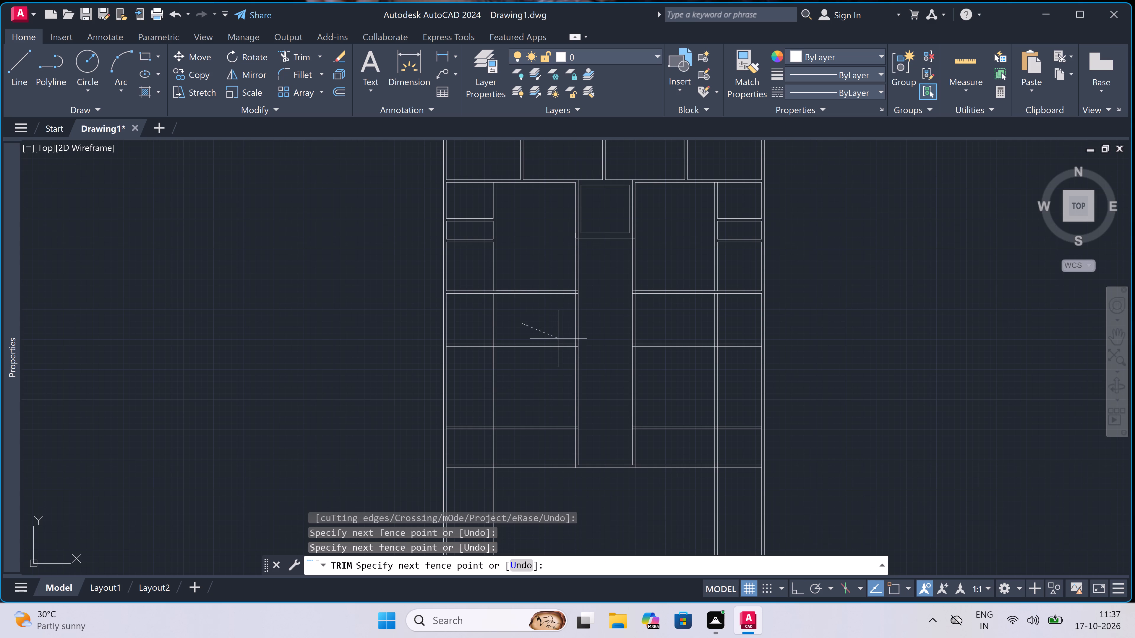
double_click(536, 445)
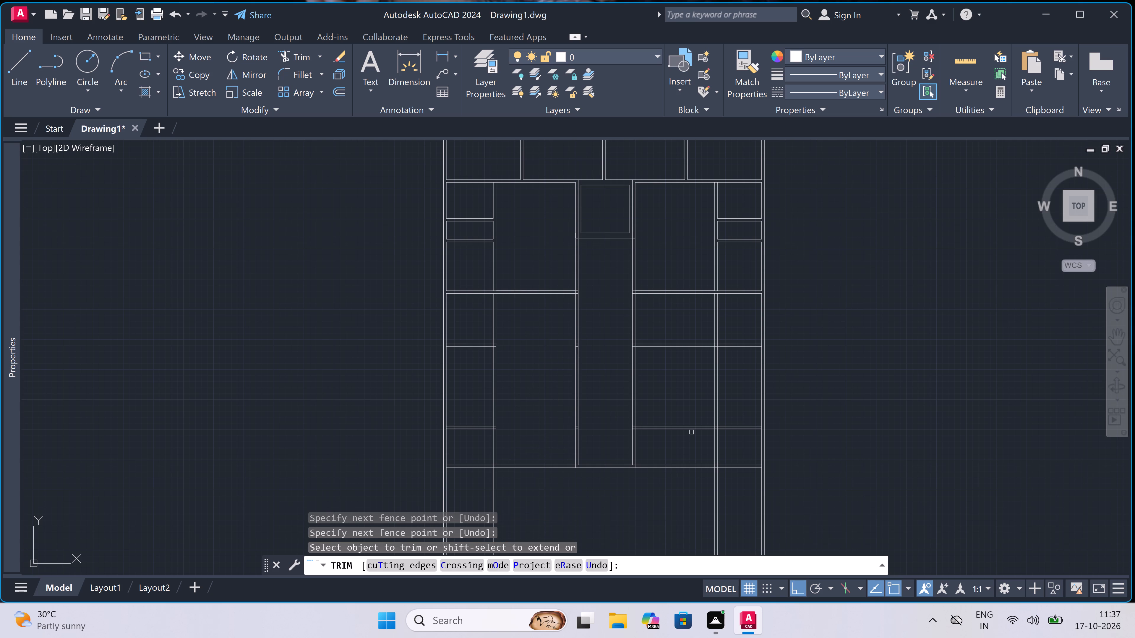
double_click(687, 444)
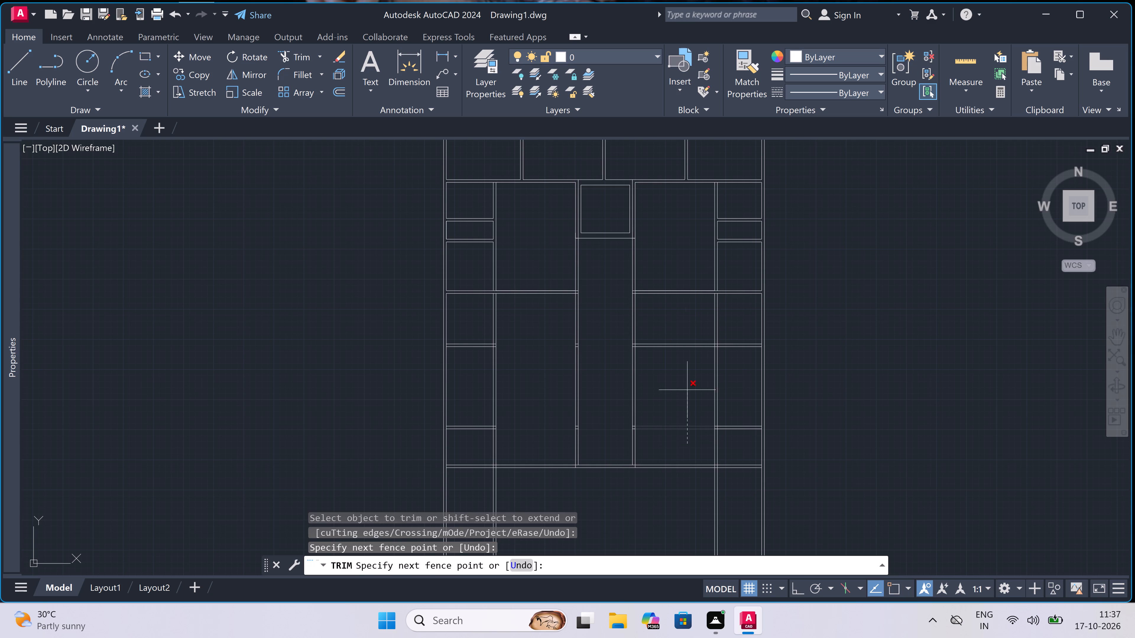
click(683, 323)
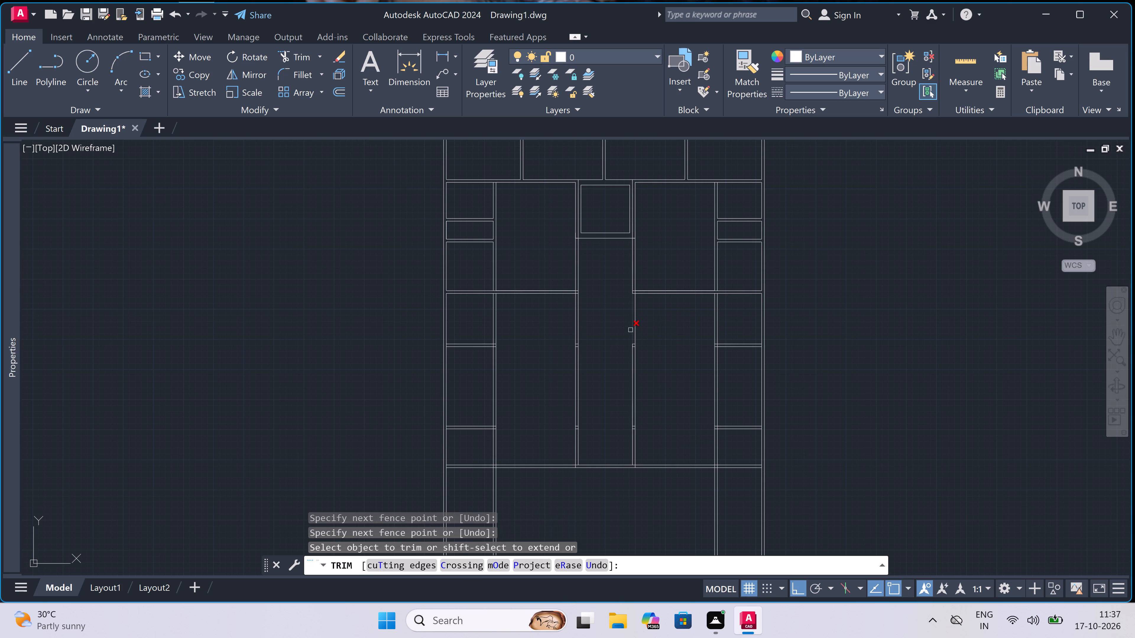
Trim the leftover fourth and fifth horizontal wall line pieces inside the thickness of the right central vertical wall.
scroll(630, 330, up, 2)
scroll(641, 217, up, 3)
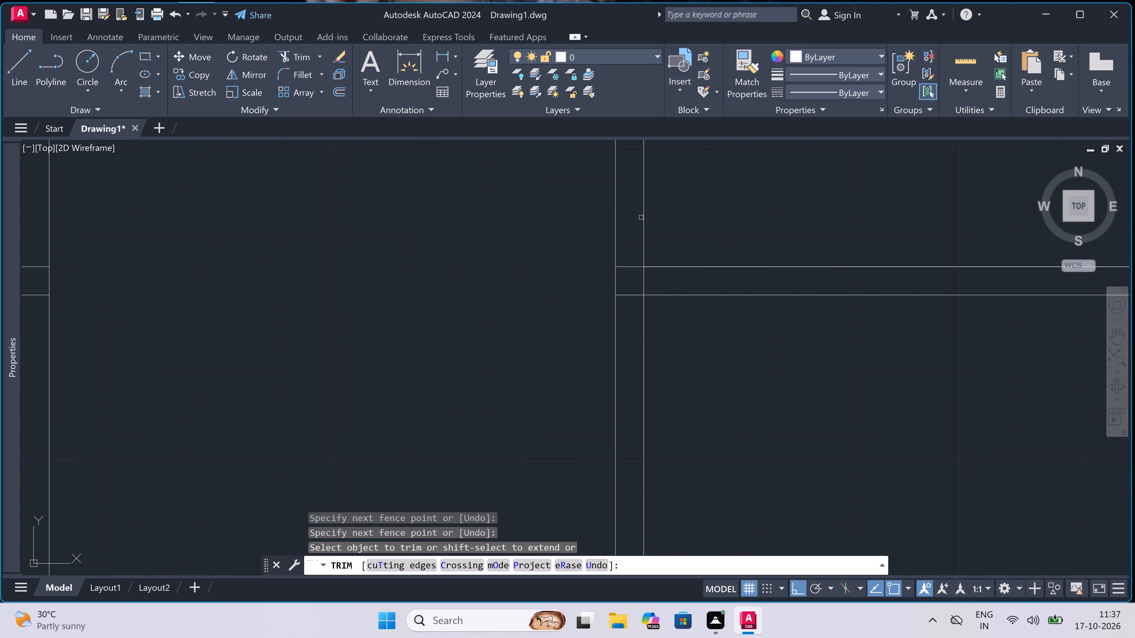
click(633, 255)
scroll(635, 328, down, 4)
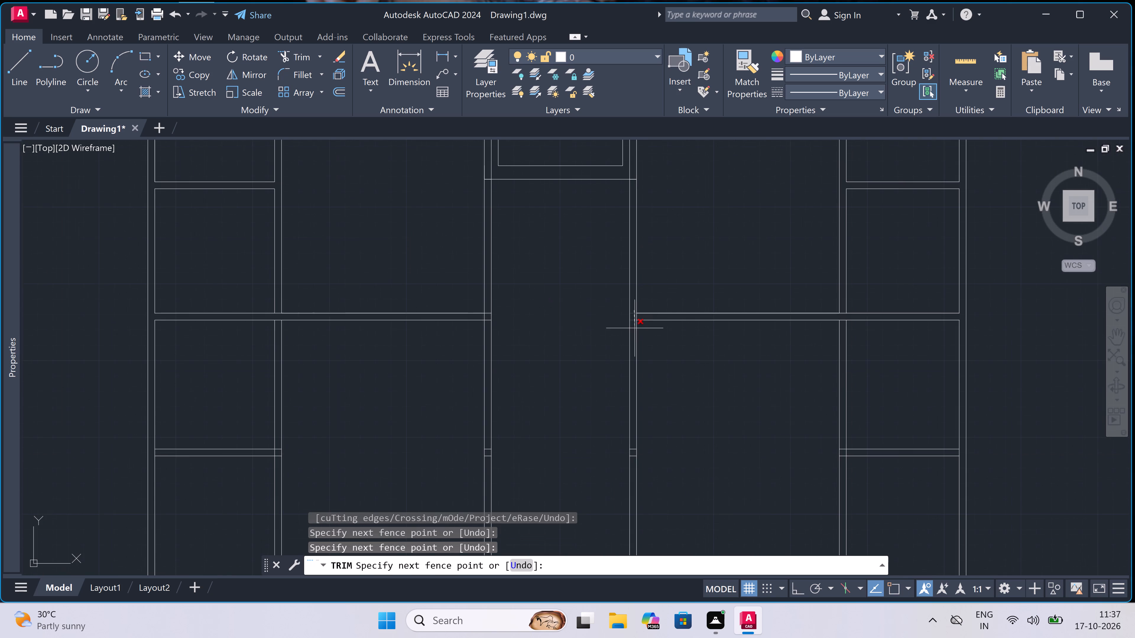
scroll(631, 447, up, 3)
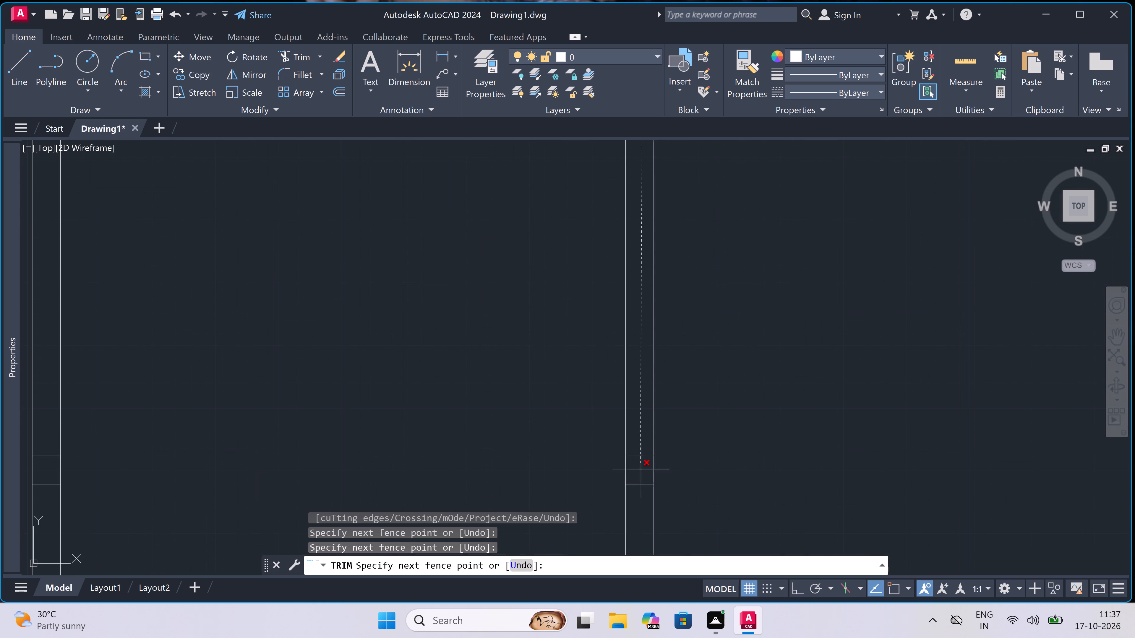
click(640, 484)
Trim the sixth-wall remnants inside the right central wall and clean up its junction with the seventh horizontal wall.
scroll(614, 292, down, 7)
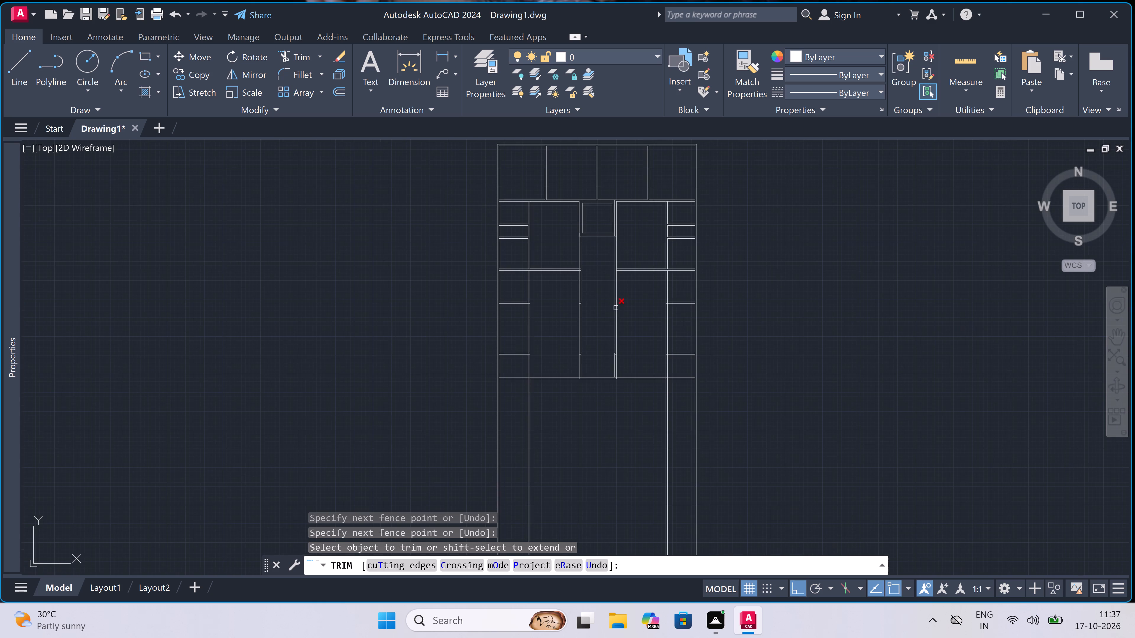
scroll(610, 369, up, 3)
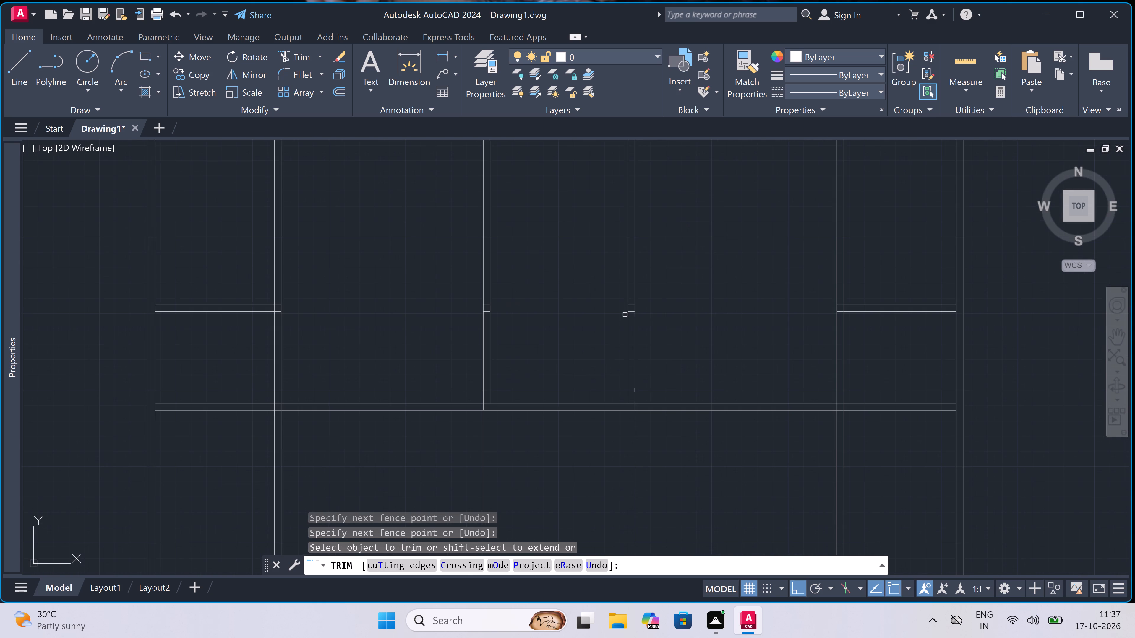
scroll(635, 300, up, 4)
click(612, 290)
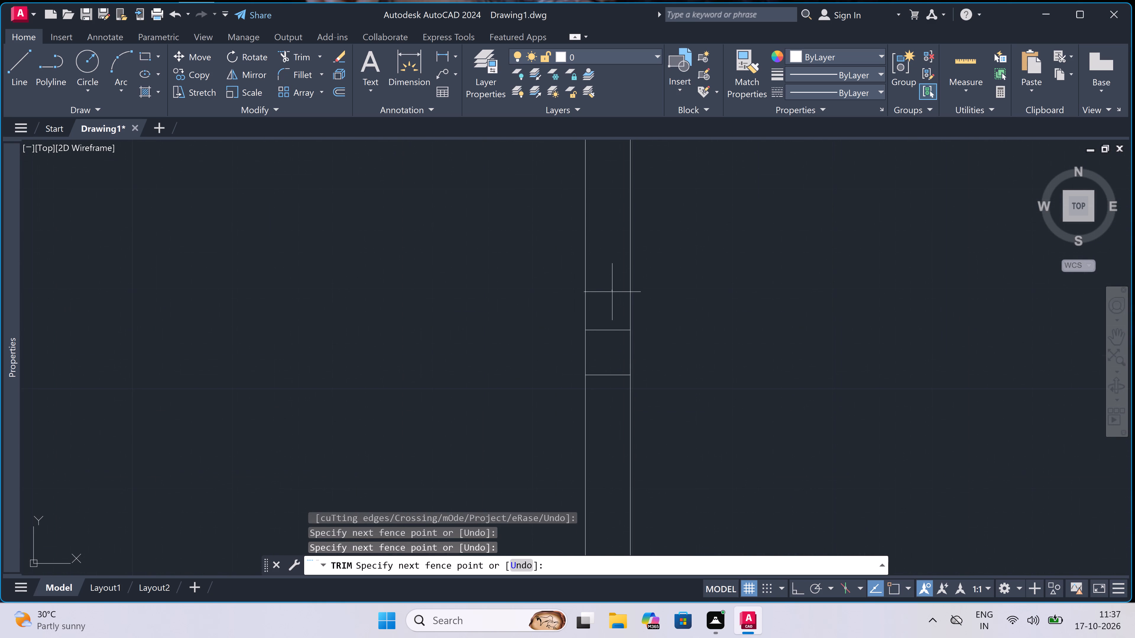
scroll(612, 291, down, 4)
scroll(617, 381, up, 4)
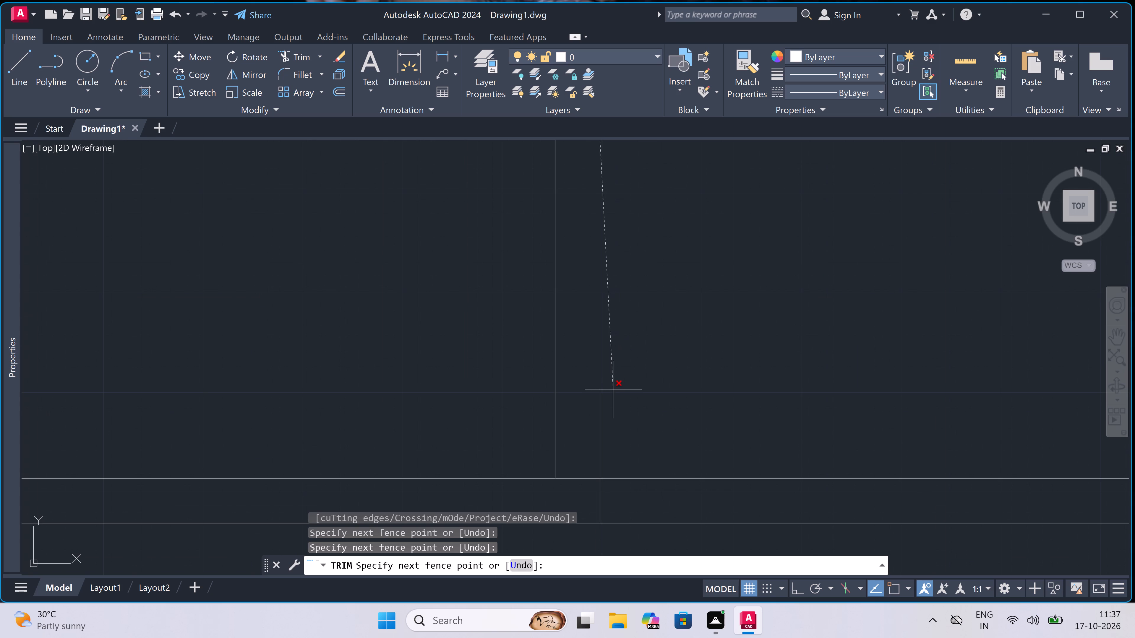
scroll(591, 471, down, 4)
scroll(589, 492, up, 3)
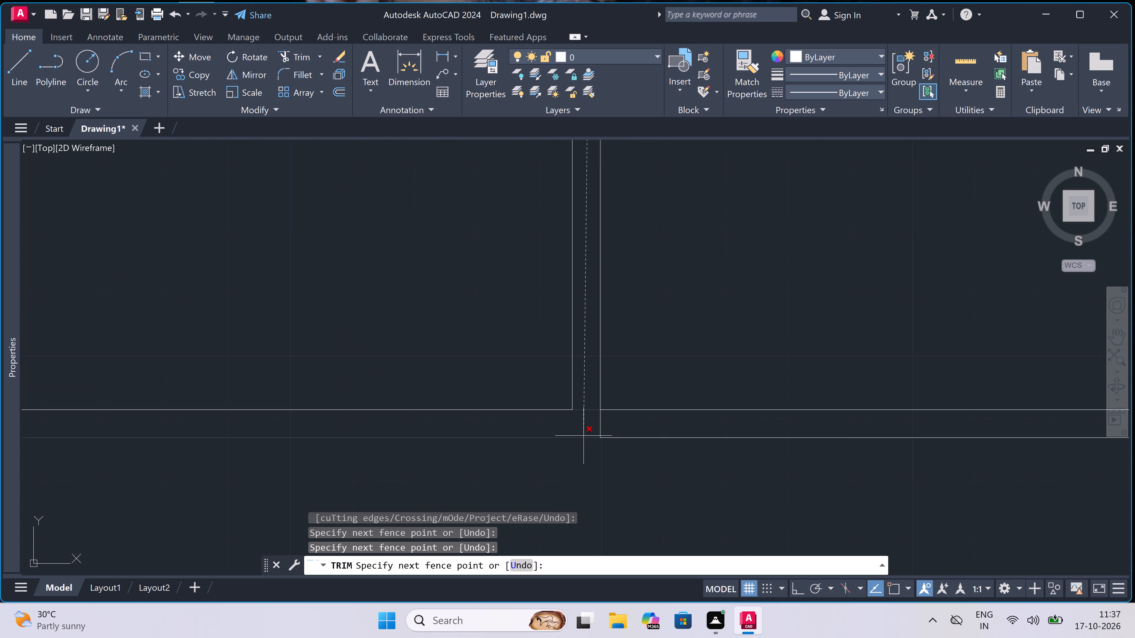
click(586, 420)
click(589, 422)
click(620, 421)
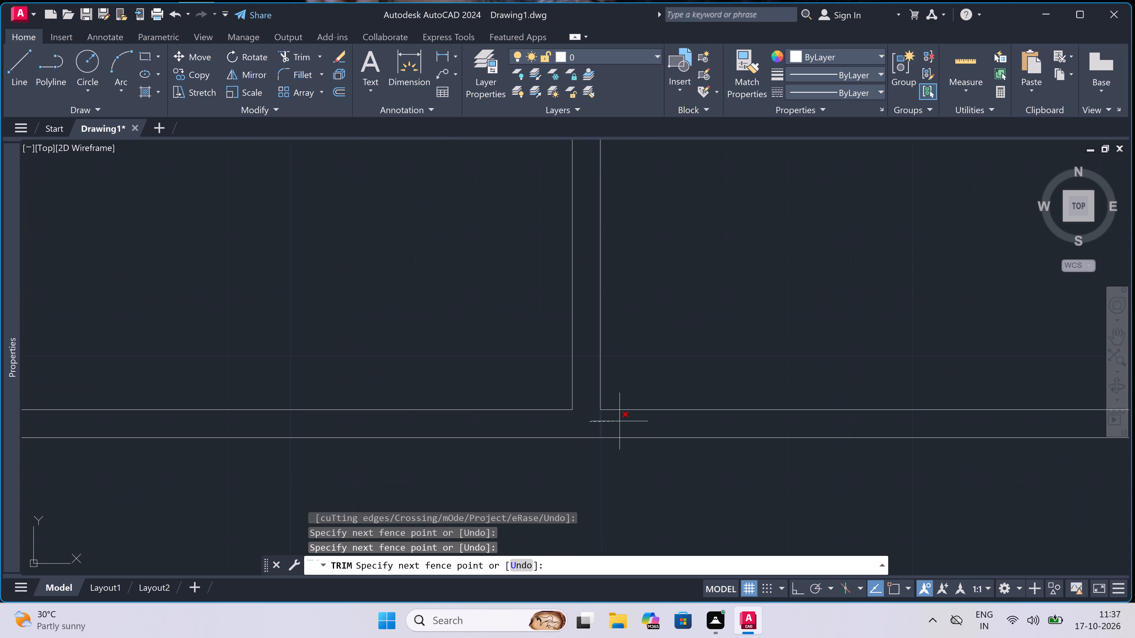
Trim the sixth-wall remnants inside the left central wall and clean up its junction with the seventh horizontal wall.
scroll(619, 421, down, 5)
scroll(536, 420, up, 3)
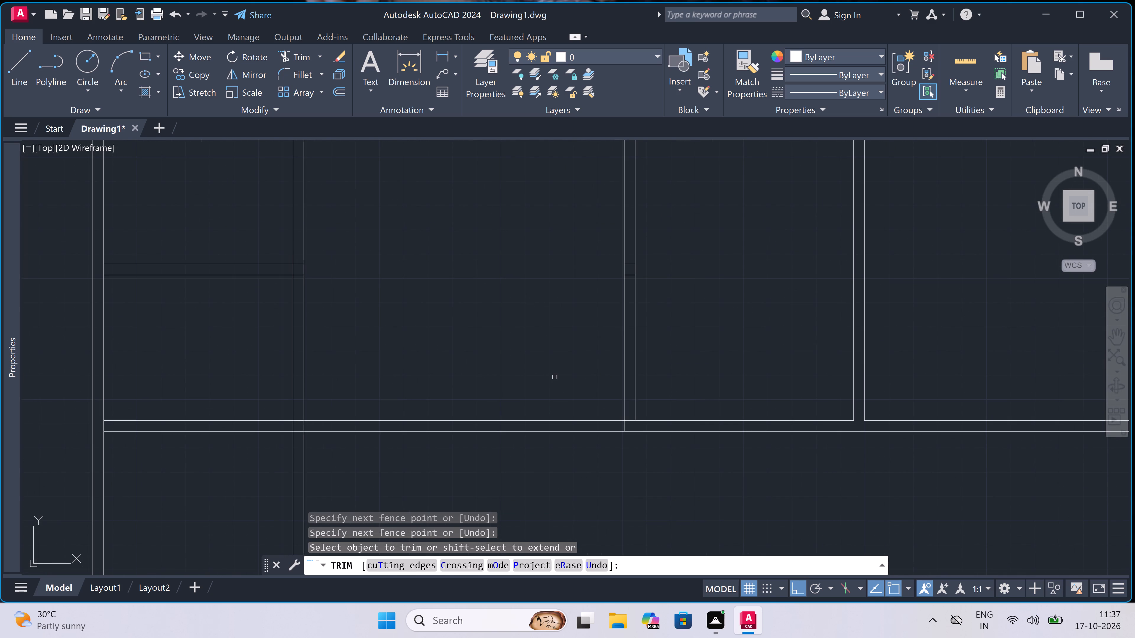
scroll(618, 288, up, 1)
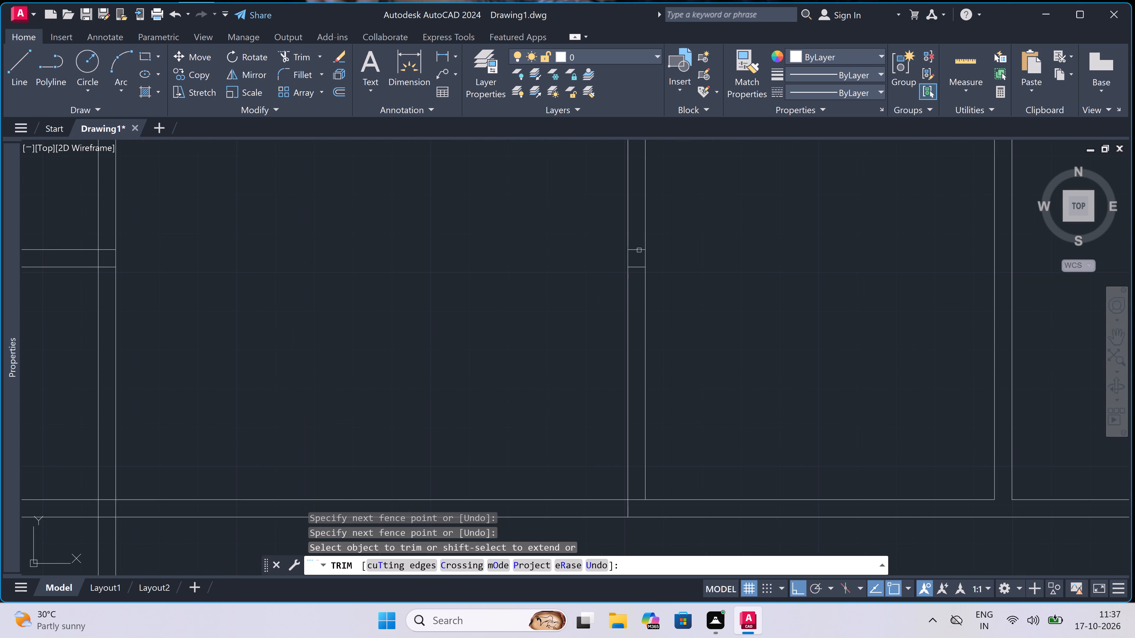
double_click(635, 236)
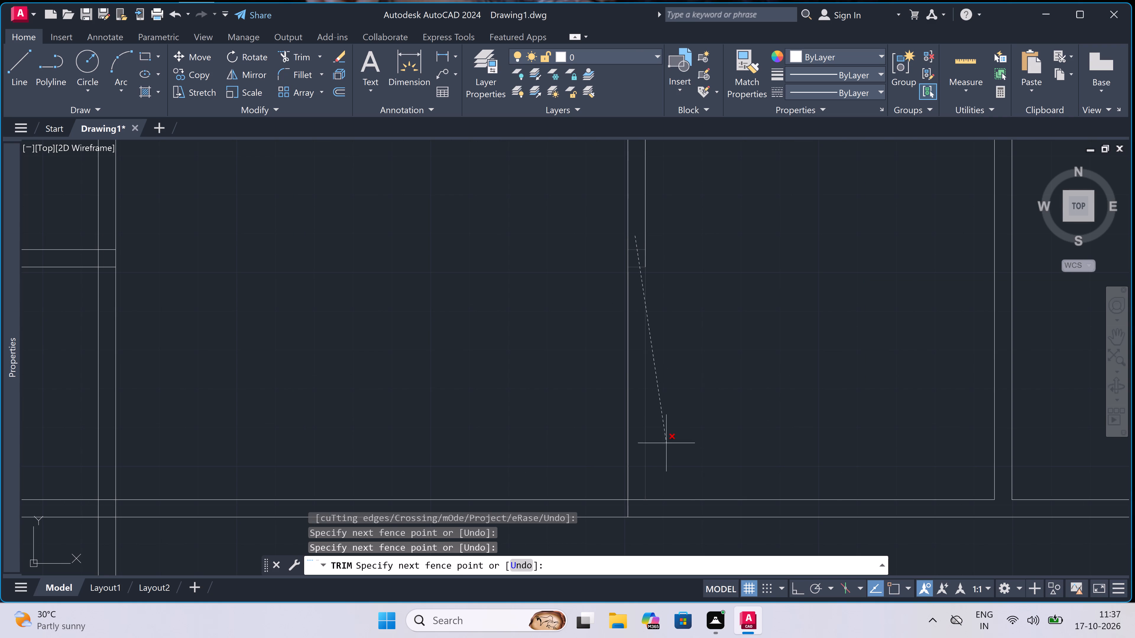
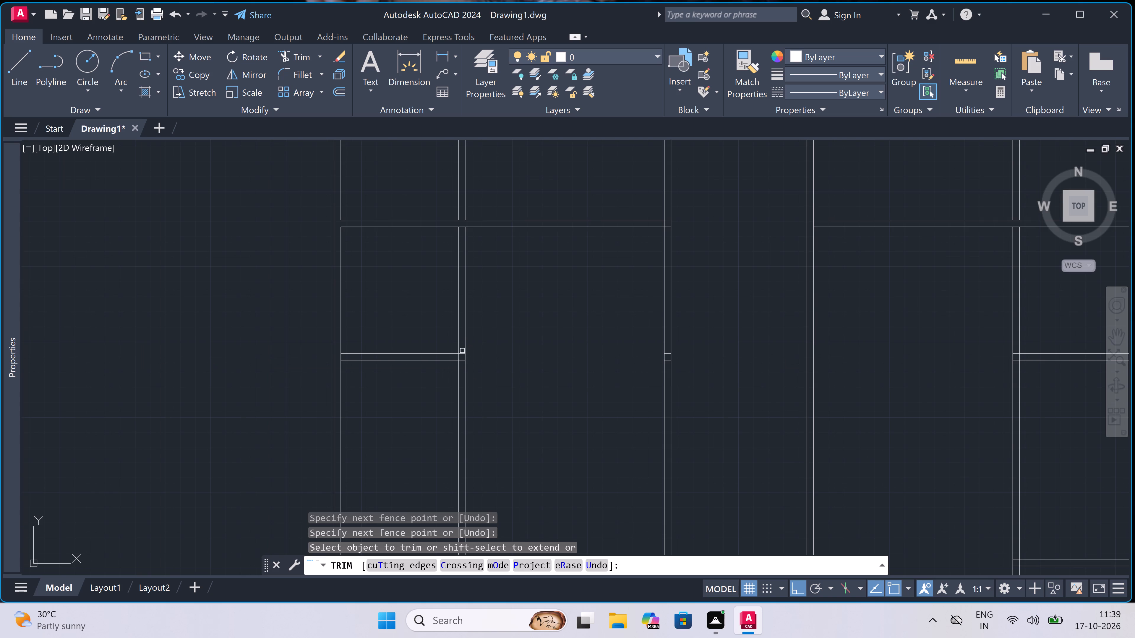
Trim the leftover fifth horizontal wall line pieces inside the thickness of the left central vertical wall.
scroll(462, 351, up, 1)
scroll(462, 351, down, 2)
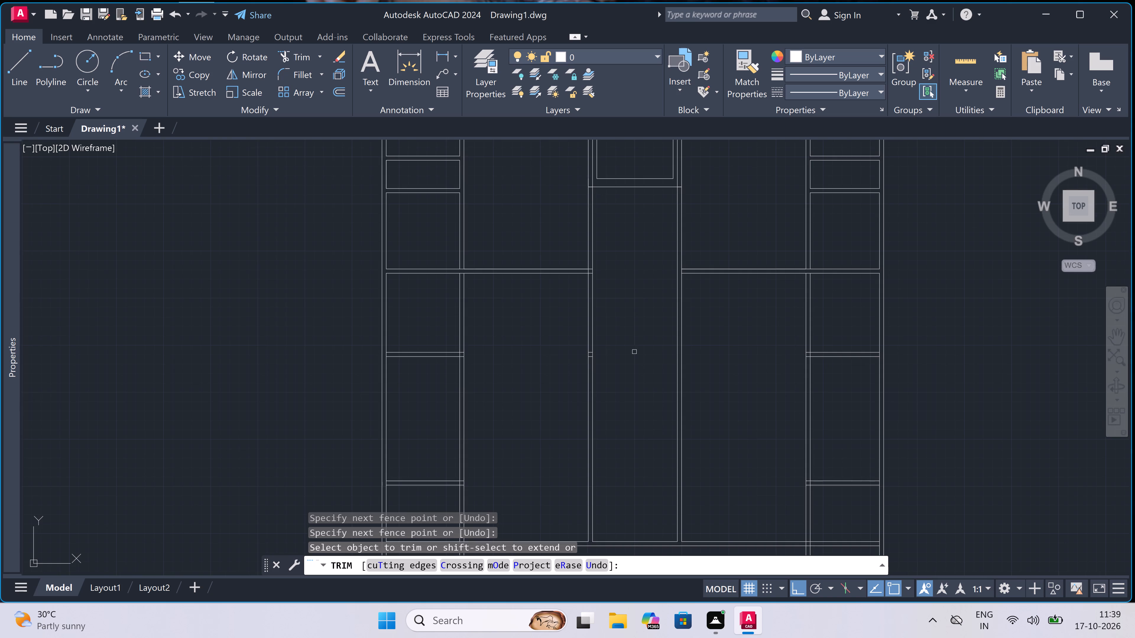
scroll(610, 351, up, 2)
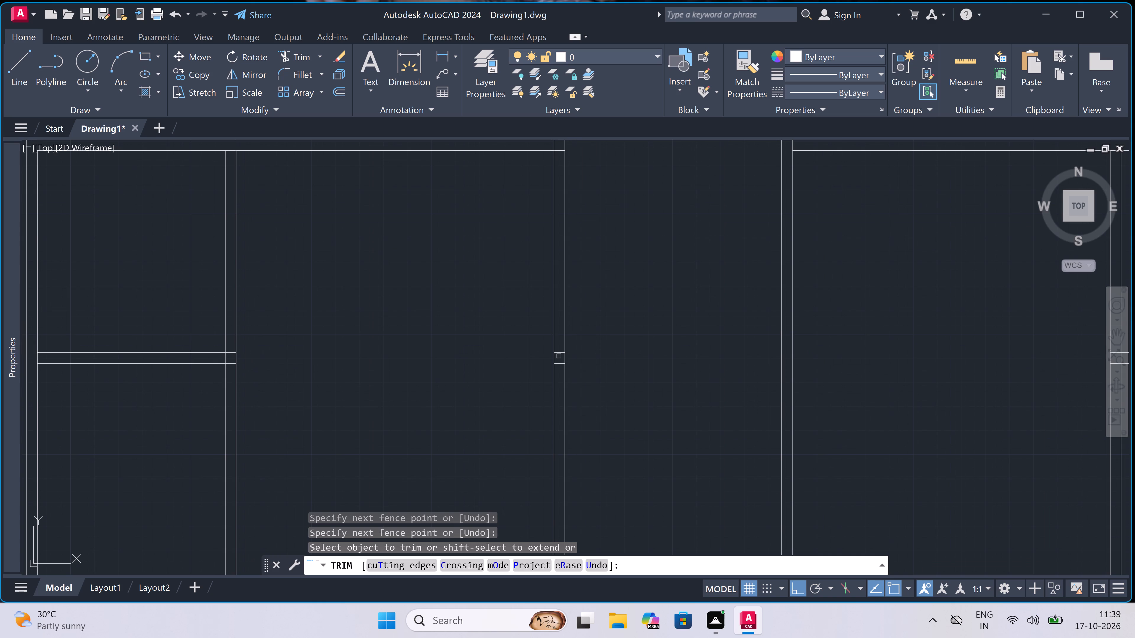
scroll(560, 356, up, 2)
click(549, 320)
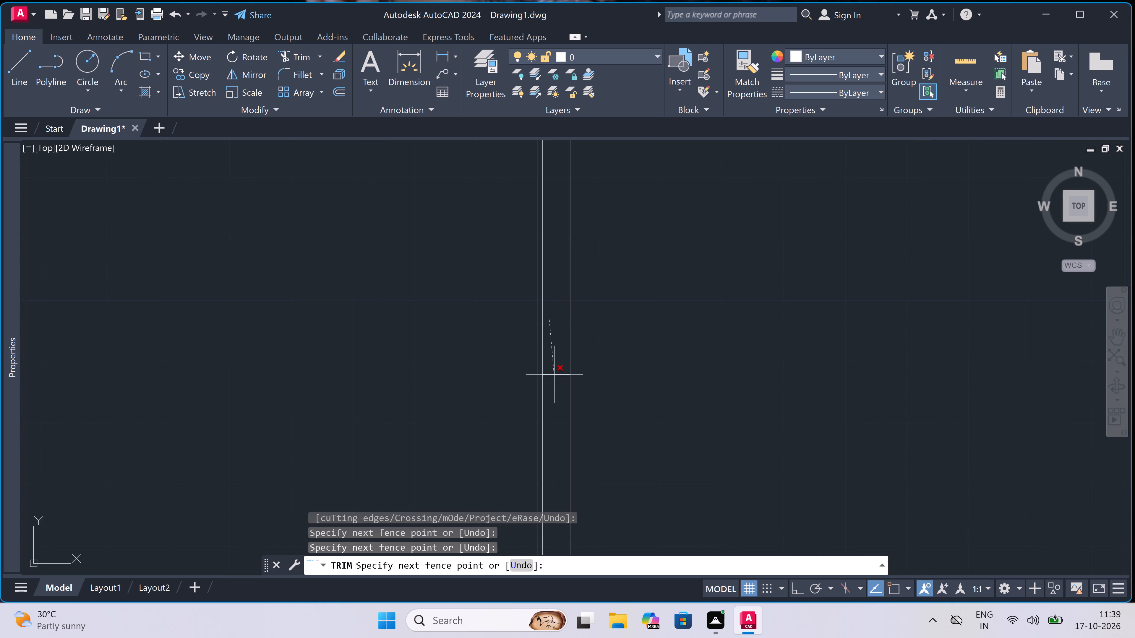
double_click(553, 388)
scroll(553, 391, down, 4)
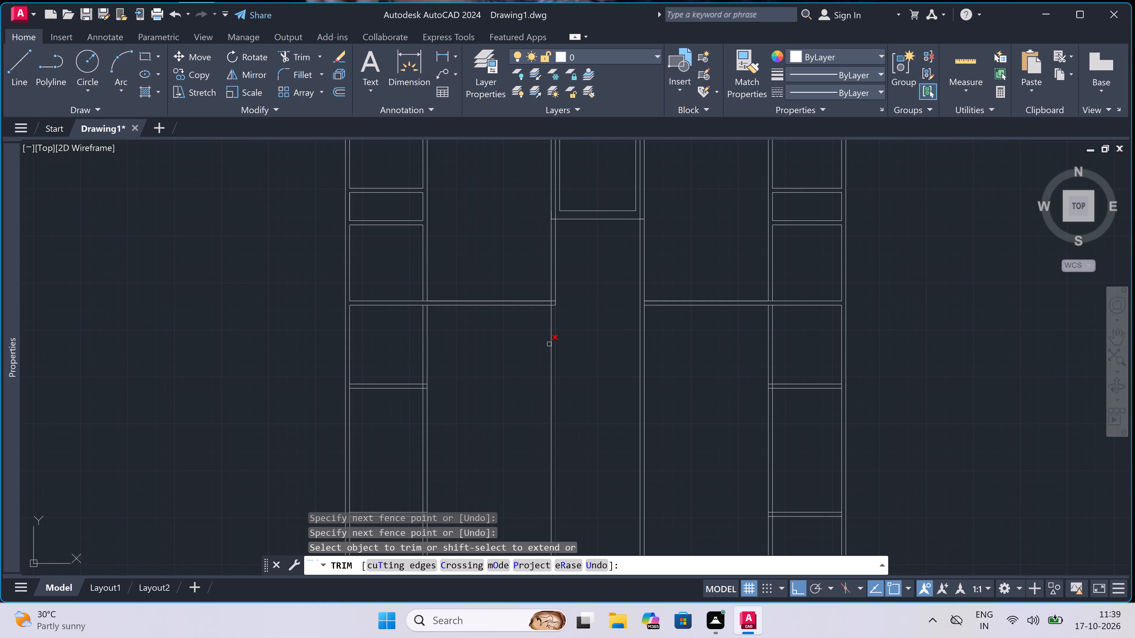
Trim the fourth-wall remnant inside the left central vertical wall and the wall face crossing their junction.
scroll(545, 304, up, 4)
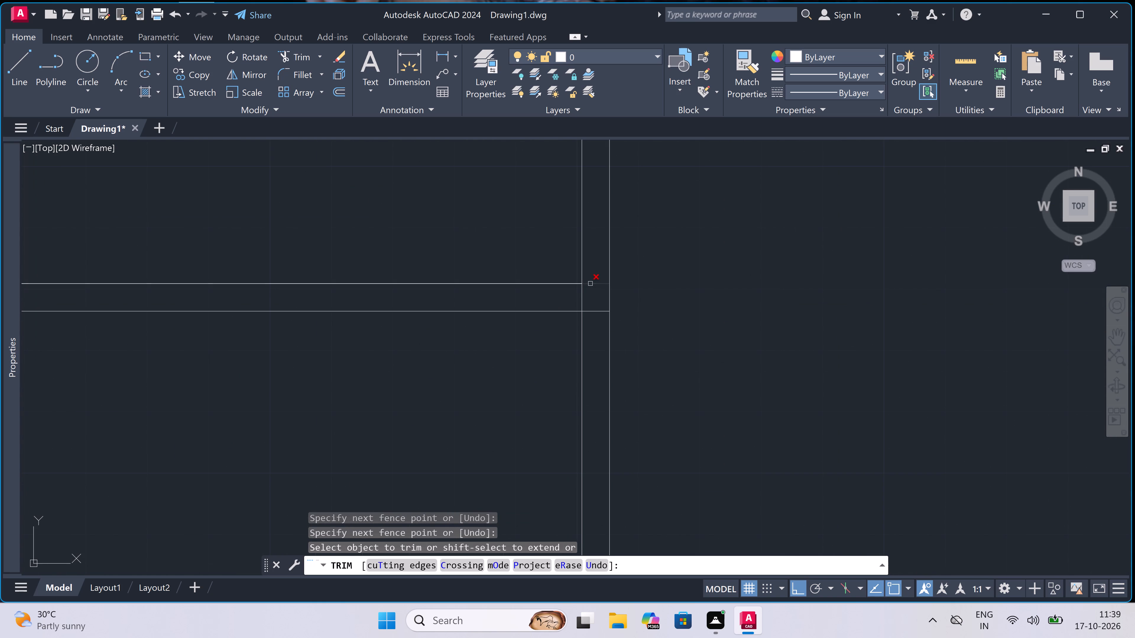
click(595, 276)
click(600, 328)
click(586, 300)
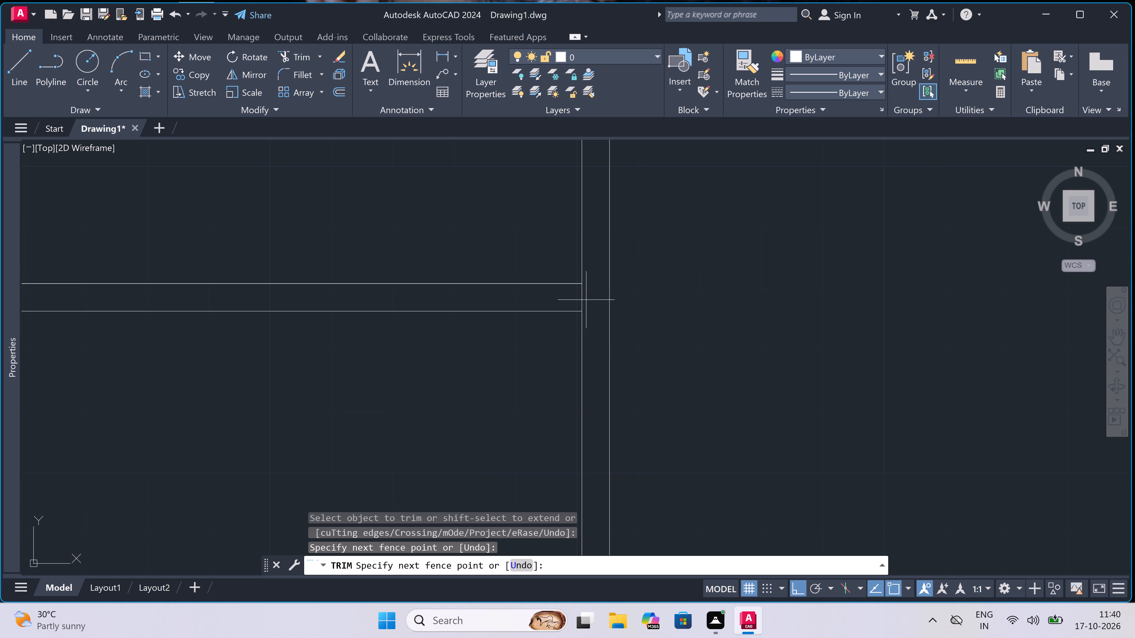
click(516, 302)
scroll(516, 302, down, 5)
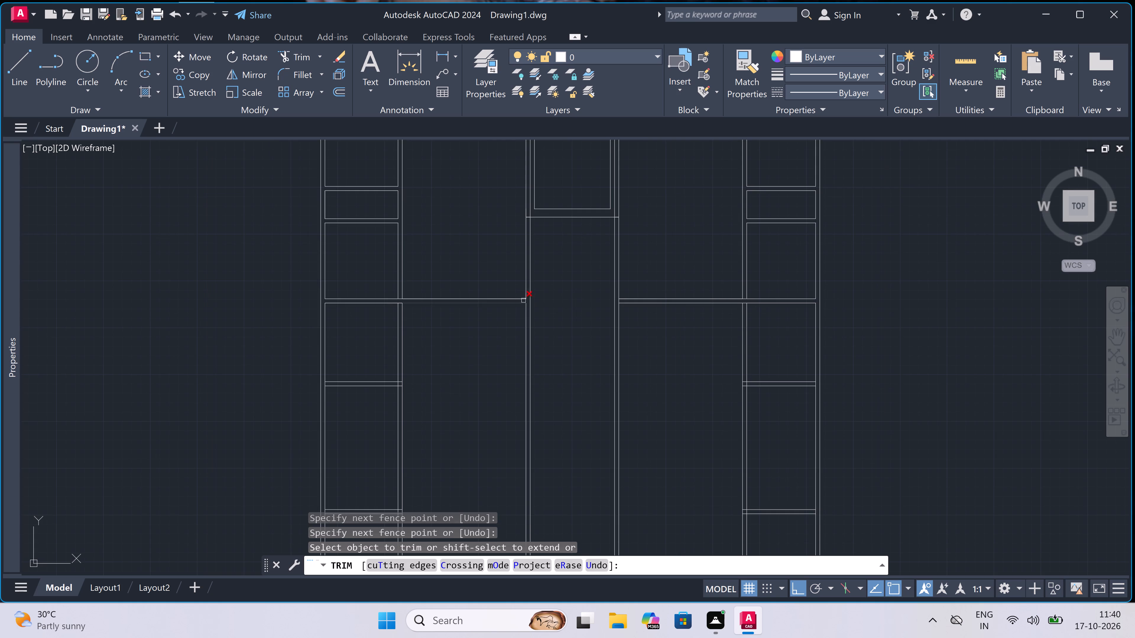
scroll(604, 275, down, 3)
scroll(604, 245, up, 2)
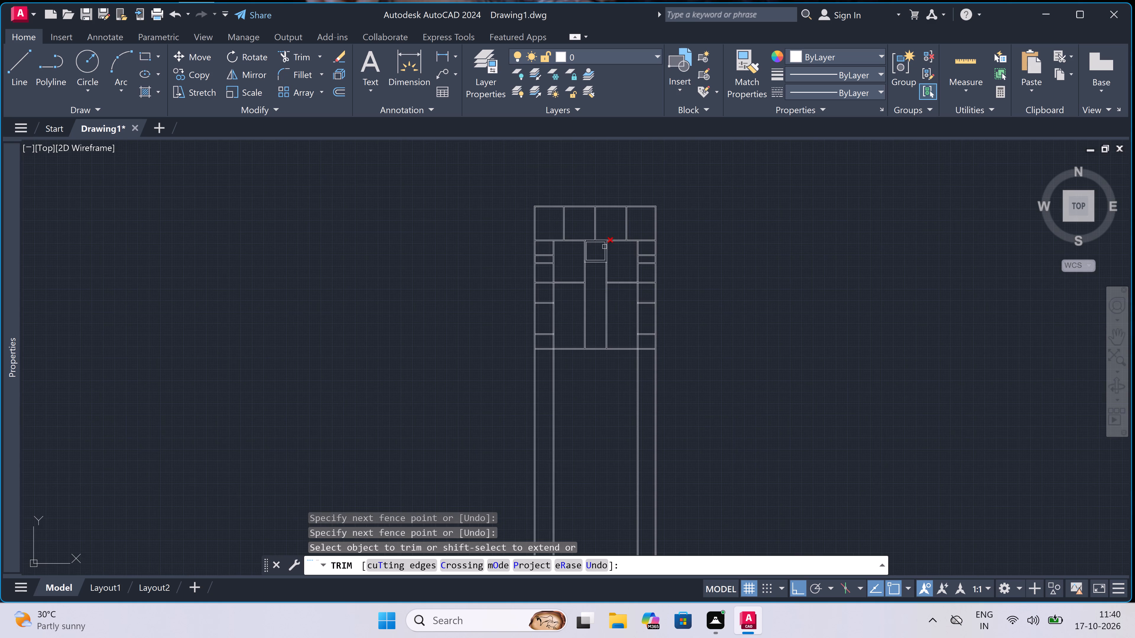
scroll(604, 245, up, 1)
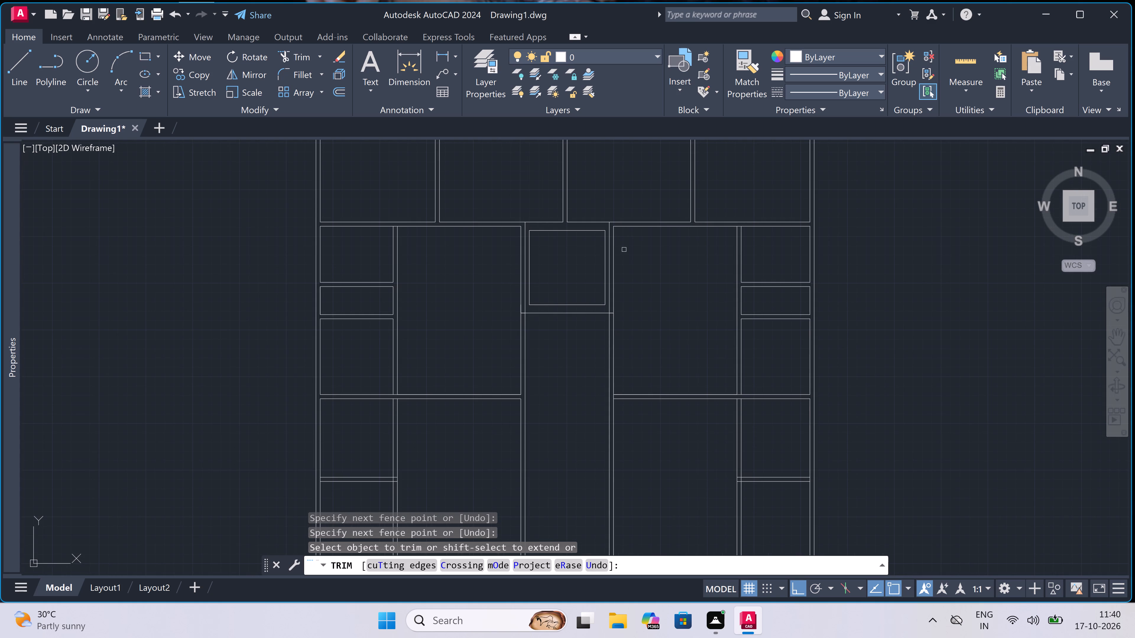
key(Escape)
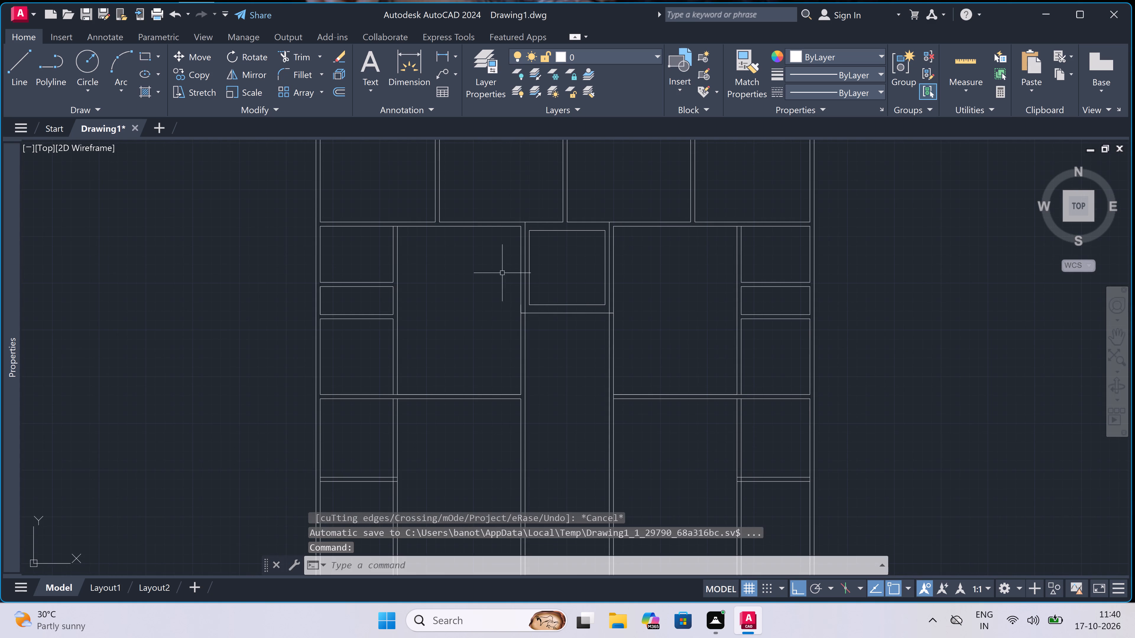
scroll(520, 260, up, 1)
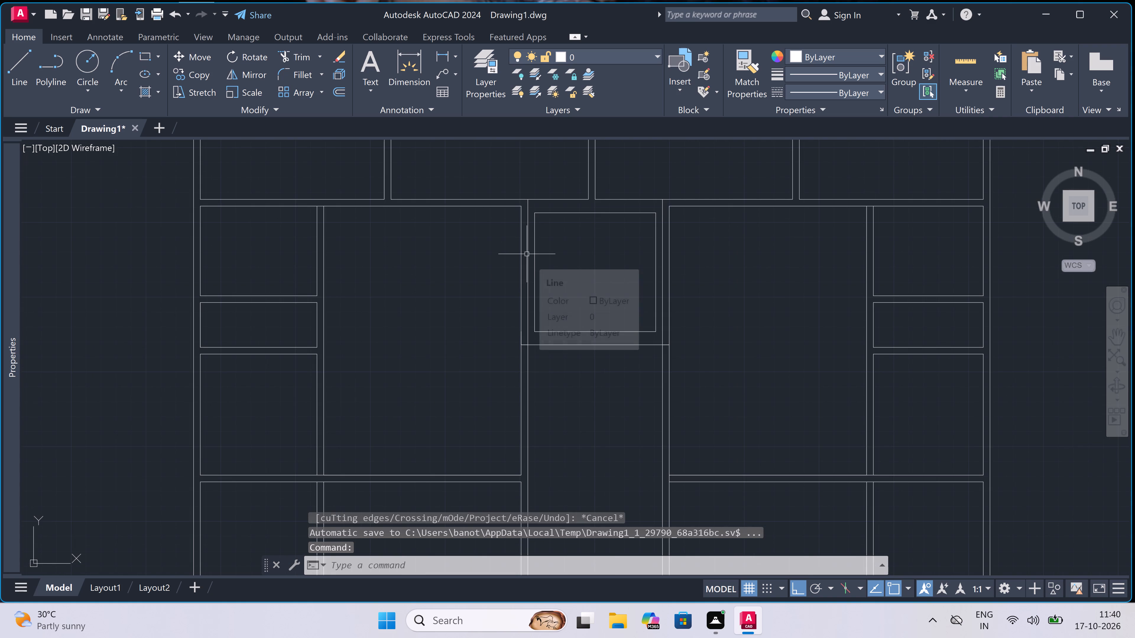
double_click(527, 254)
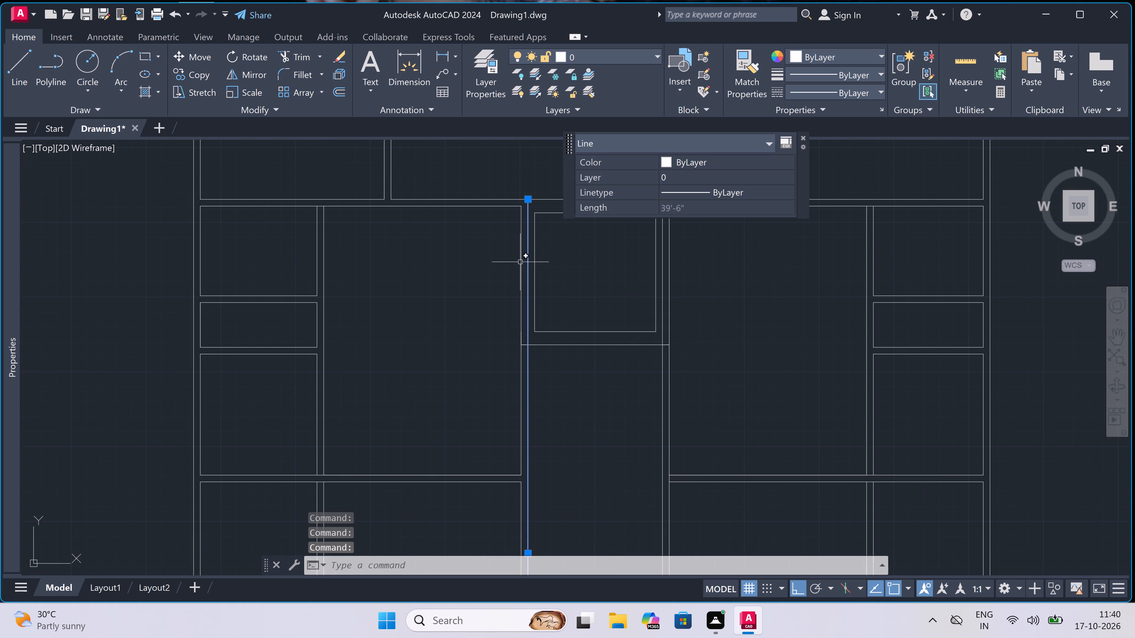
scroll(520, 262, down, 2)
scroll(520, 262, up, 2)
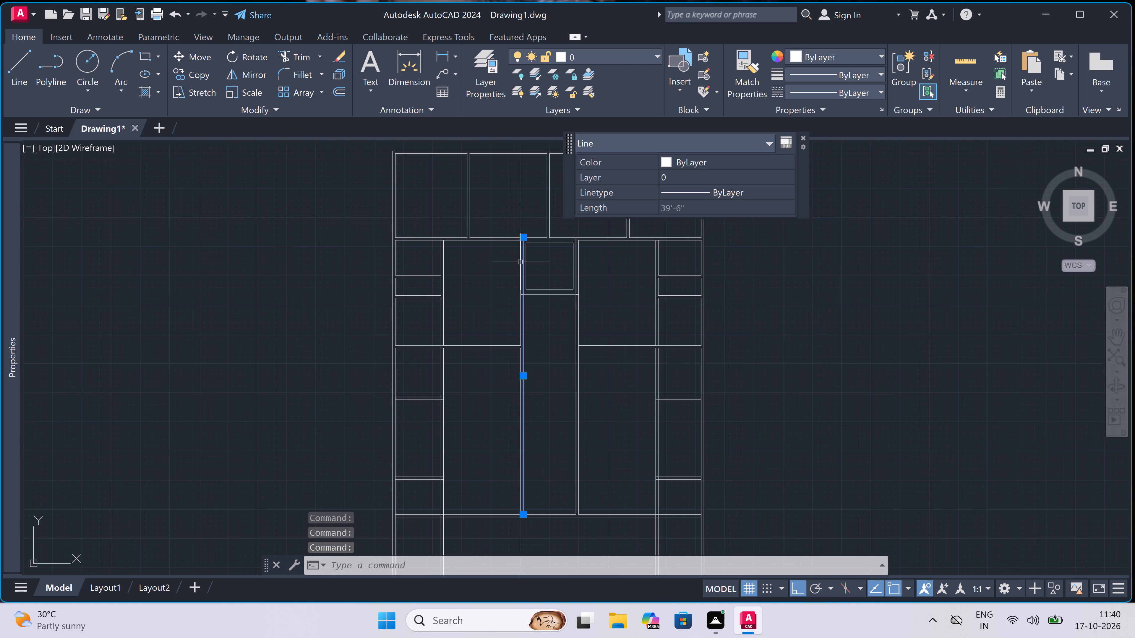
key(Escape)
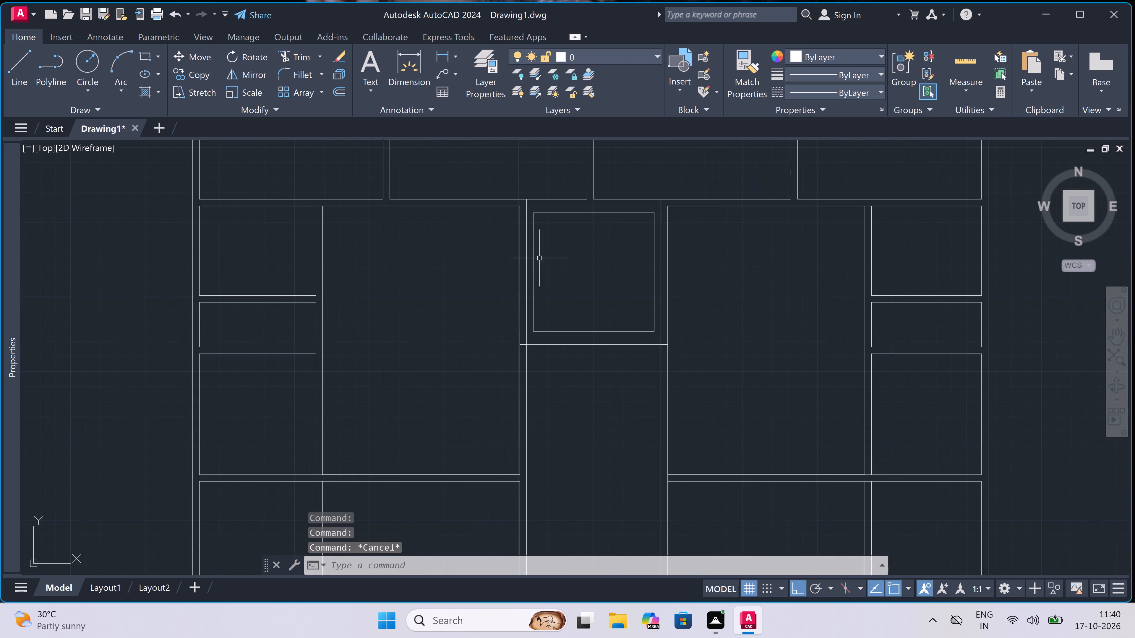
Trim the inner face lines of both central vertical walls alongside the small central square.
text(tr)
key(space)
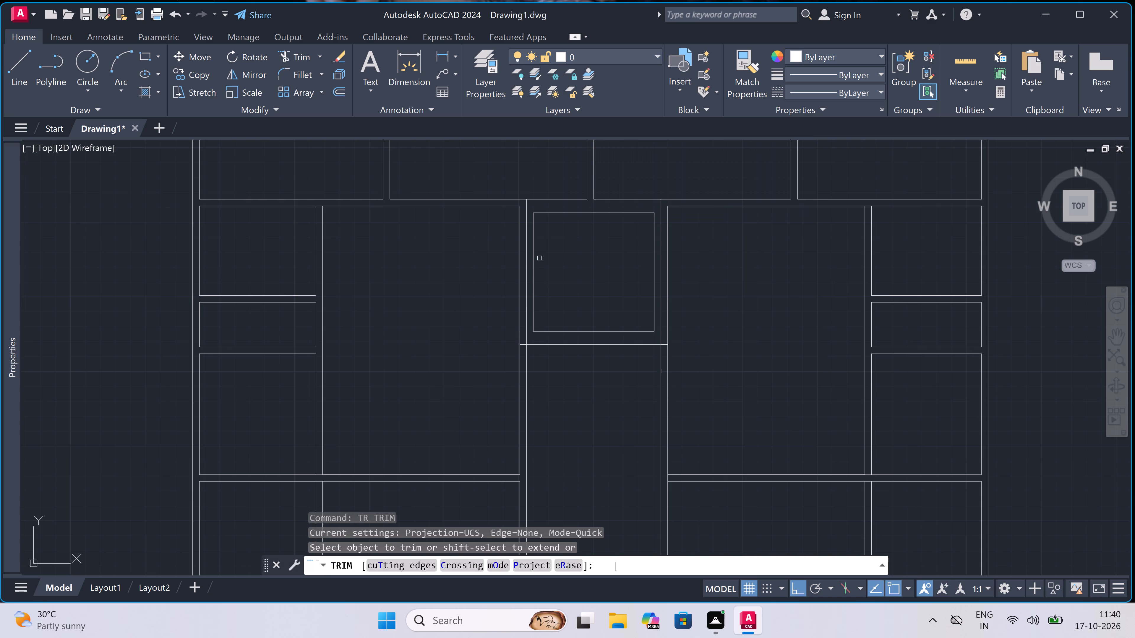
click(527, 273)
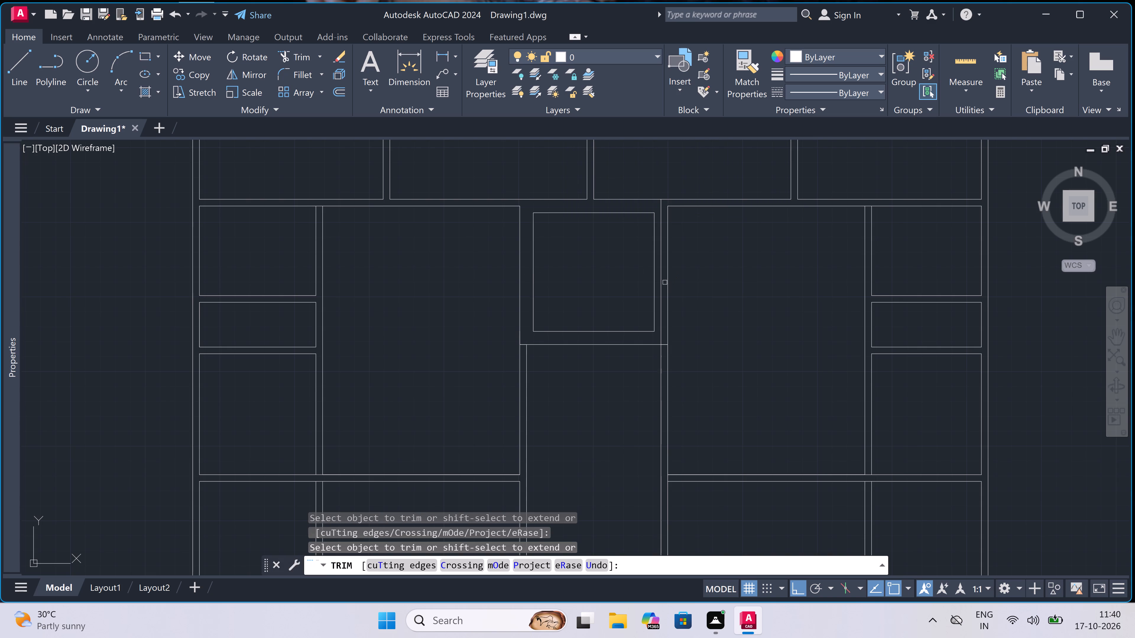
click(660, 281)
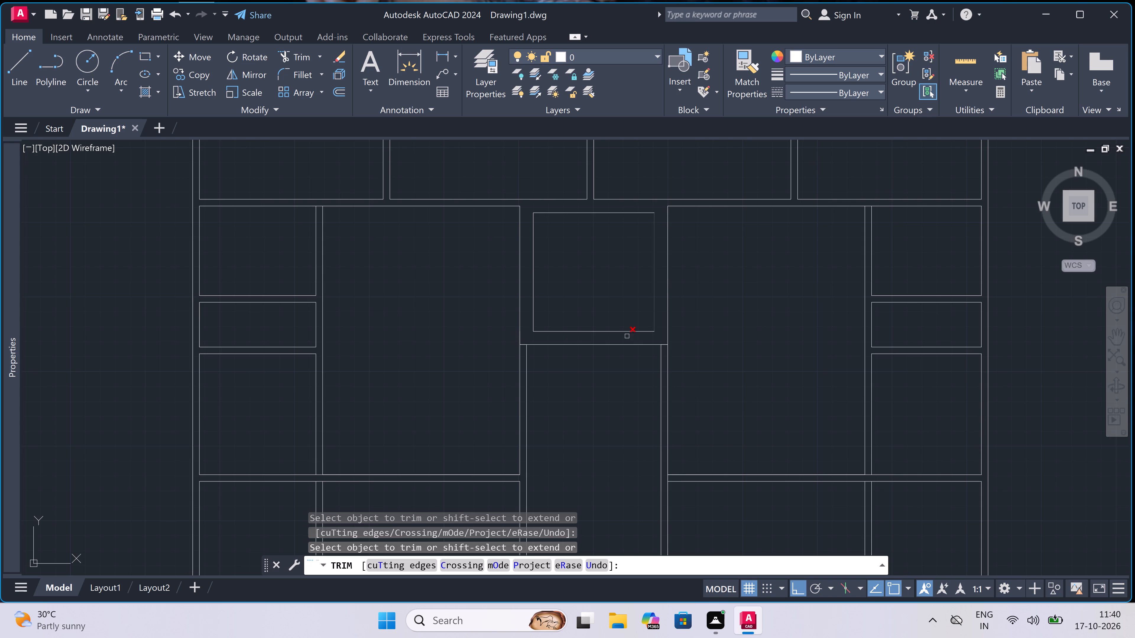
Trim the piece of the horizontal line below the central square that crosses the left central wall's thickness.
scroll(498, 349, up, 2)
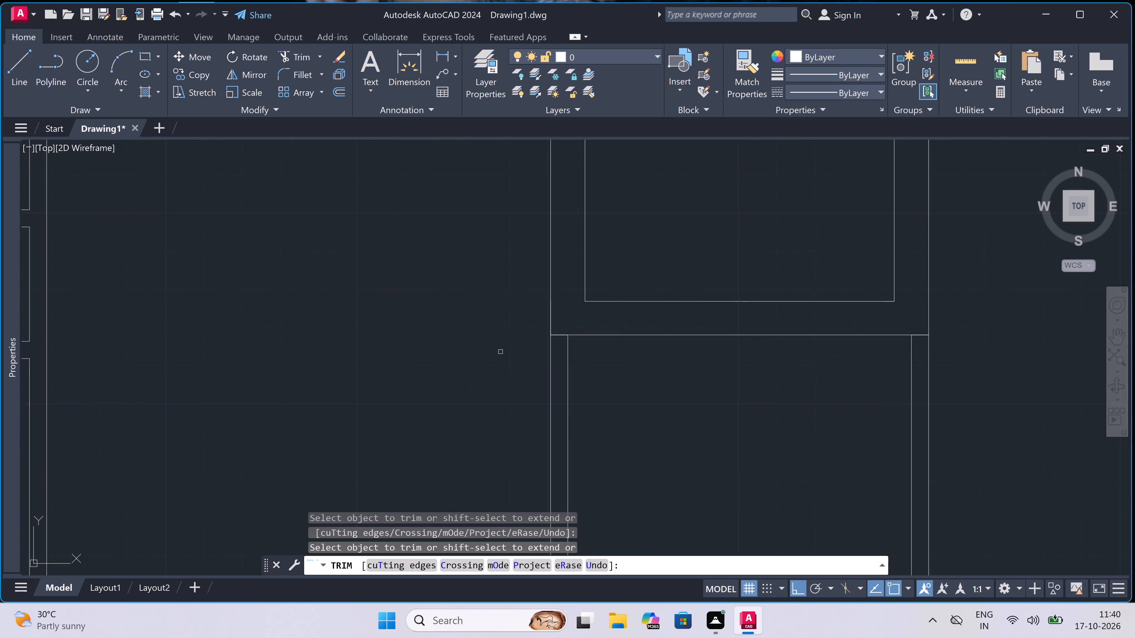
scroll(500, 352, up, 1)
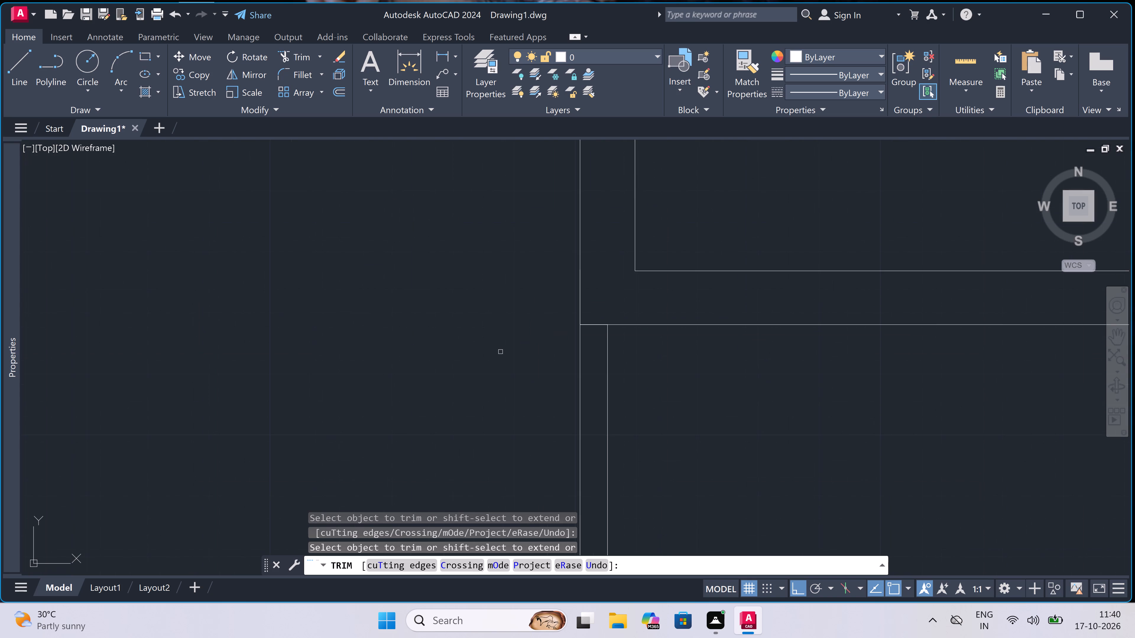
scroll(500, 352, up, 2)
scroll(530, 338, down, 4)
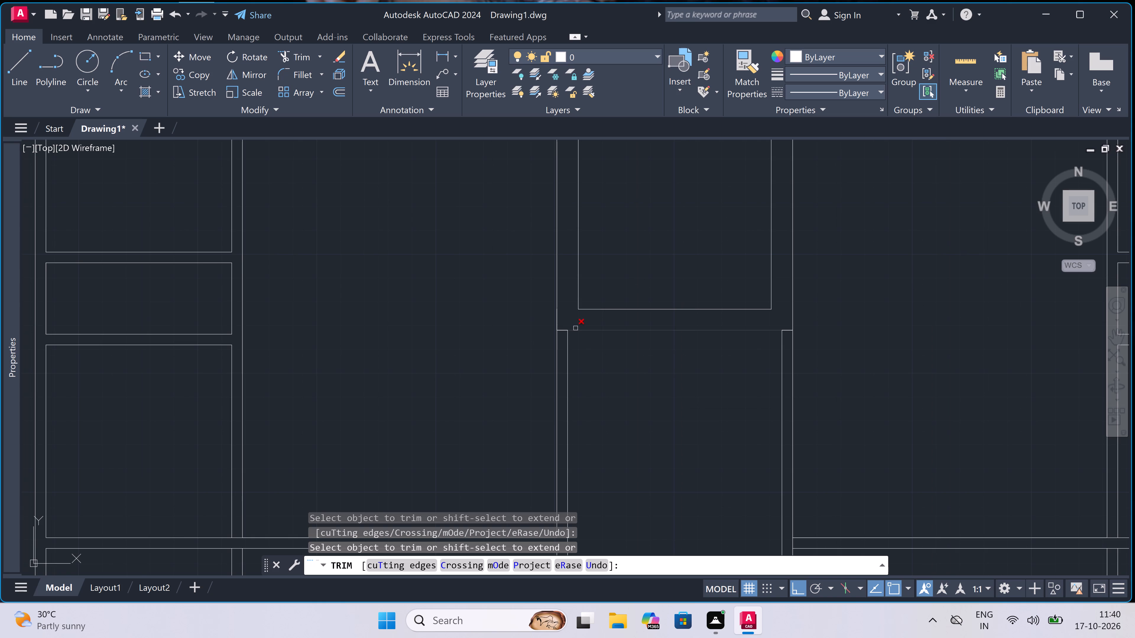
scroll(575, 328, up, 2)
scroll(551, 336, up, 2)
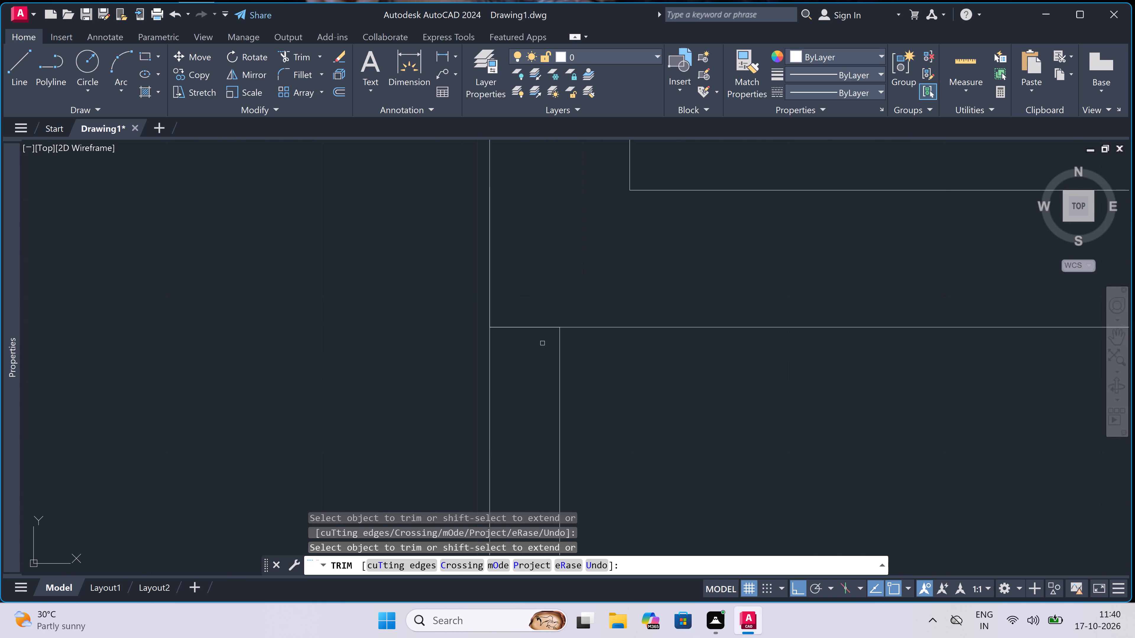
click(532, 351)
click(520, 287)
scroll(361, 330, down, 5)
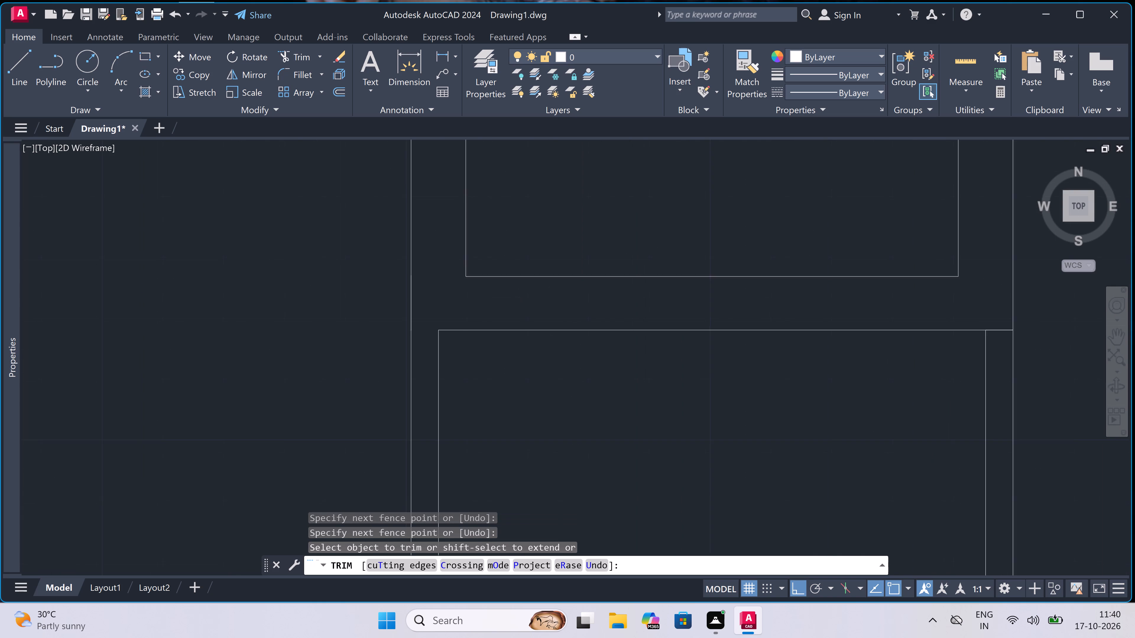
Trim the piece of the horizontal line below the central square that crosses the right central wall's thickness.
scroll(361, 334, down, 4)
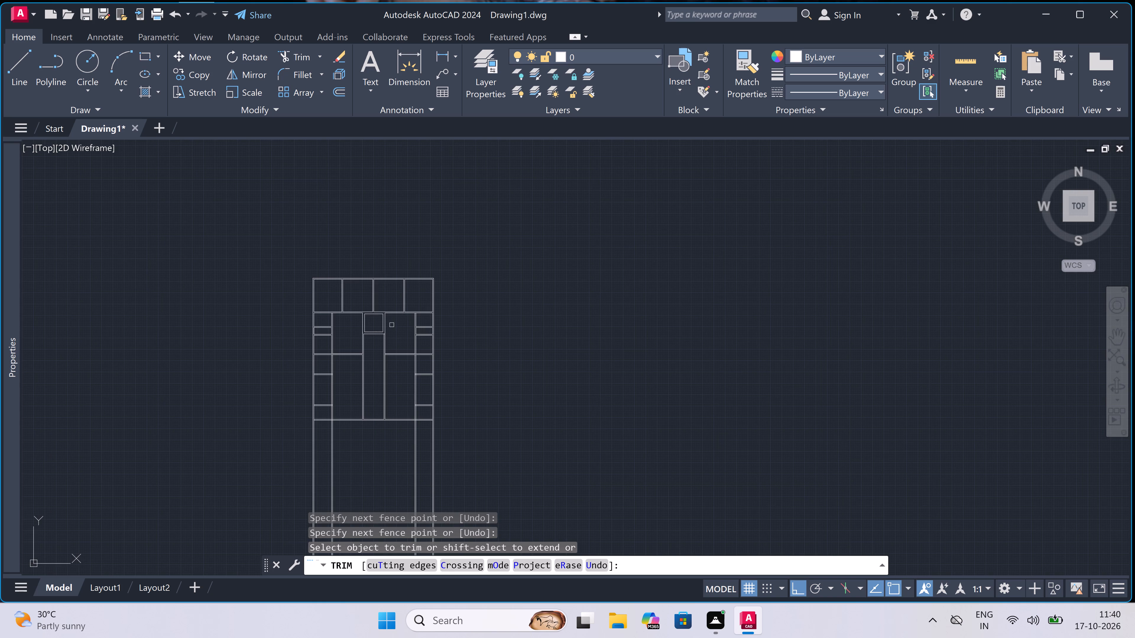
scroll(392, 325, up, 3)
scroll(270, 392, up, 4)
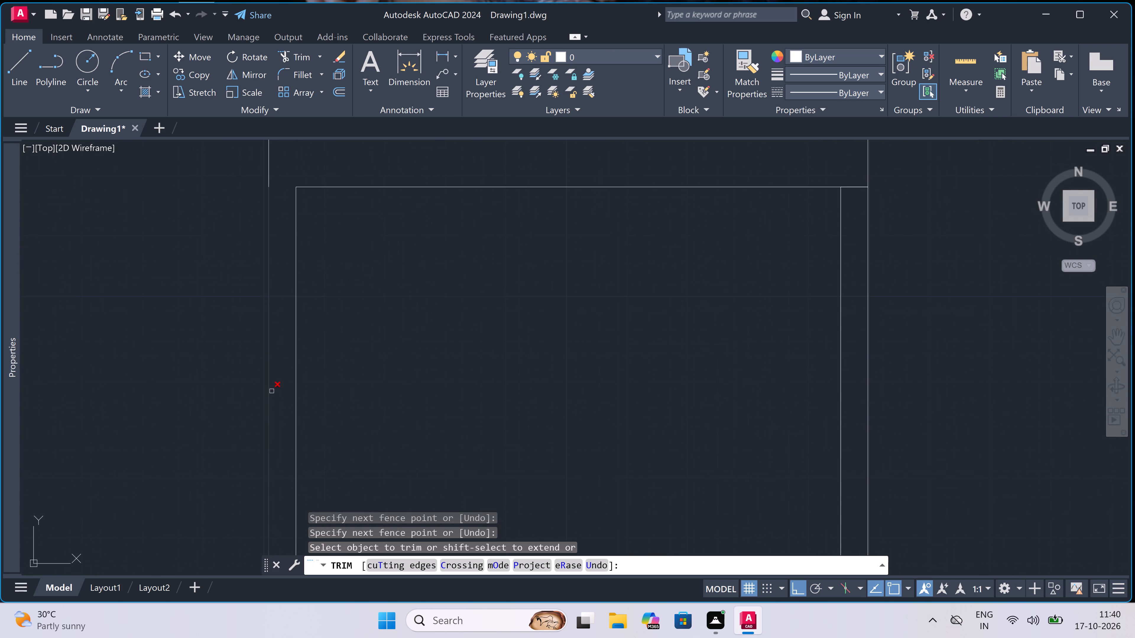
scroll(417, 341, down, 1)
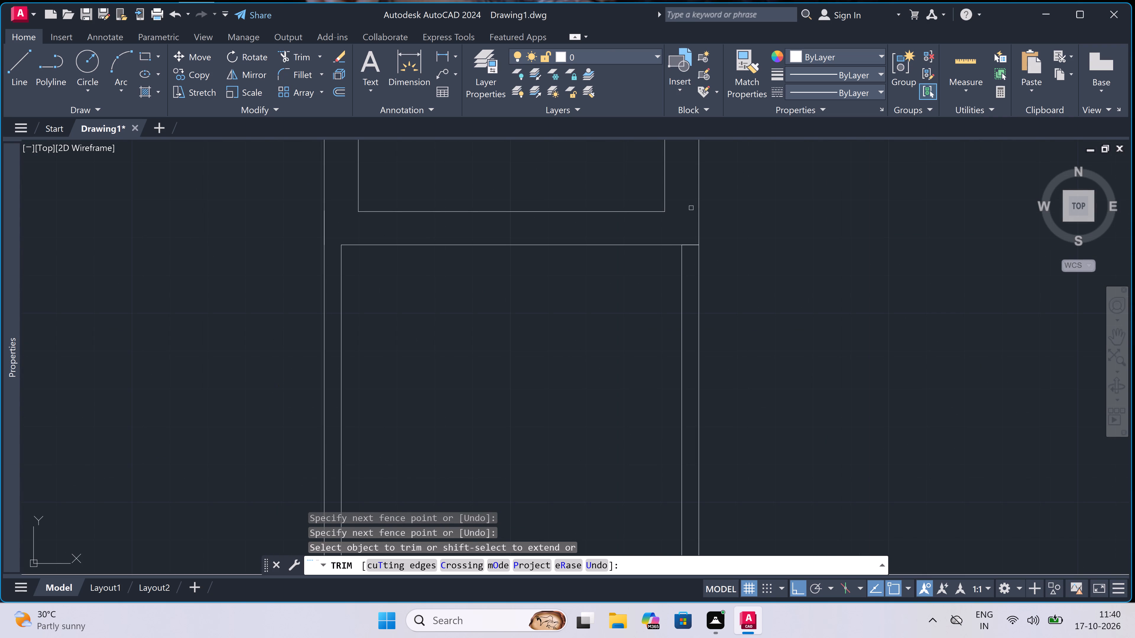
click(689, 231)
click(688, 279)
scroll(688, 279, down, 2)
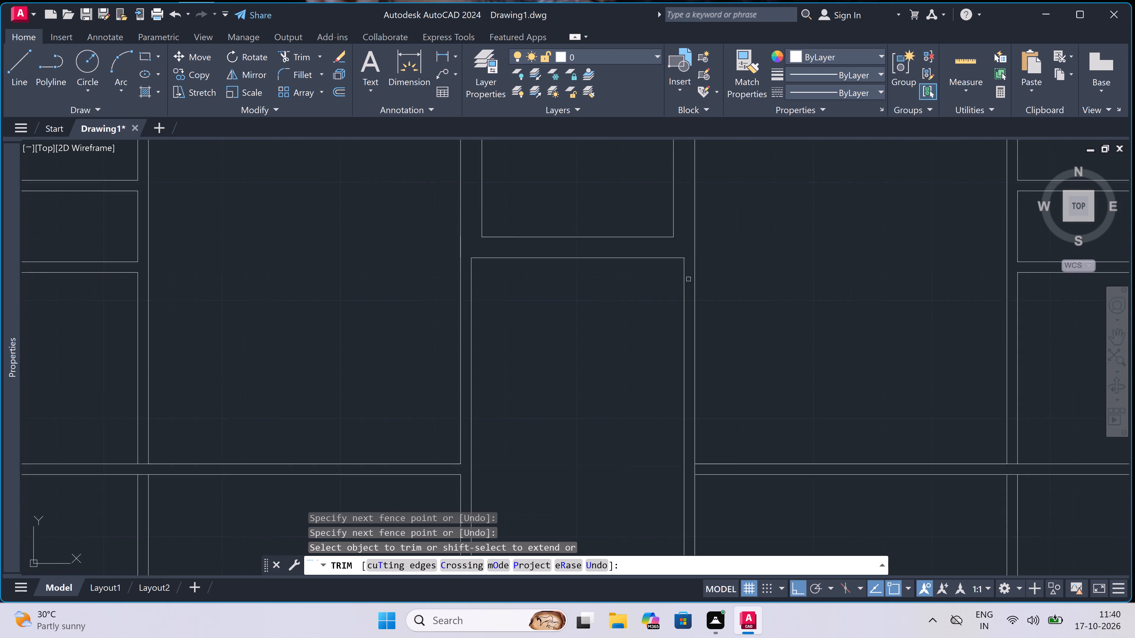
scroll(688, 279, down, 1)
key(Escape)
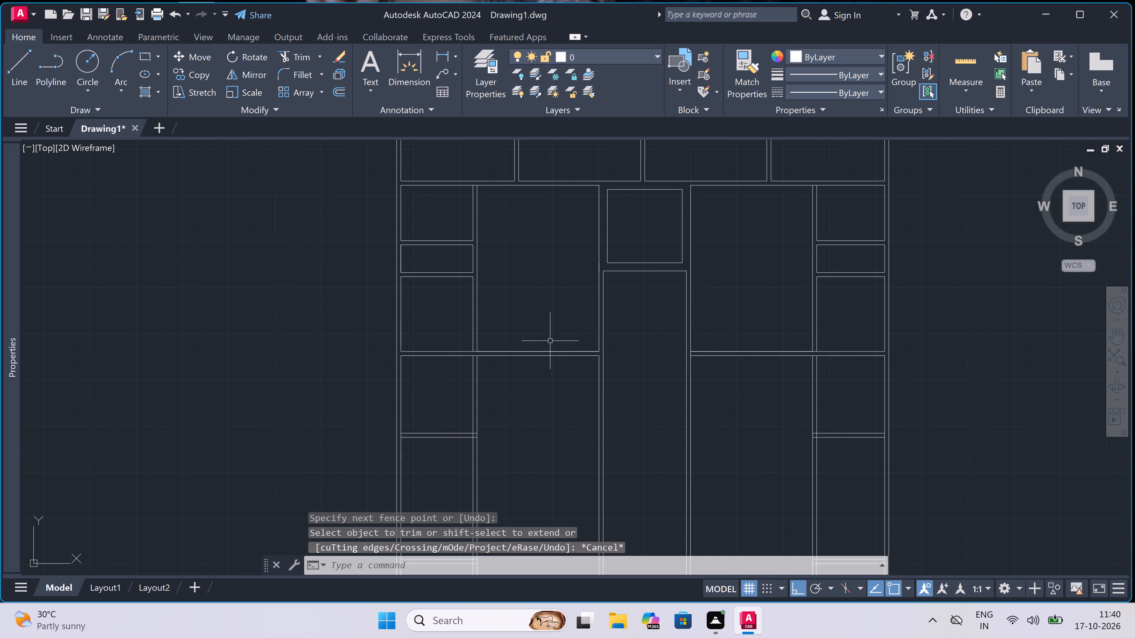
Offset the lower line of the seventh horizontal wall 6'9" downward.
scroll(550, 341, down, 4)
scroll(550, 342, up, 3)
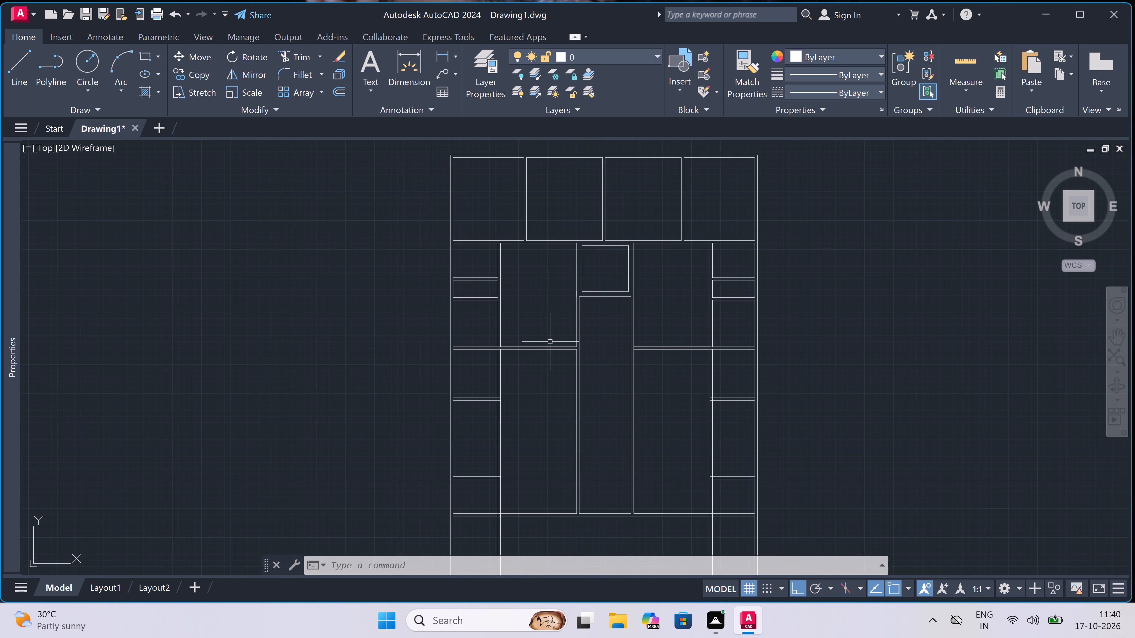
scroll(551, 342, down, 1)
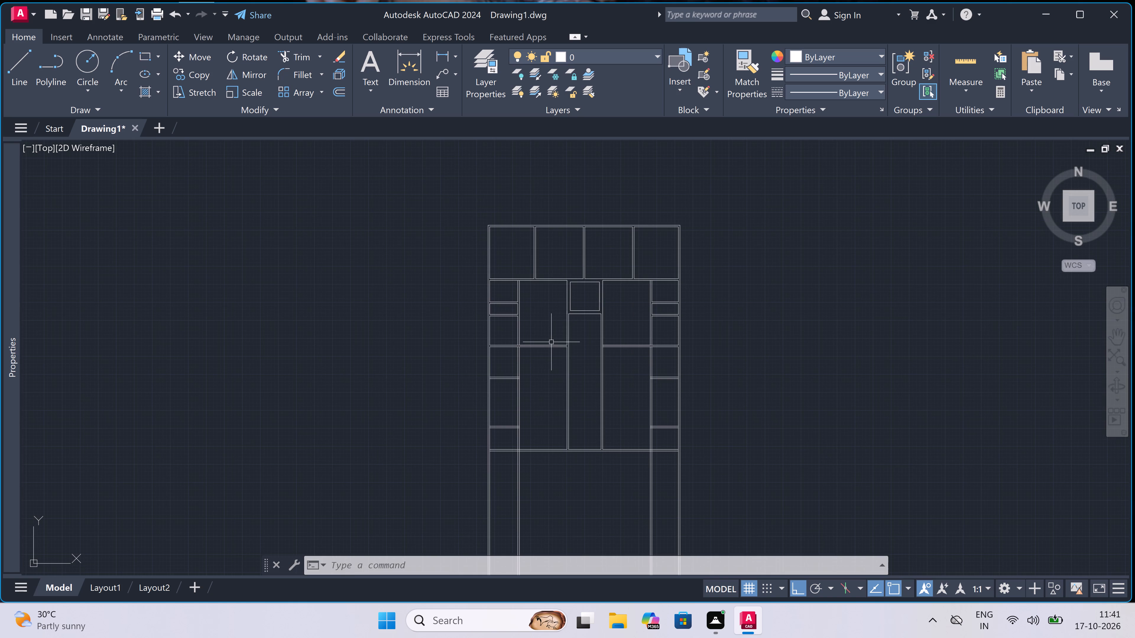
scroll(548, 357, down, 2)
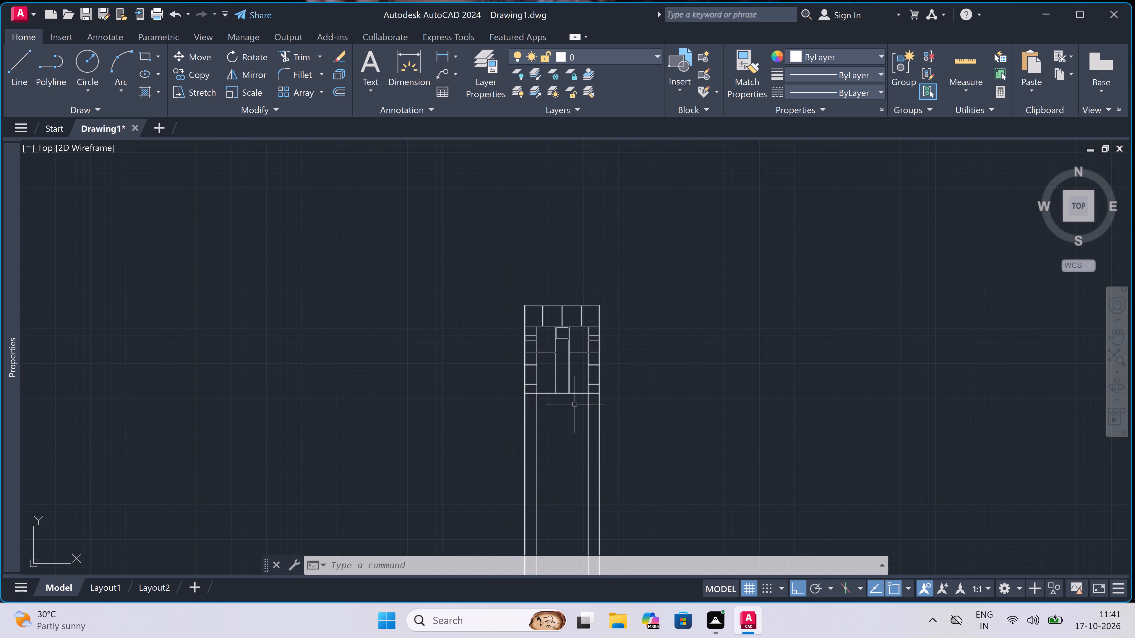
scroll(574, 402, up, 4)
text(o)
key(space)
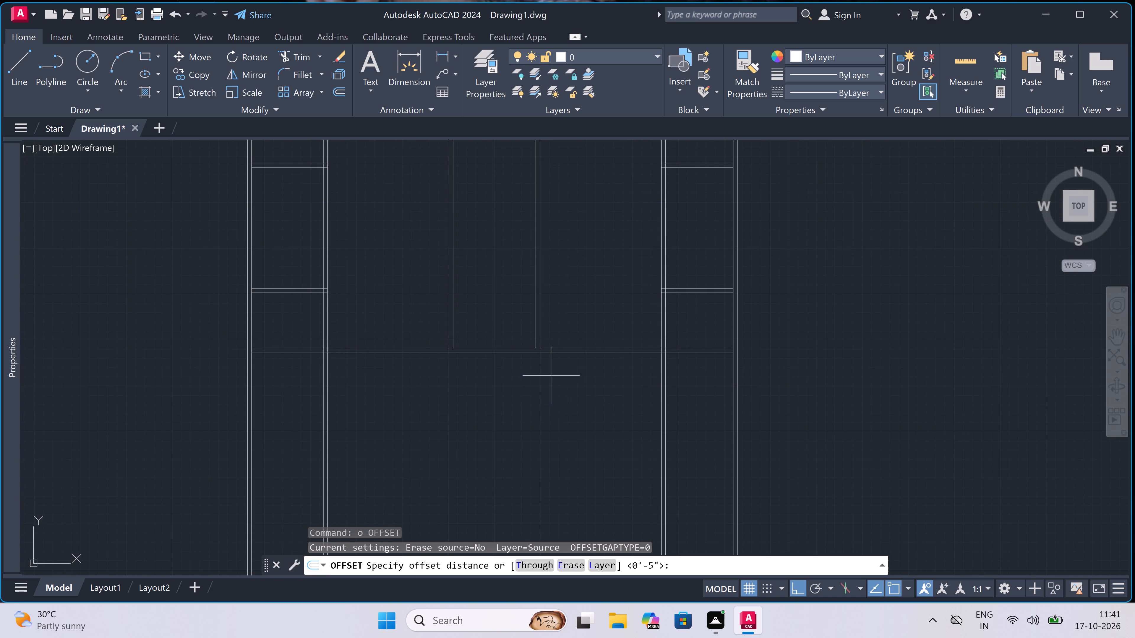
click(521, 353)
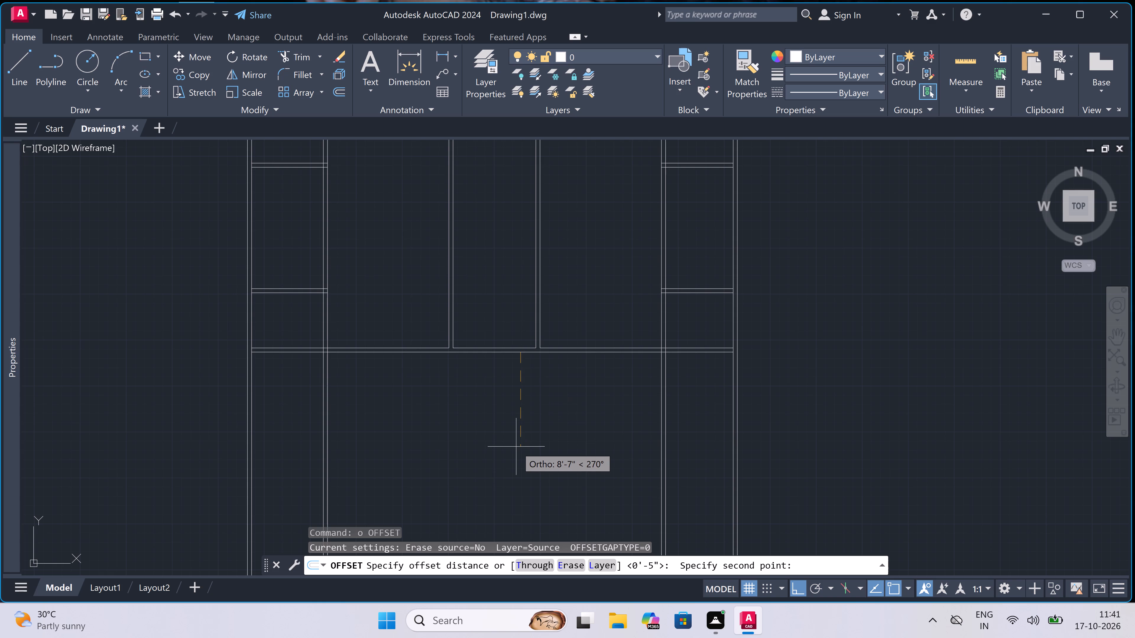
text(6'9")
key(space)
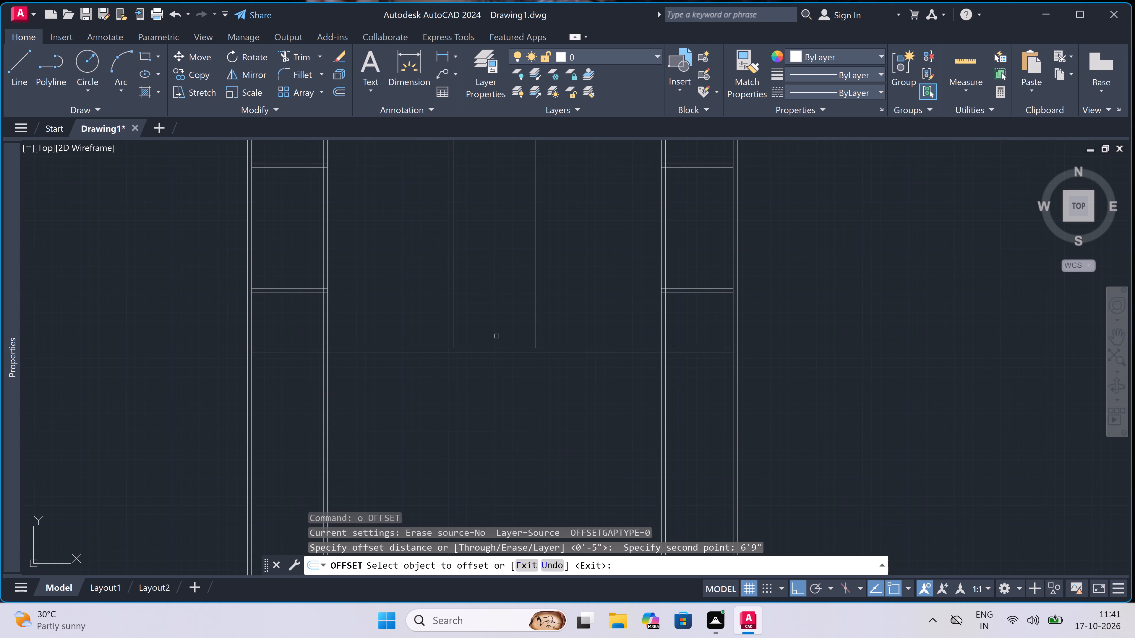
double_click(492, 353)
double_click(487, 421)
key(Escape)
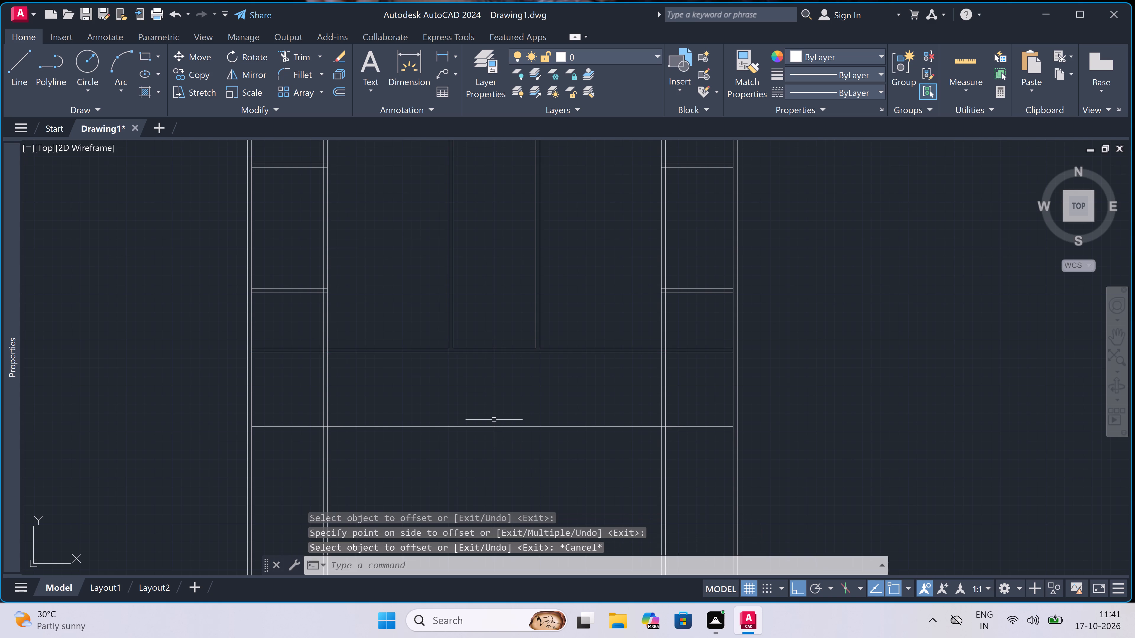
Offset the single horizontal line below the seventh wall 4.5" downward to form the eighth horizontal wall.
key(space)
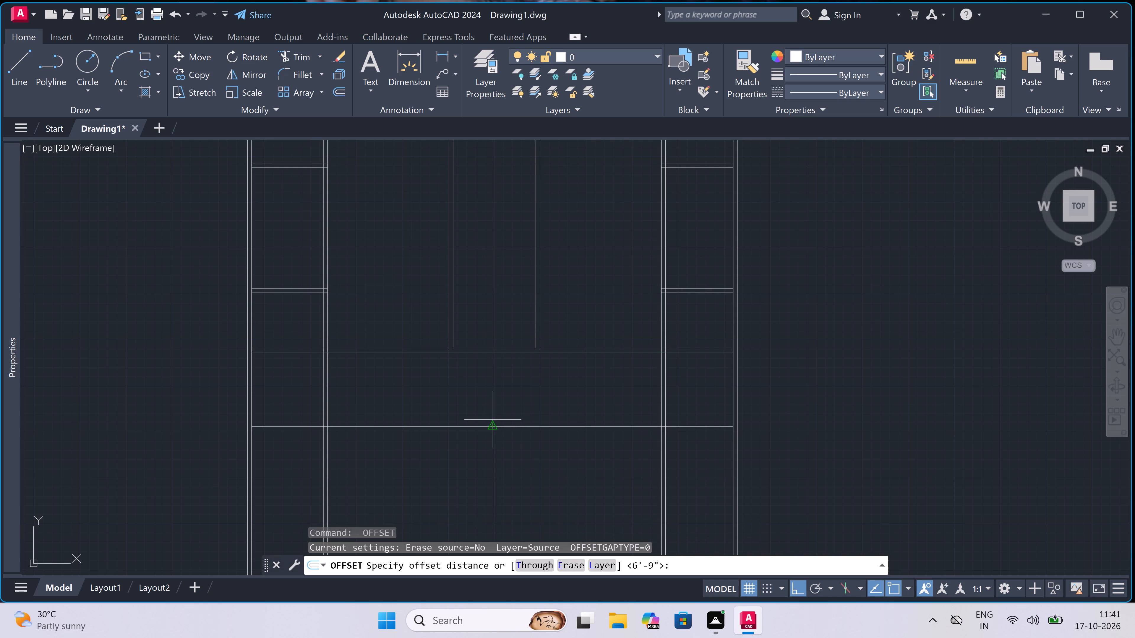
click(489, 433)
text(4.5)
text(")
key(space)
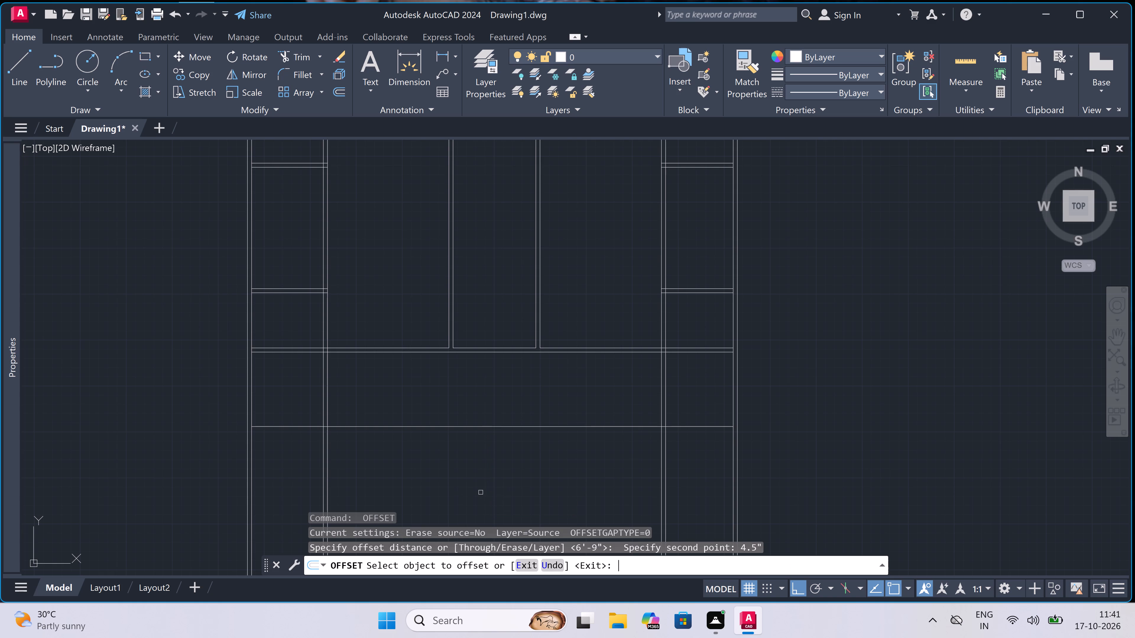
click(462, 428)
click(455, 449)
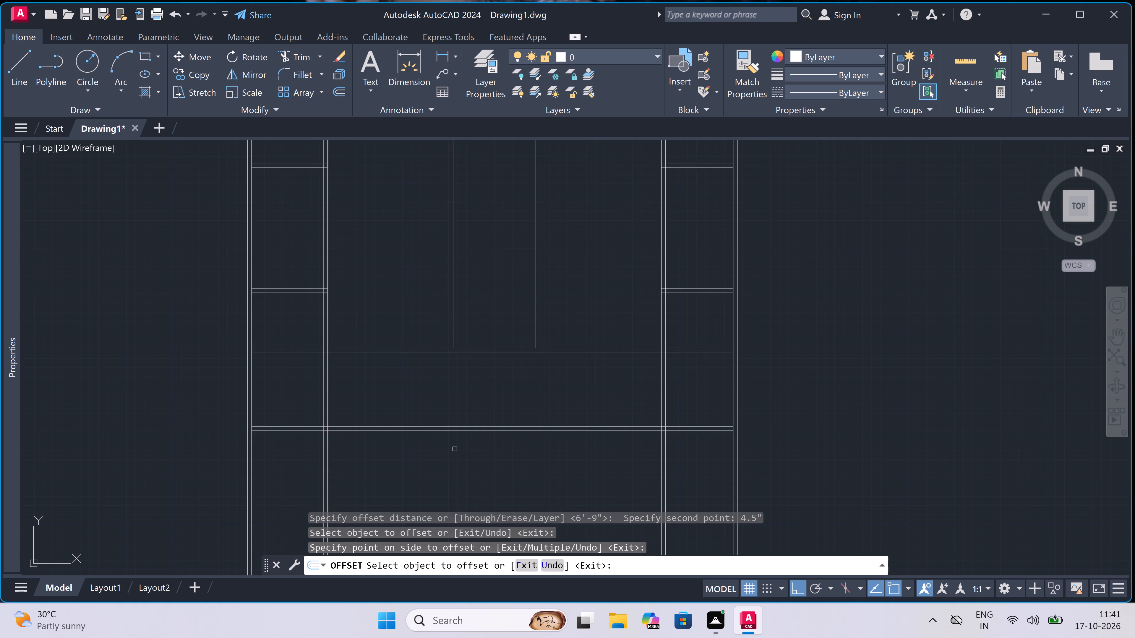
key(Escape)
Offset the lower line of the eighth horizontal wall 2'6" downward.
key(space)
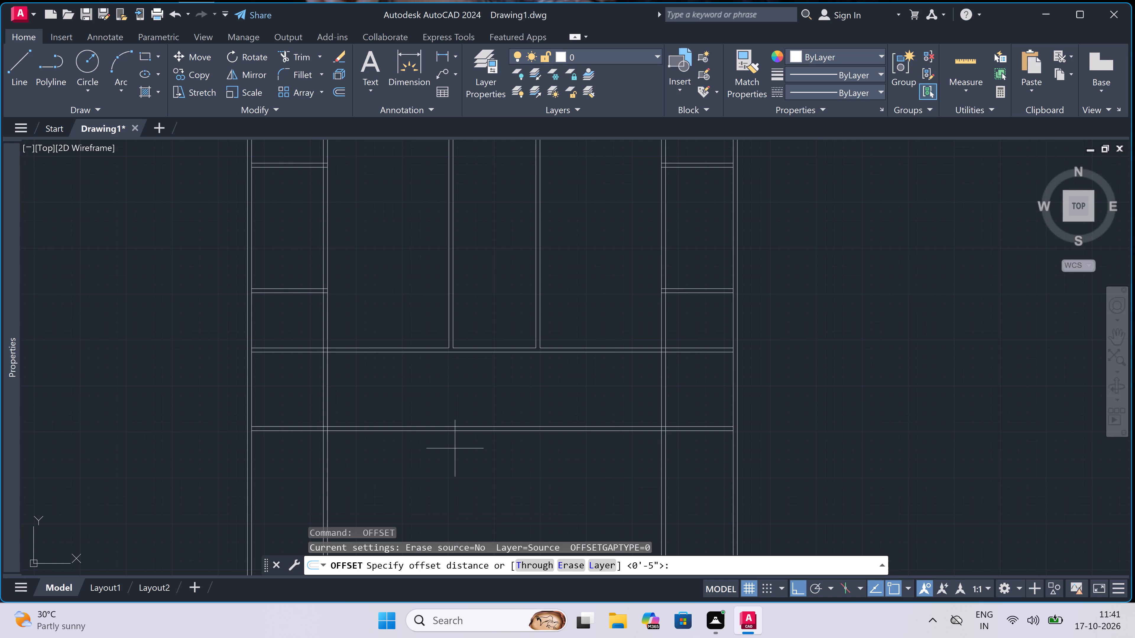
click(455, 435)
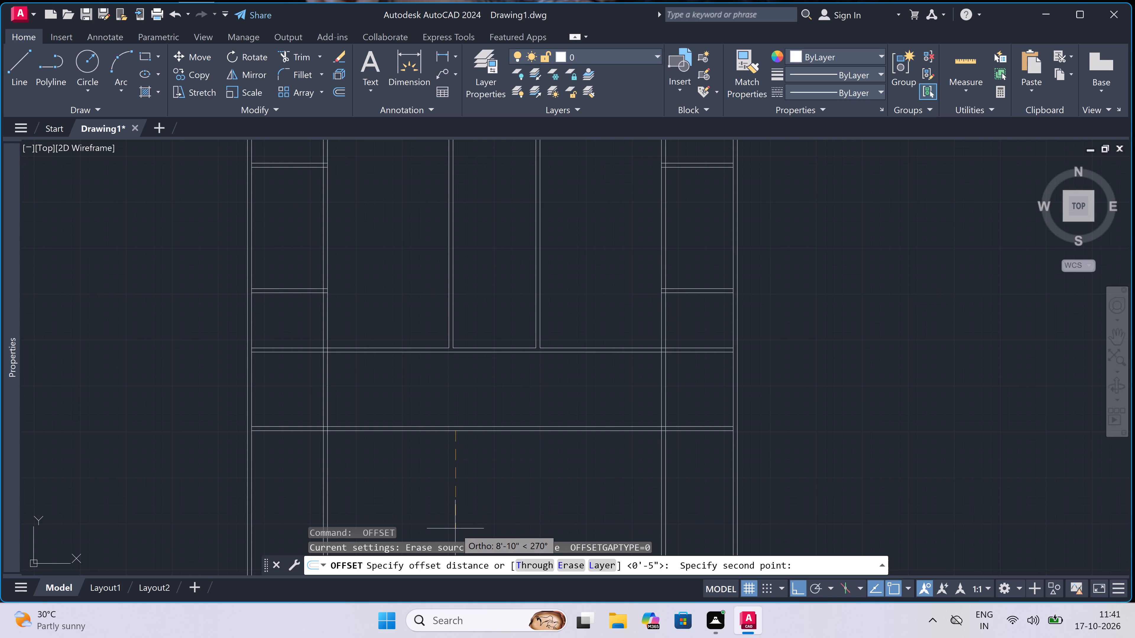
key(2)
text('6)
text(")
key(space)
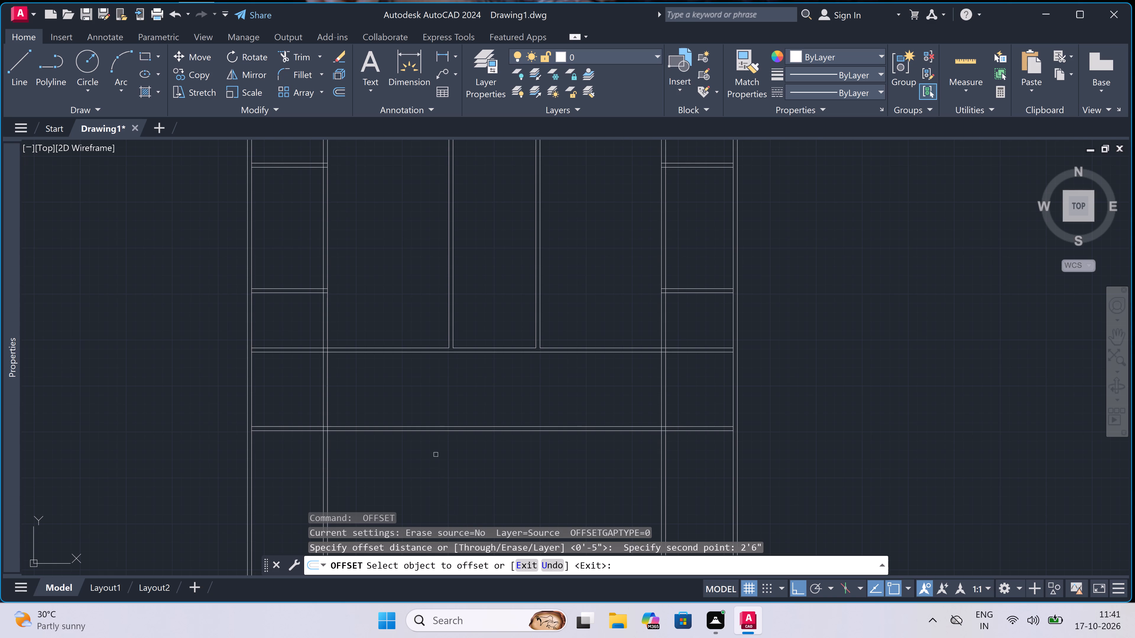
click(430, 432)
click(427, 470)
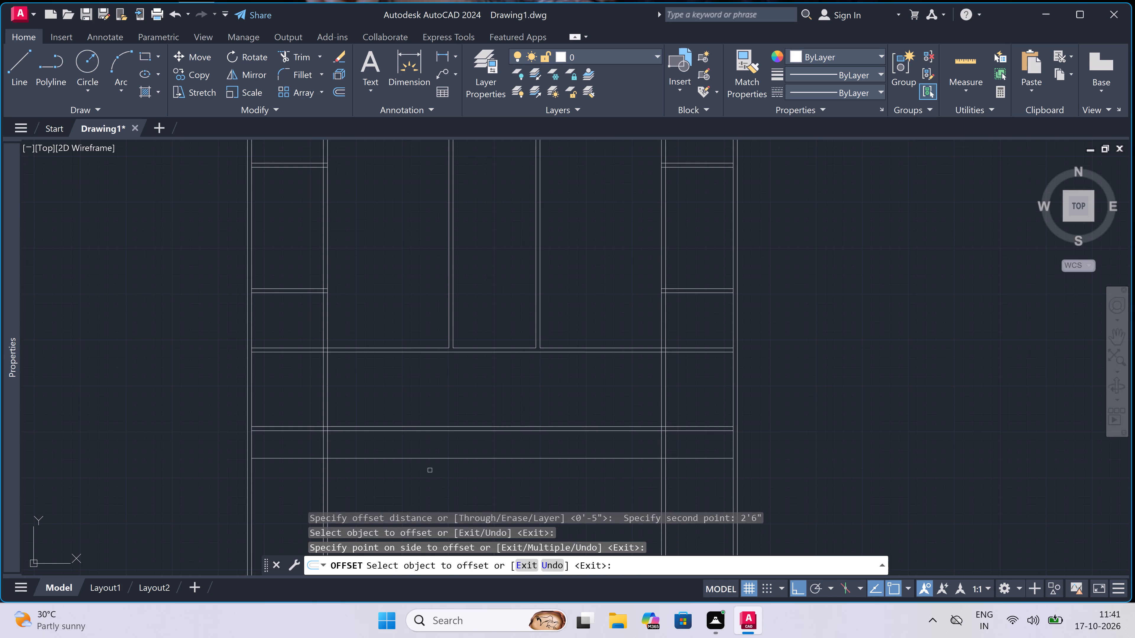
key(Escape)
Offset the single line below the eighth wall 4.5" downward to form the ninth horizontal wall.
key(space)
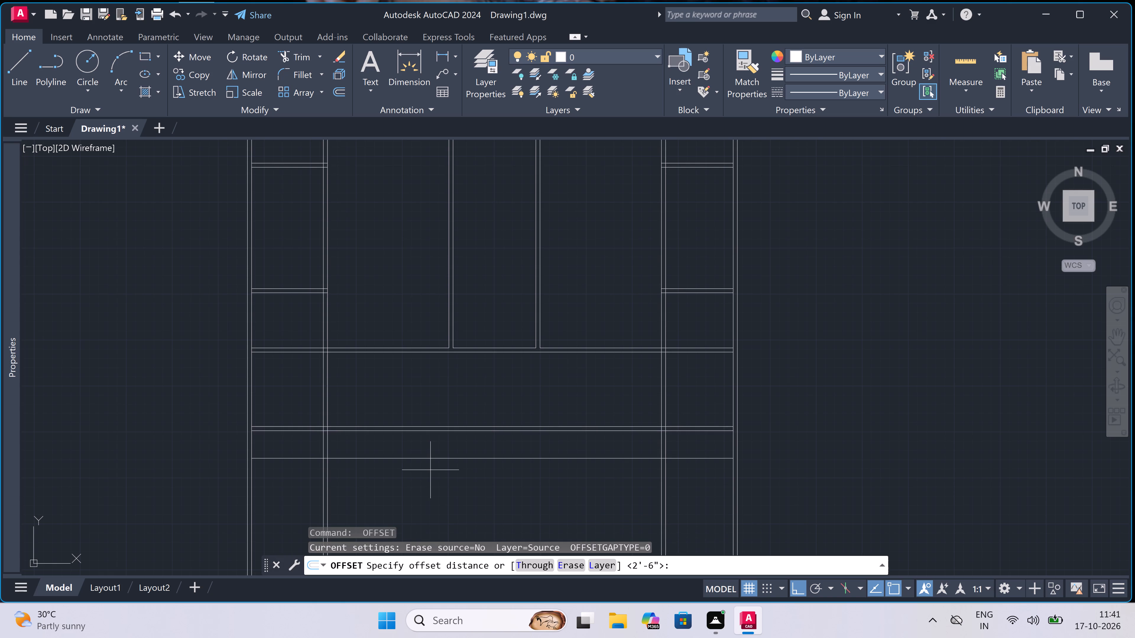
scroll(431, 469, down, 3)
scroll(431, 470, up, 3)
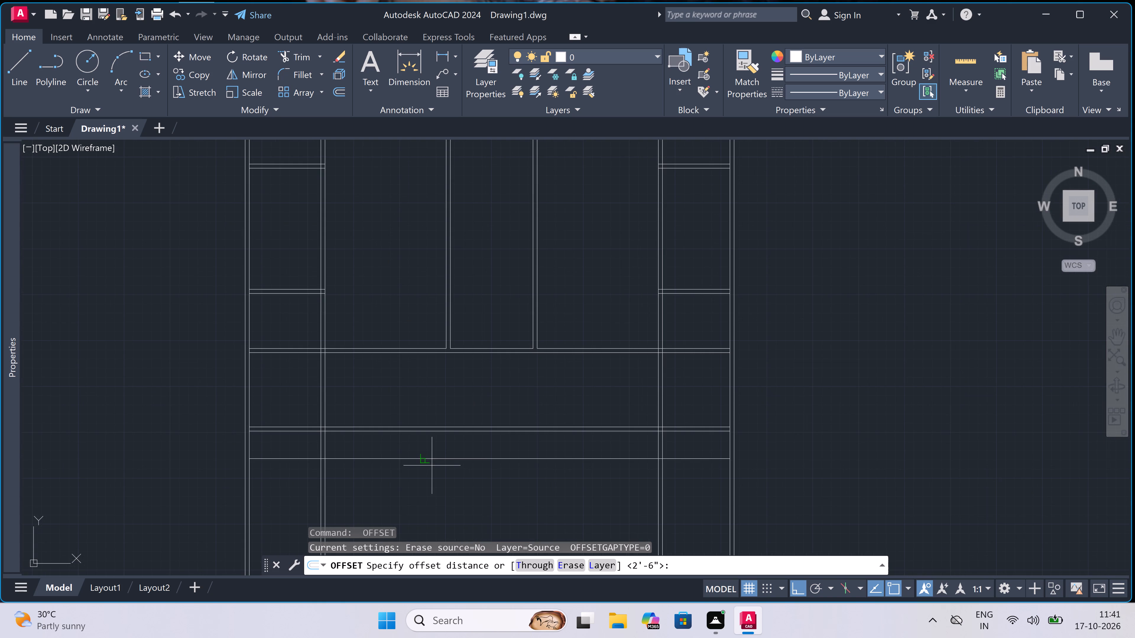
double_click(432, 457)
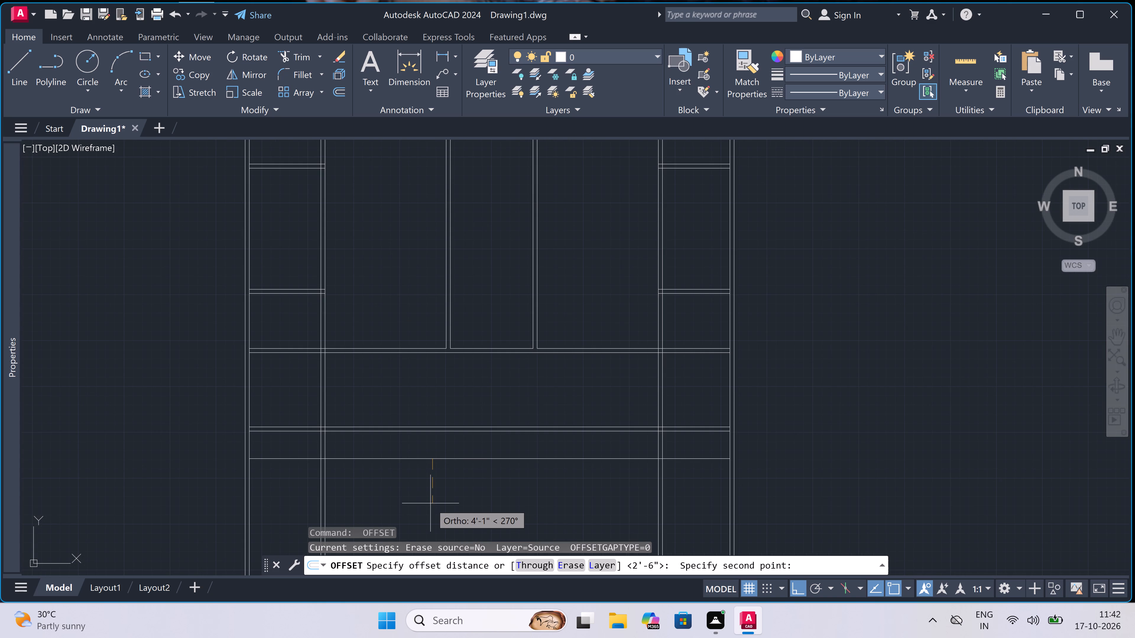
text(4.5)
text(")
key(space)
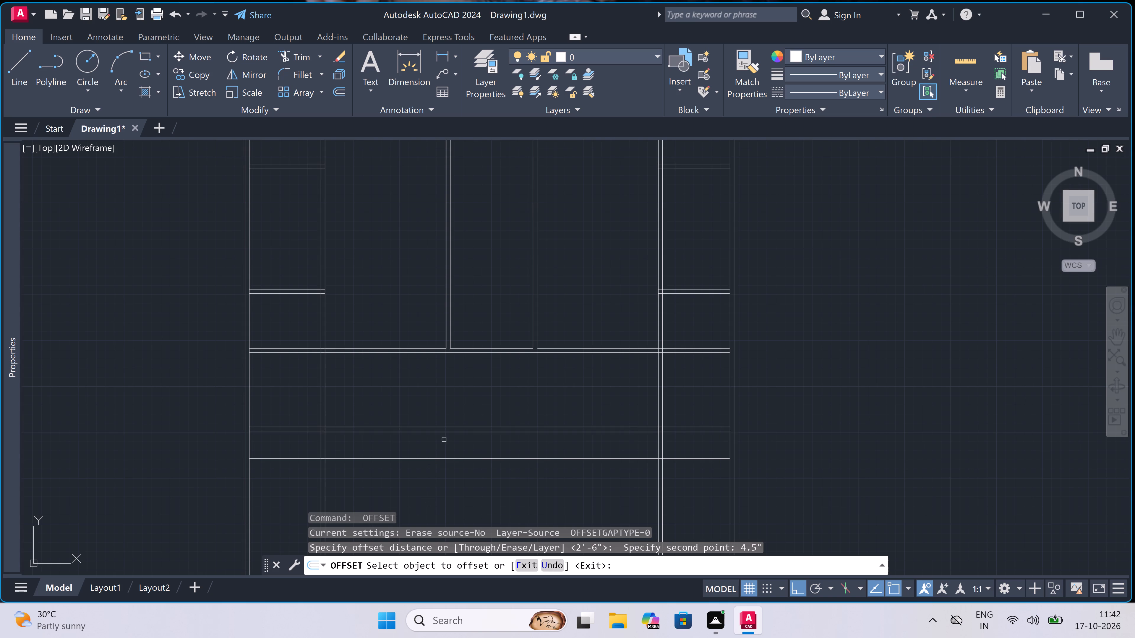
click(435, 460)
double_click(416, 501)
scroll(422, 460, down, 3)
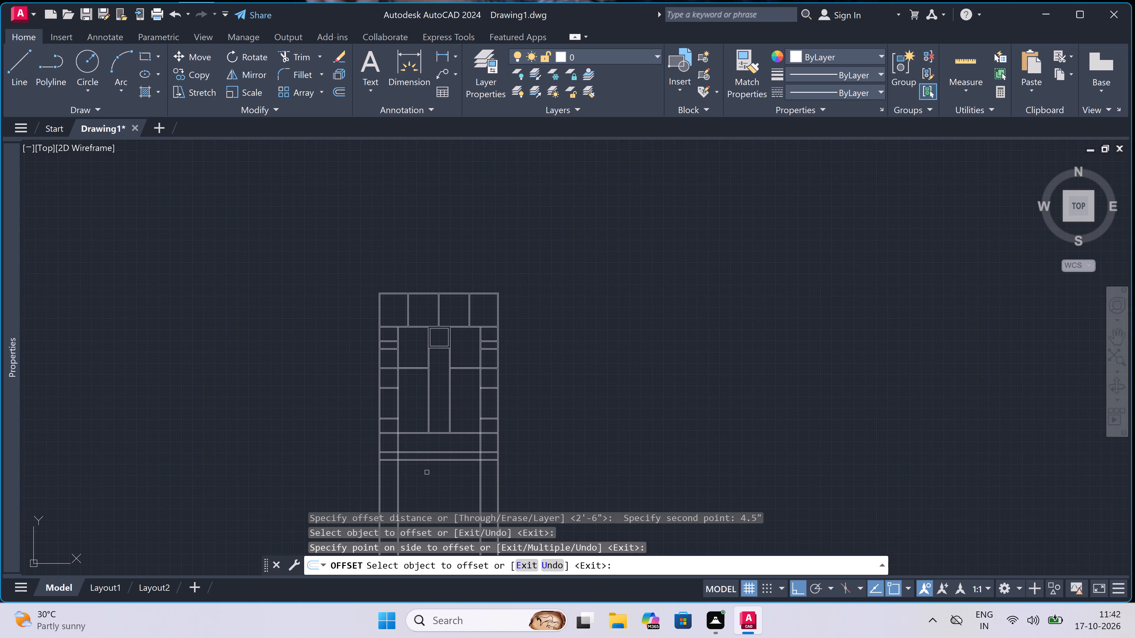
scroll(427, 472, up, 4)
key(Escape)
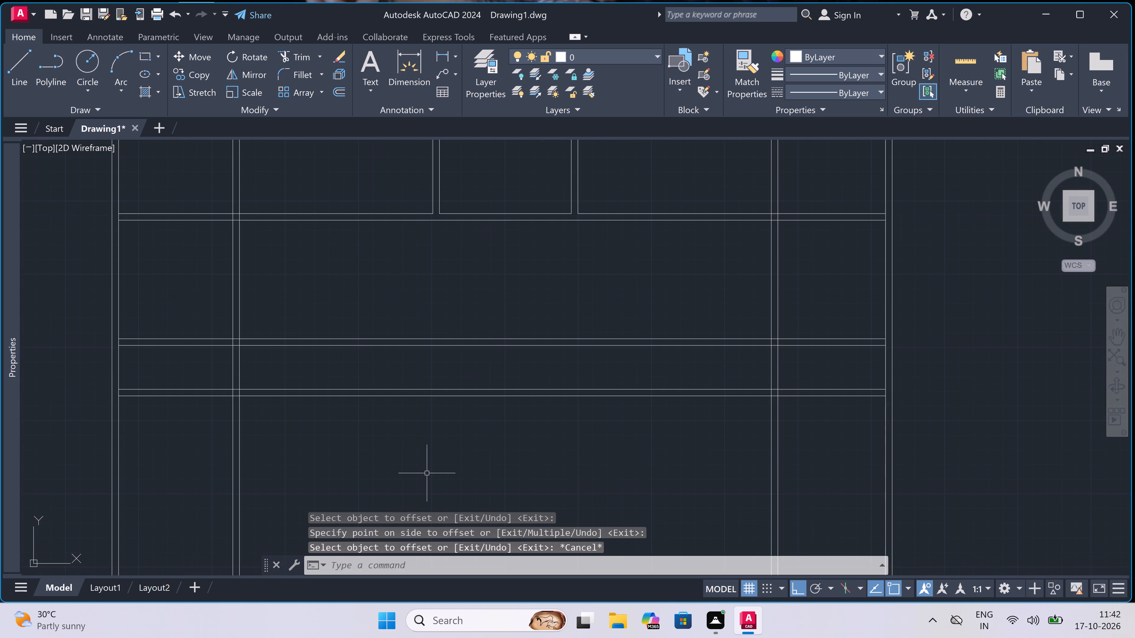
Offset the lower line of the ninth horizontal wall 5' downward.
key(space)
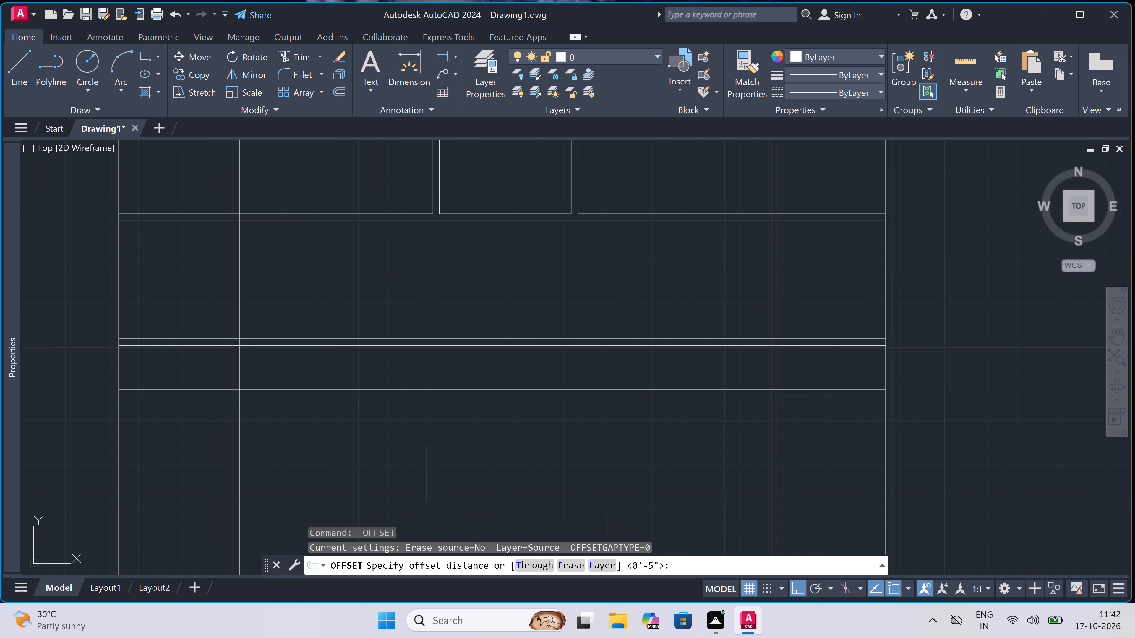
click(421, 401)
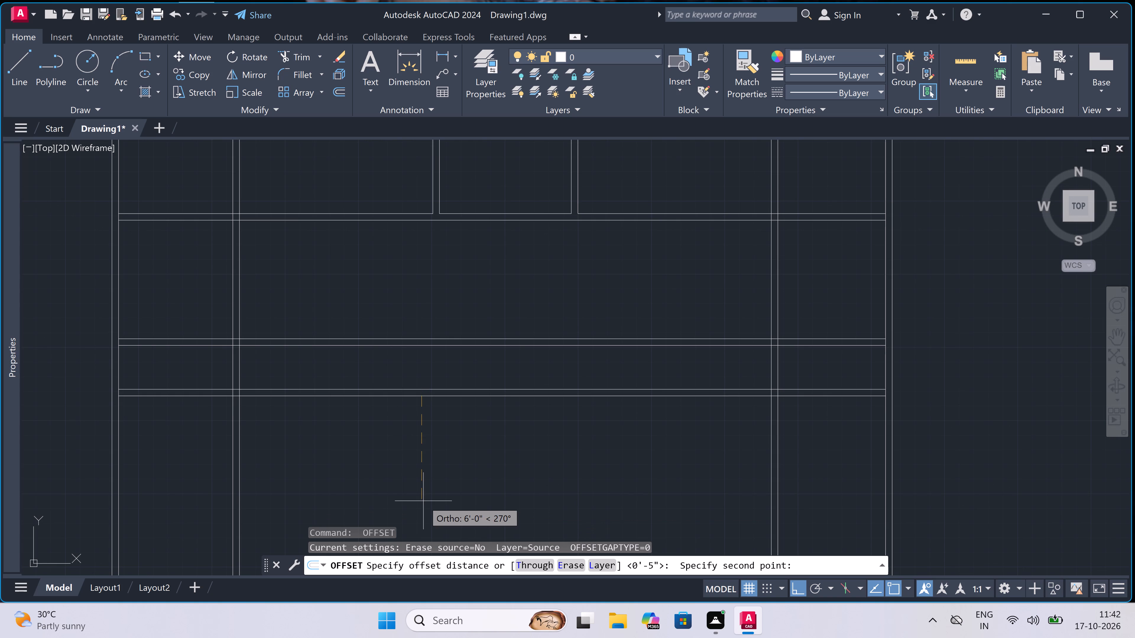
text(5')
key(space)
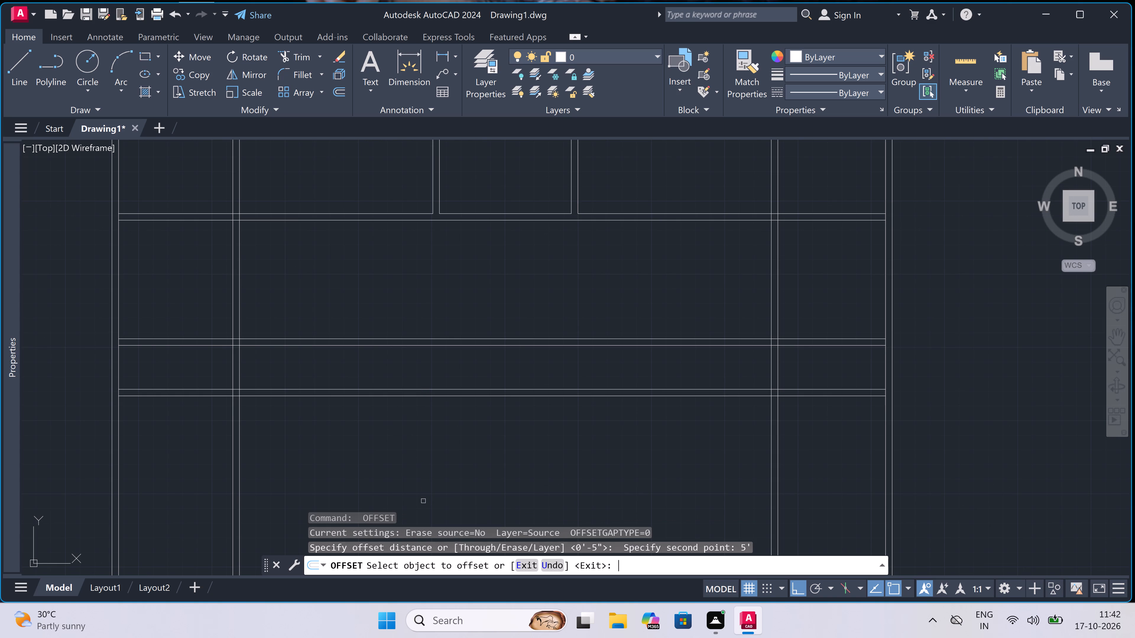
double_click(440, 396)
click(435, 425)
scroll(435, 425, down, 3)
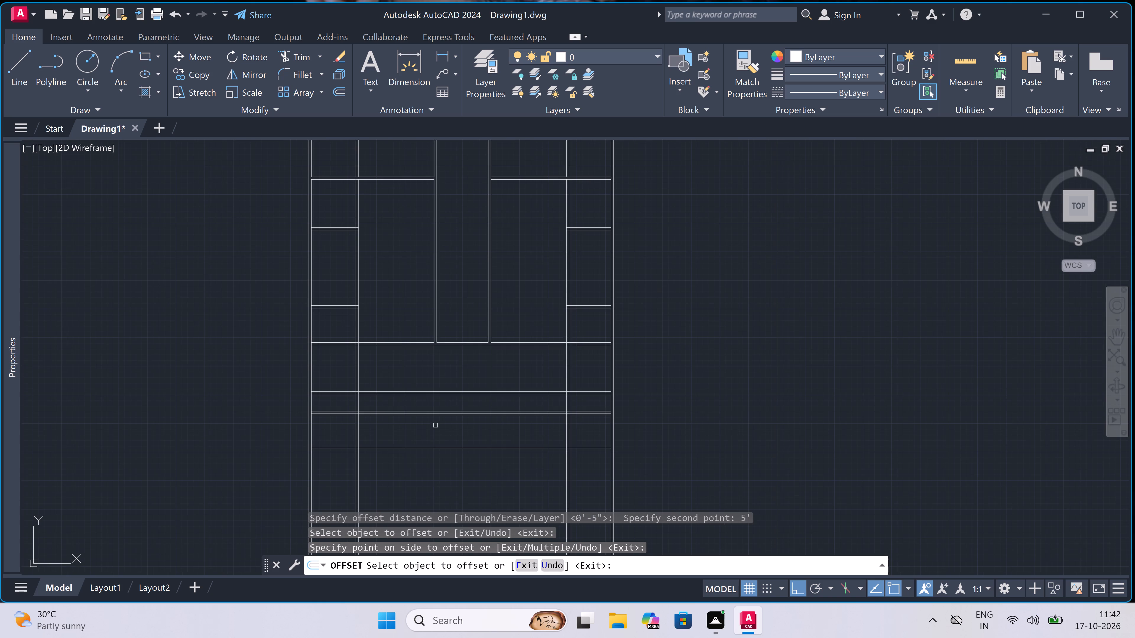
scroll(436, 471, up, 3)
key(Escape)
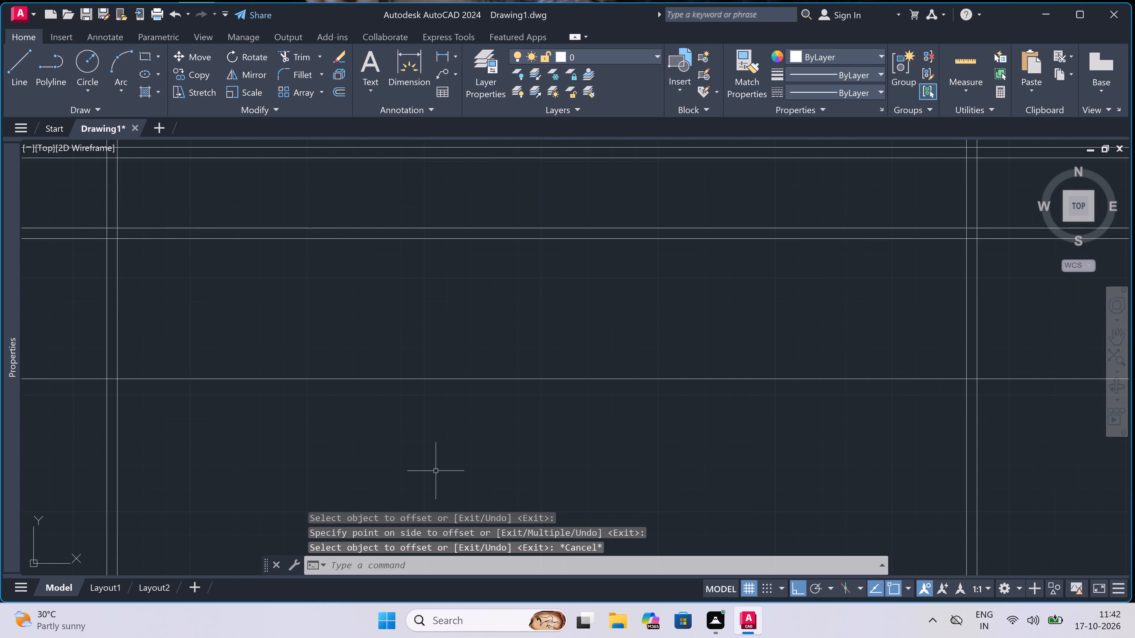
Offset the single line below the ninth wall 4.5" downward to form the tenth horizontal wall.
key(space)
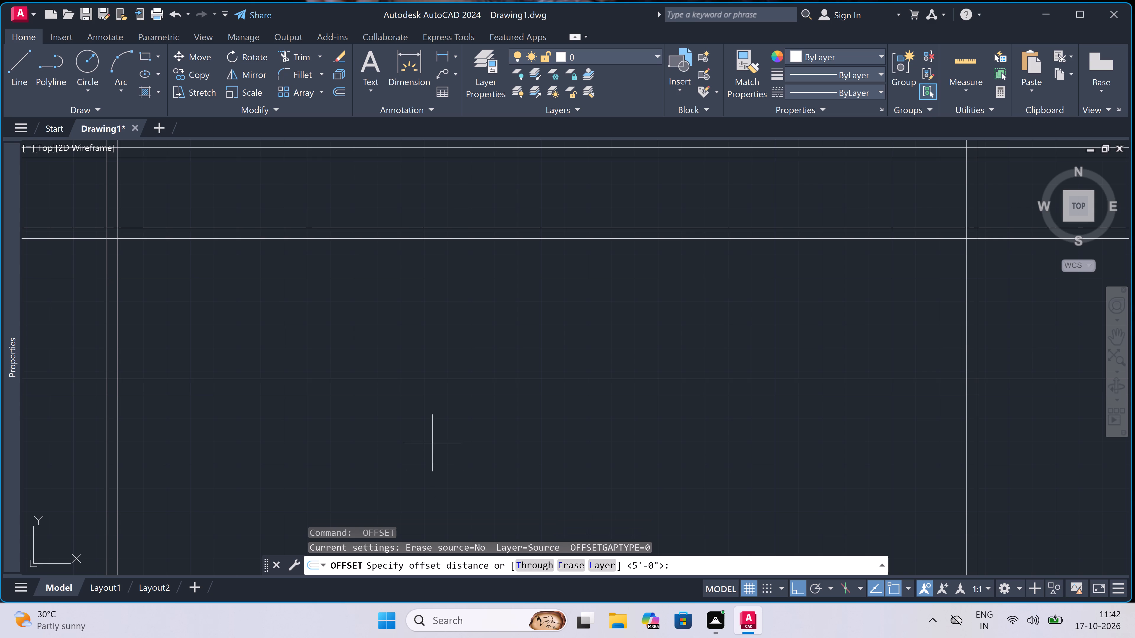
triple_click(431, 380)
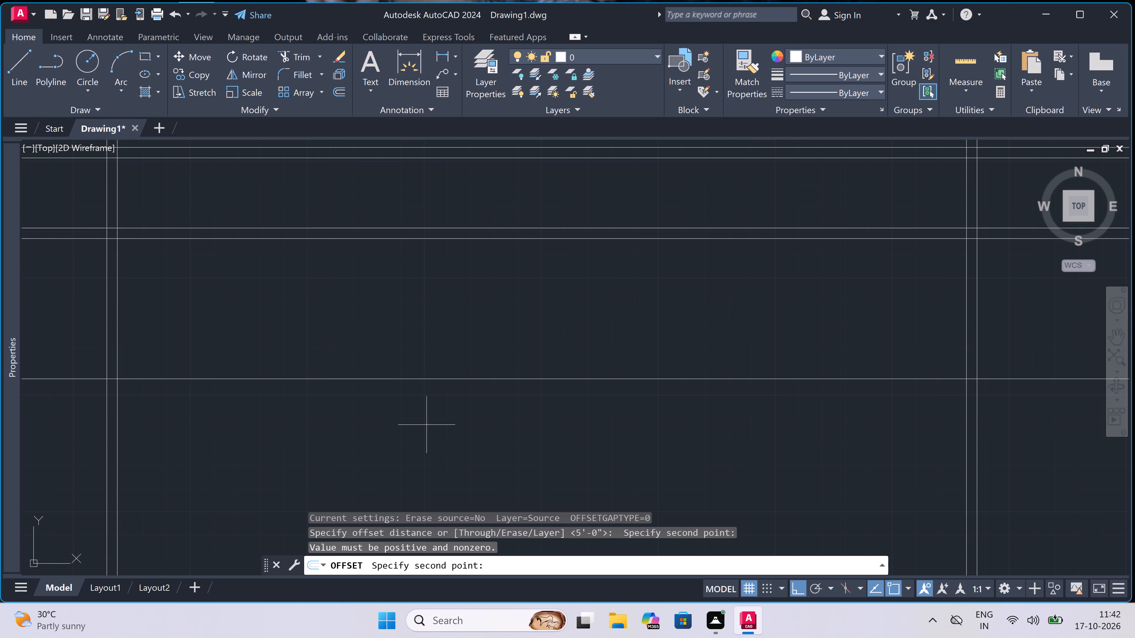
text(4.5)
text(")
key(space)
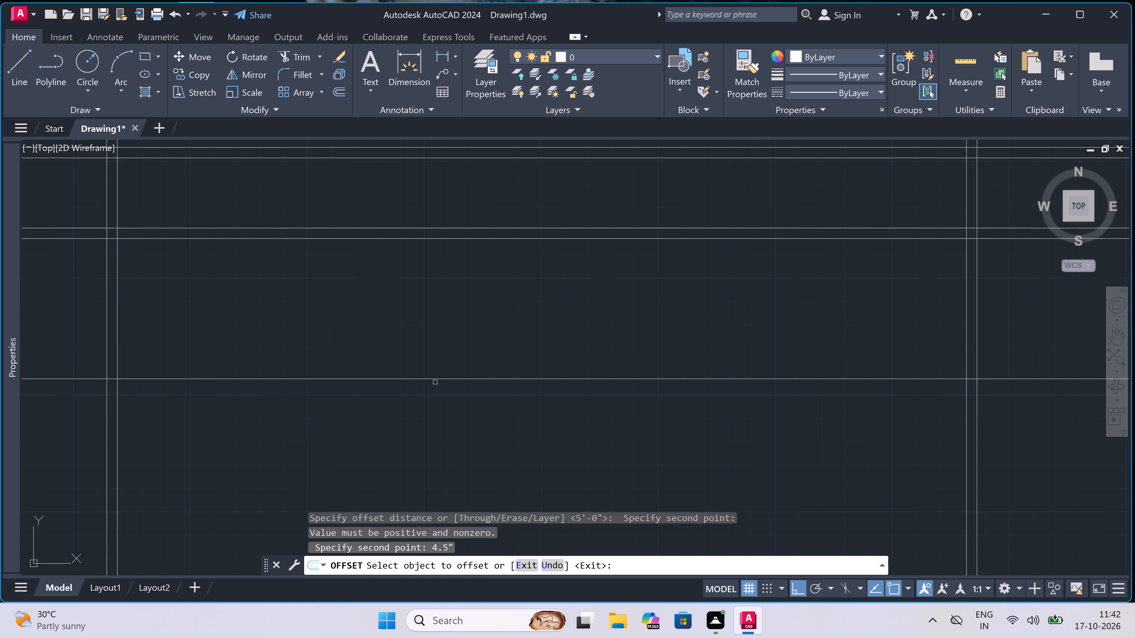
click(434, 378)
click(433, 416)
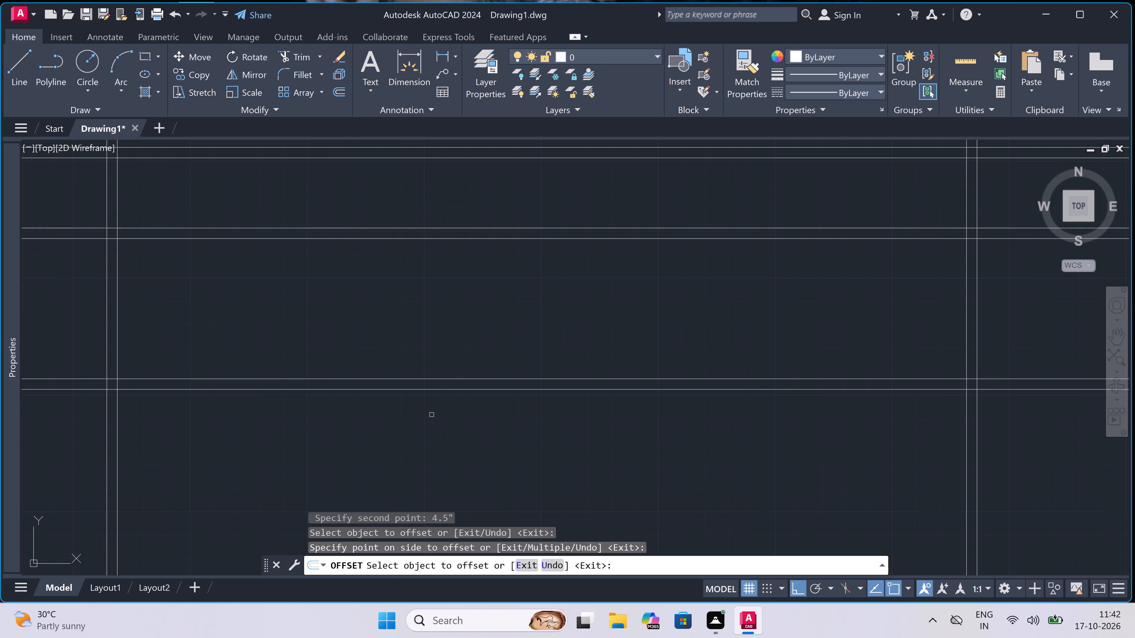
key(Escape)
Offset the lower line of the tenth horizontal wall 6' downward.
key(space)
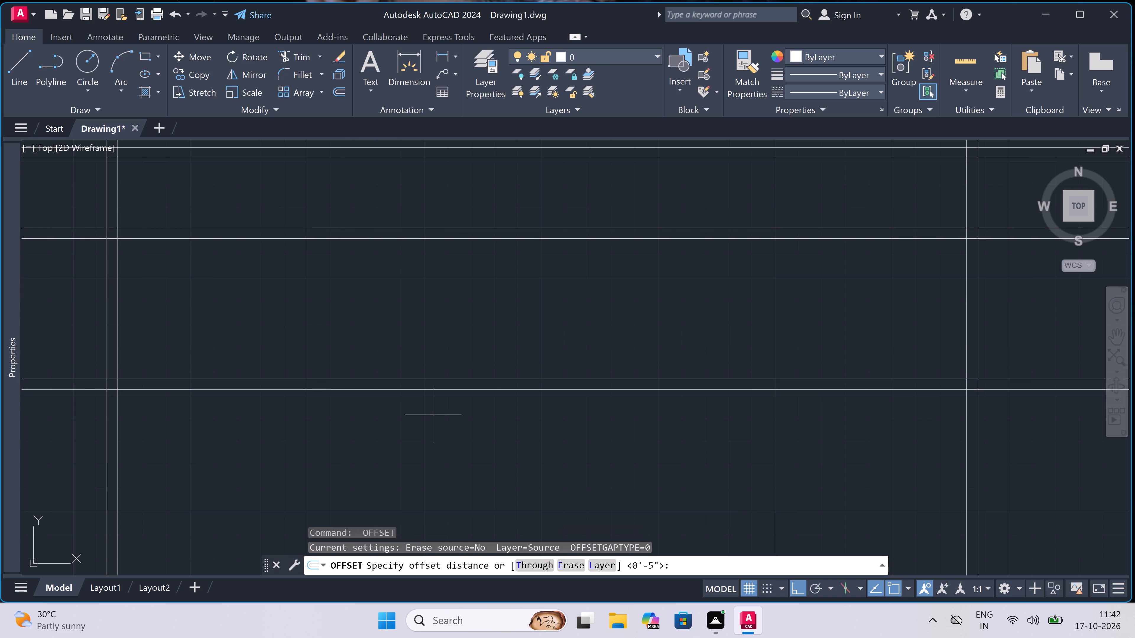
click(468, 389)
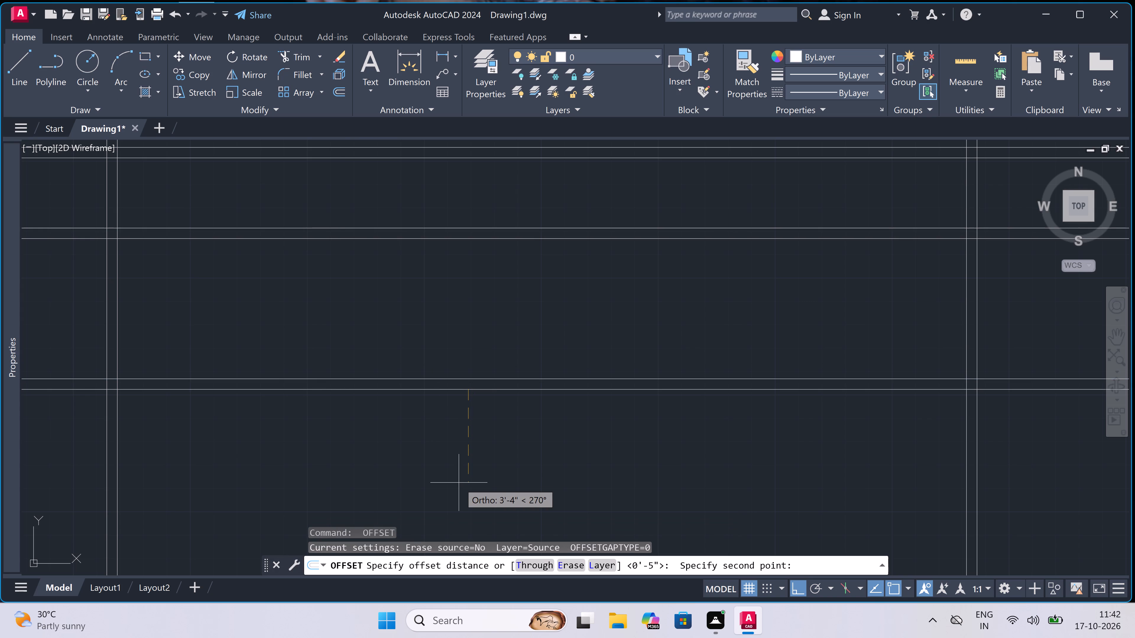
text(6')
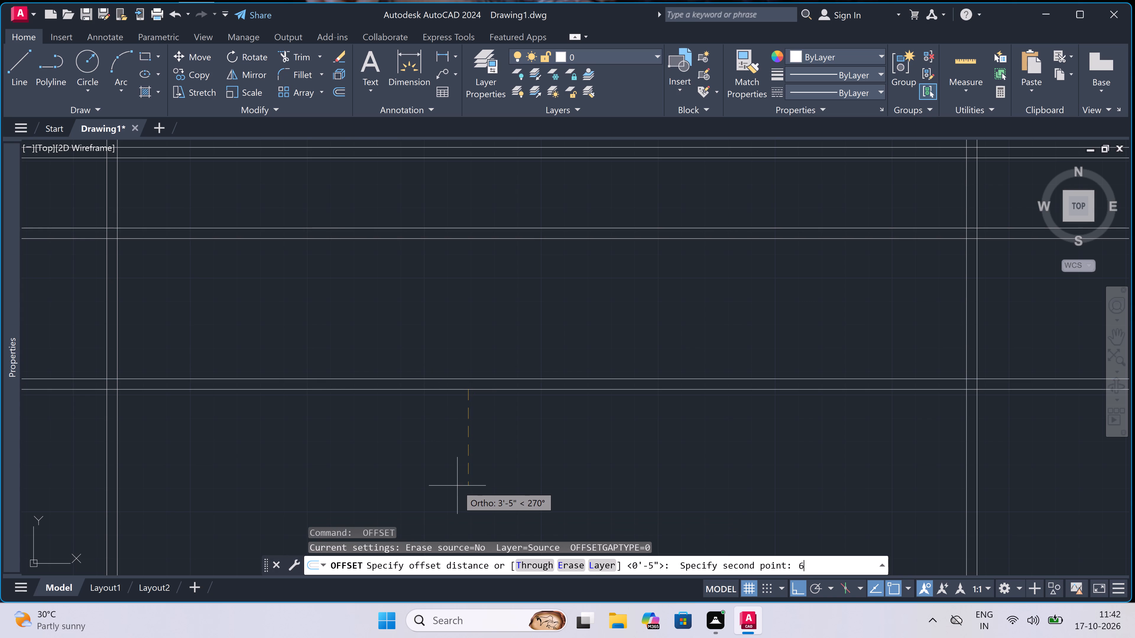
key(space)
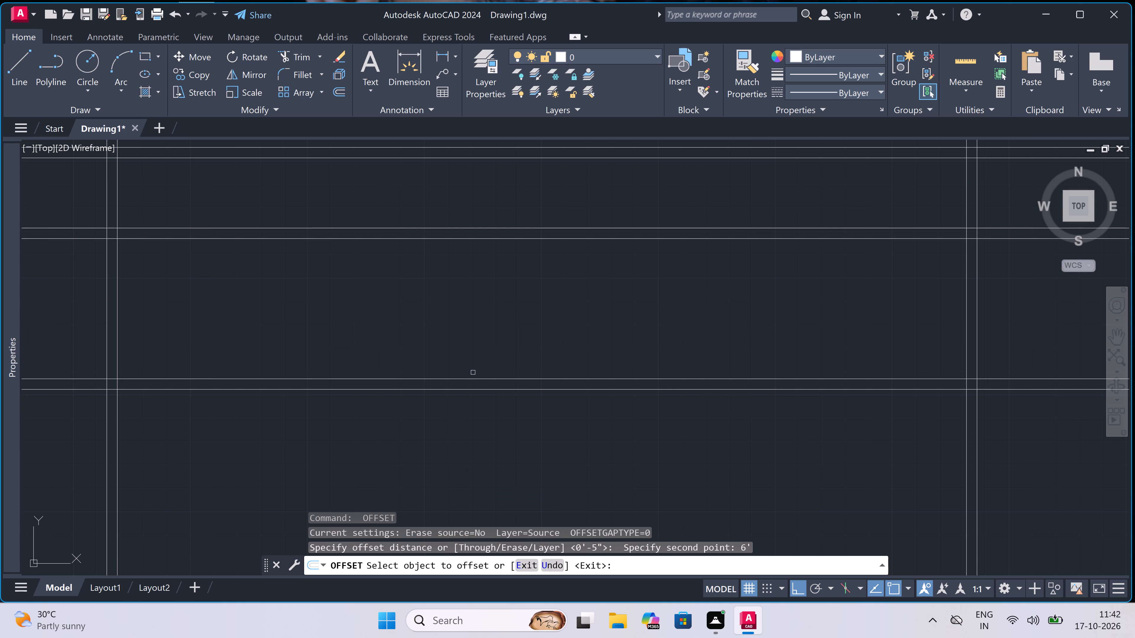
click(467, 389)
click(458, 441)
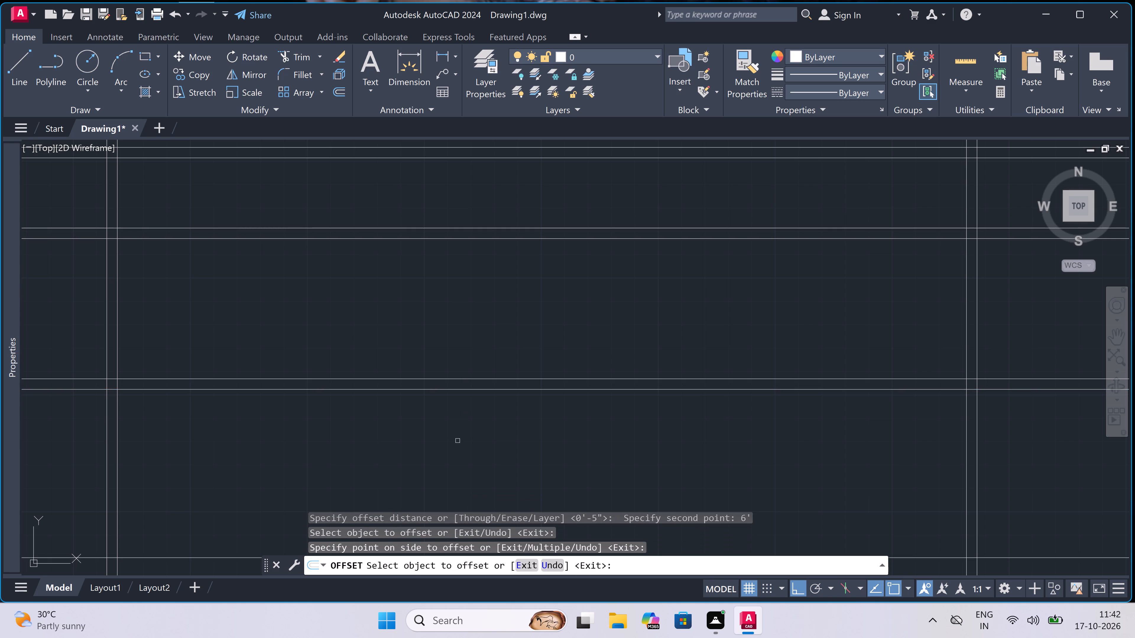
scroll(458, 441, down, 5)
scroll(466, 464, up, 4)
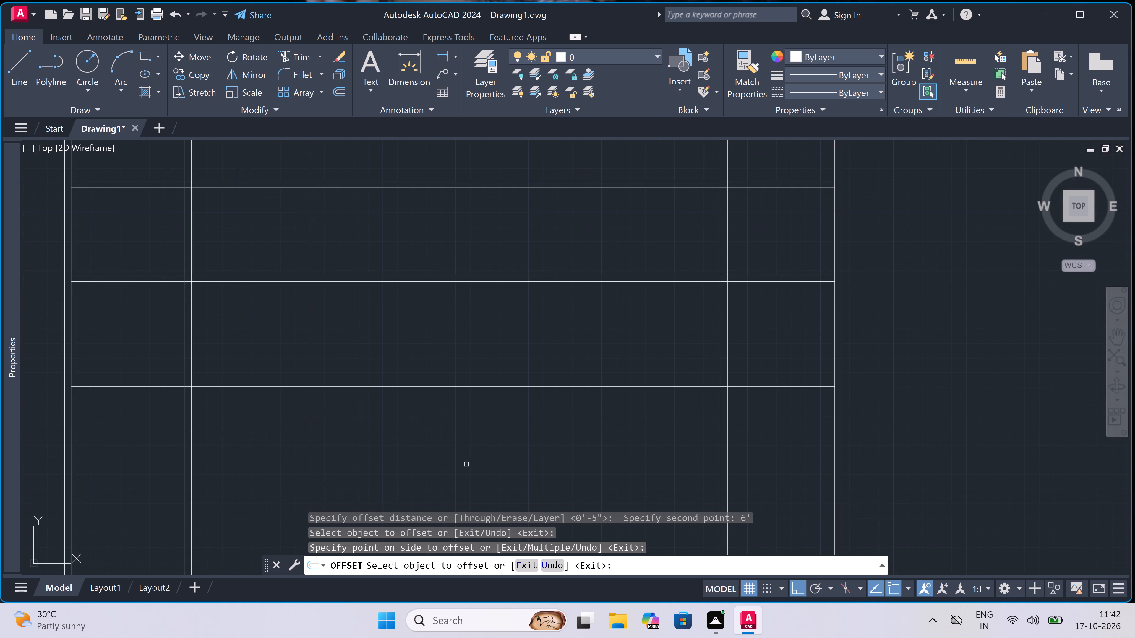
key(Escape)
Offset the single line below the tenth wall 4.5" downward to form the eleventh horizontal wall.
key(space)
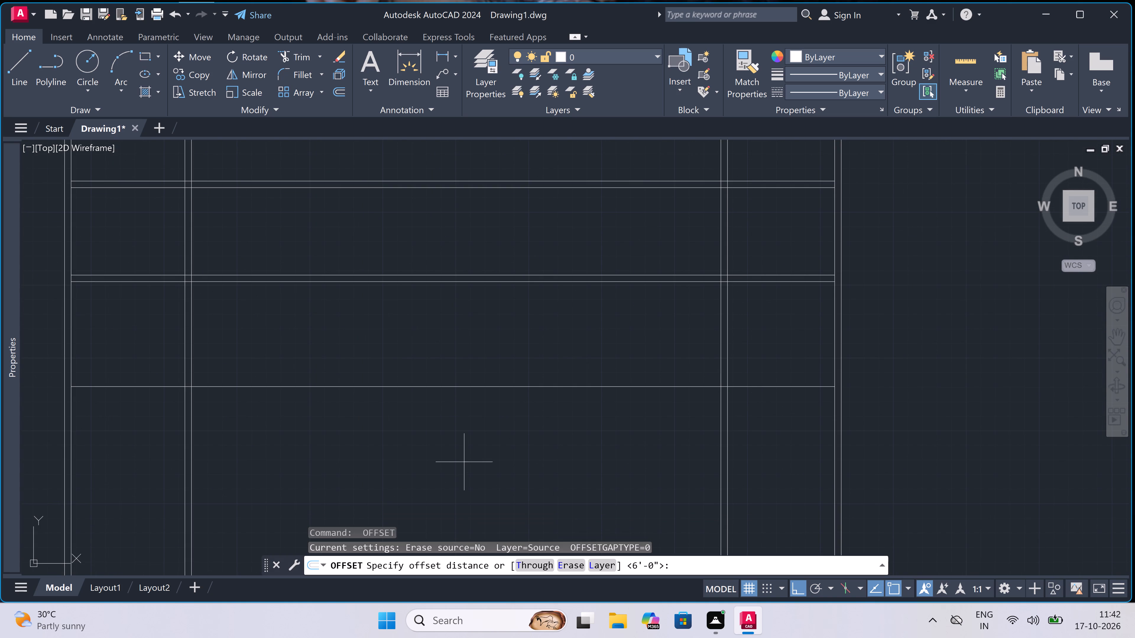
click(422, 391)
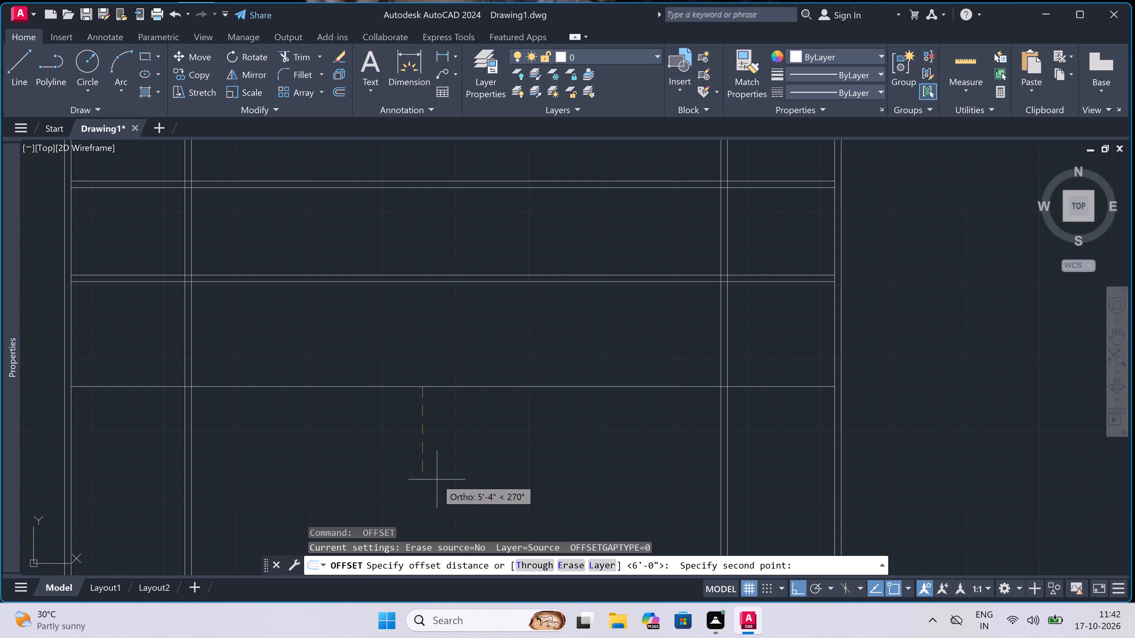
key(4)
key(period)
key(5)
text(")
key(space)
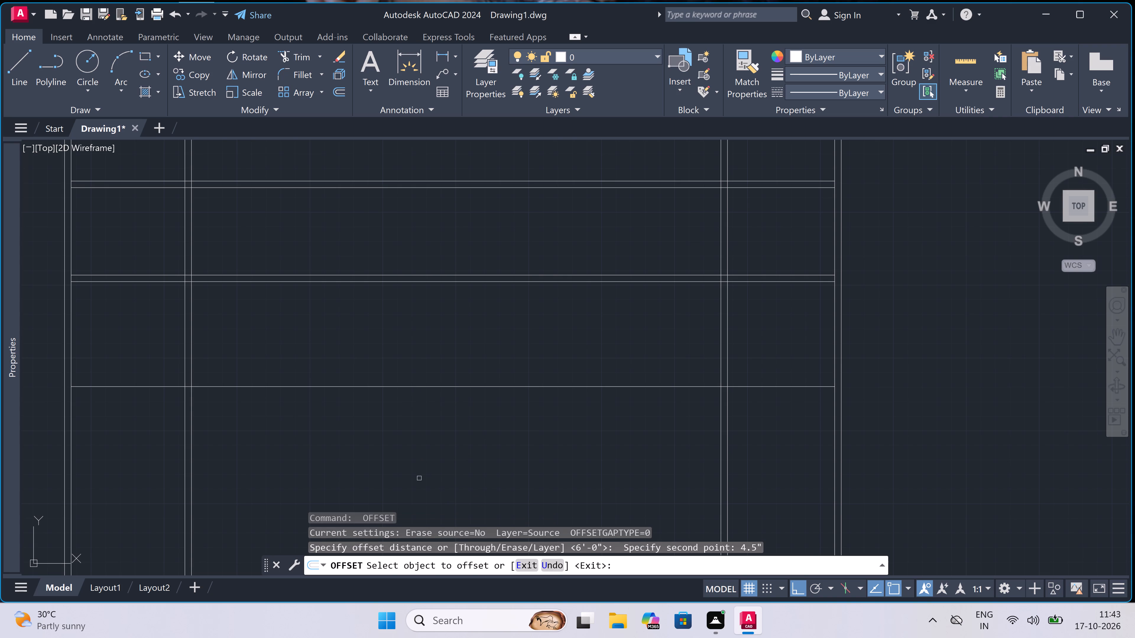
double_click(380, 388)
click(372, 427)
key(Escape)
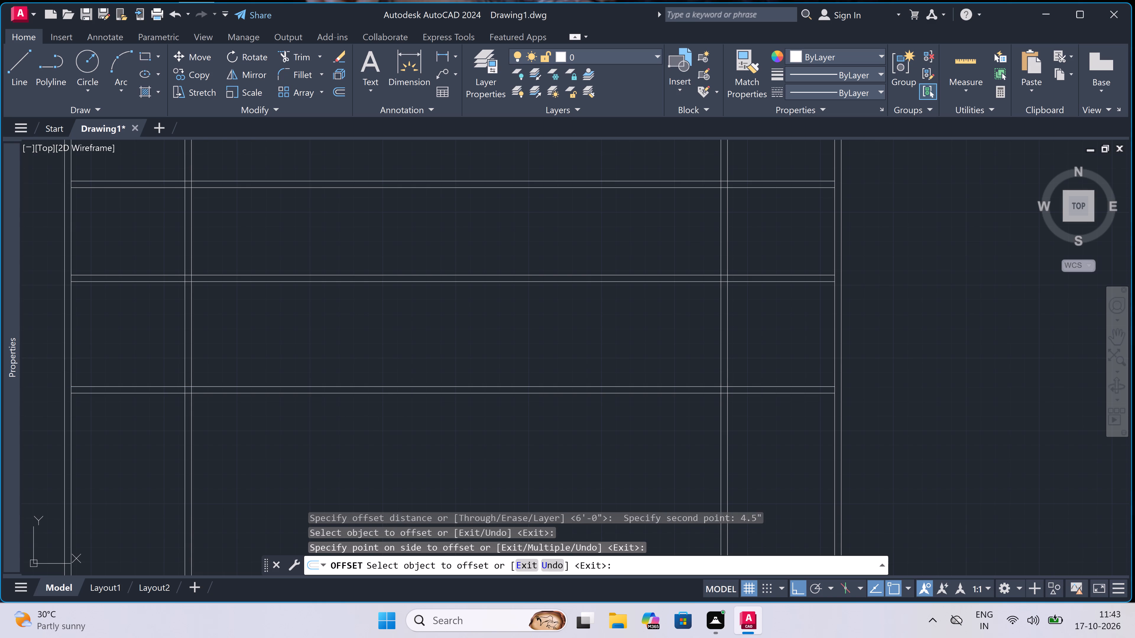
Trim both inner vertical walls' lines below the eleventh horizontal wall.
text(tr)
key(space)
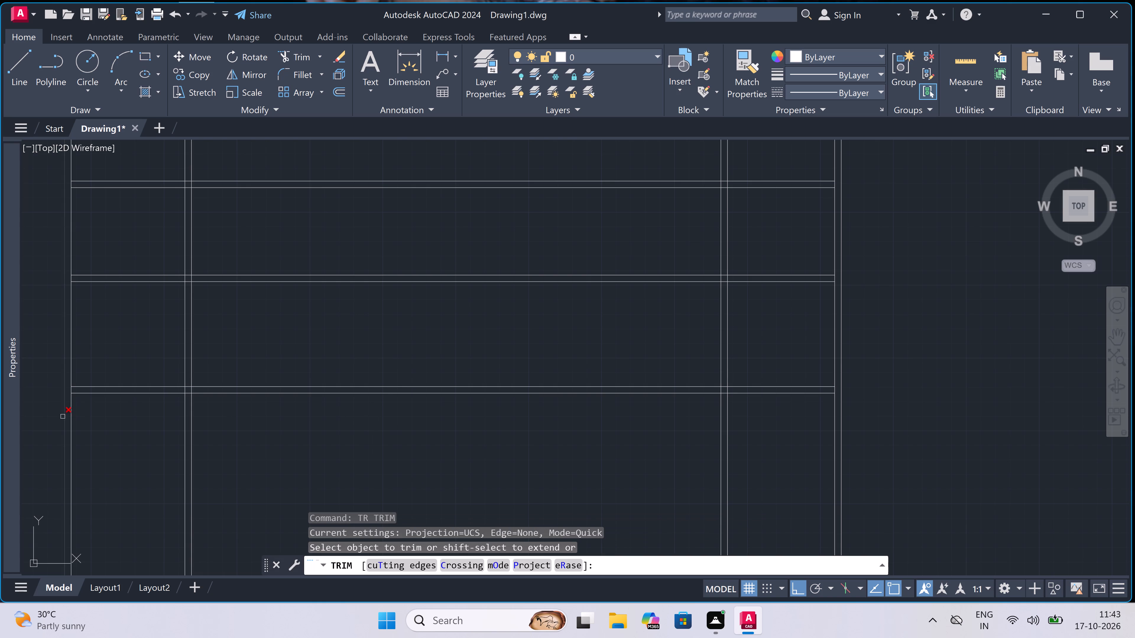
click(137, 449)
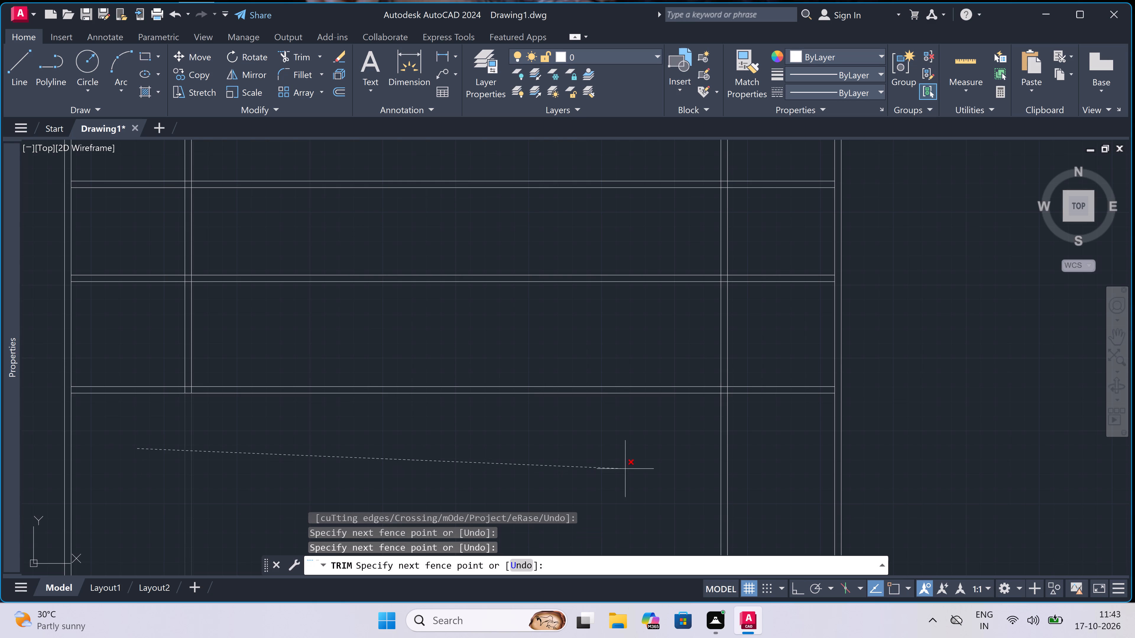
click(742, 457)
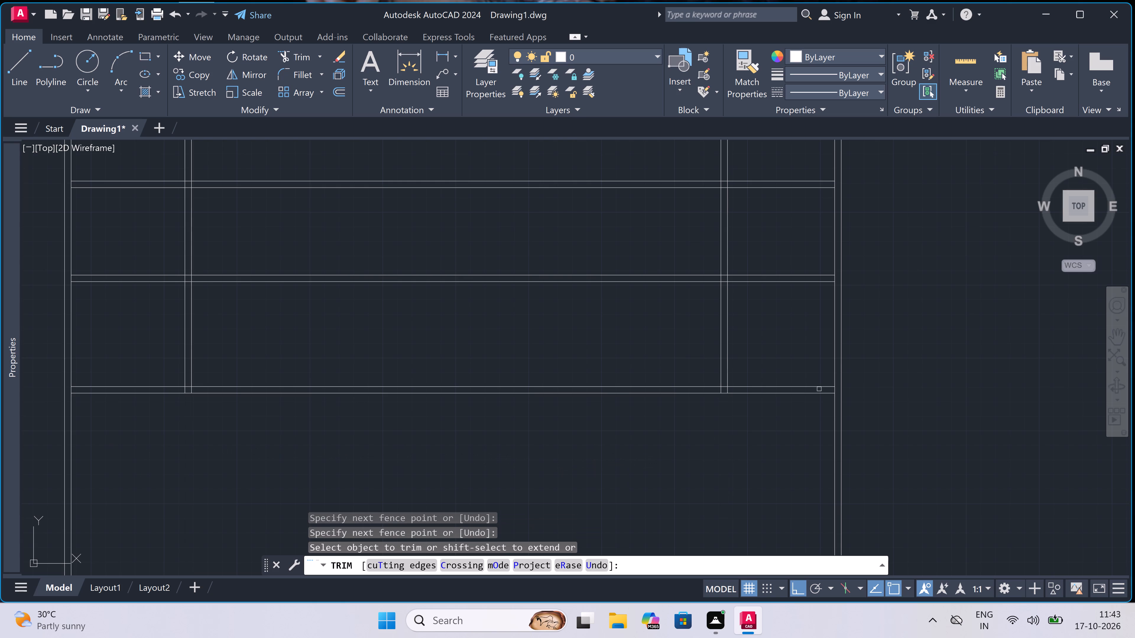
Trim the vertical line segments crossing the thickness of the eleventh horizontal wall.
scroll(842, 387, up, 4)
double_click(805, 405)
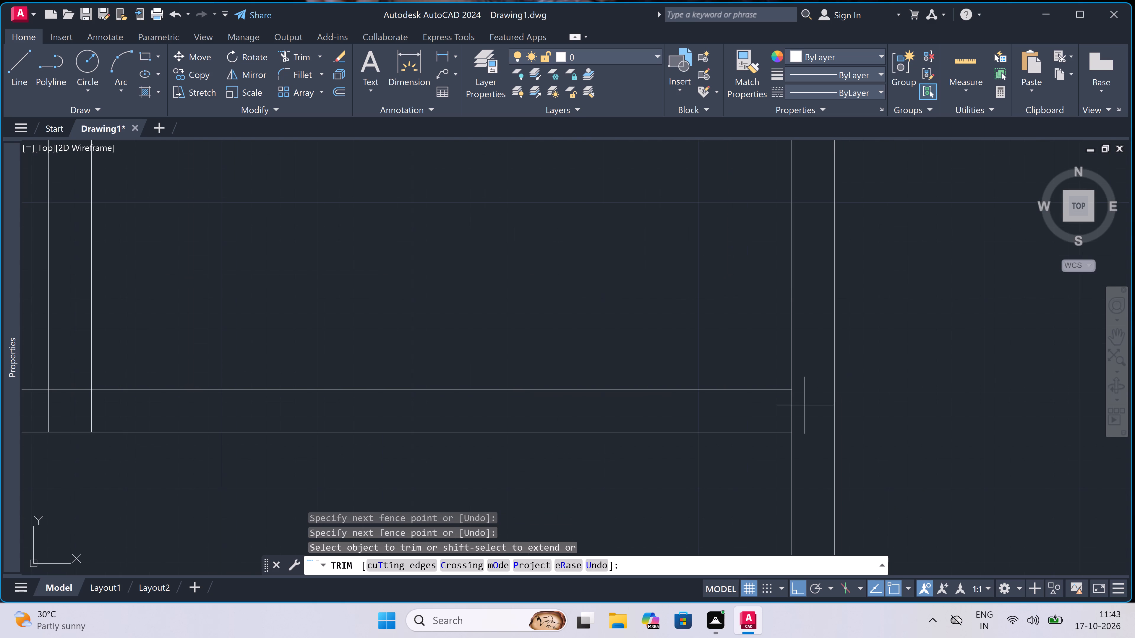
scroll(707, 419, down, 5)
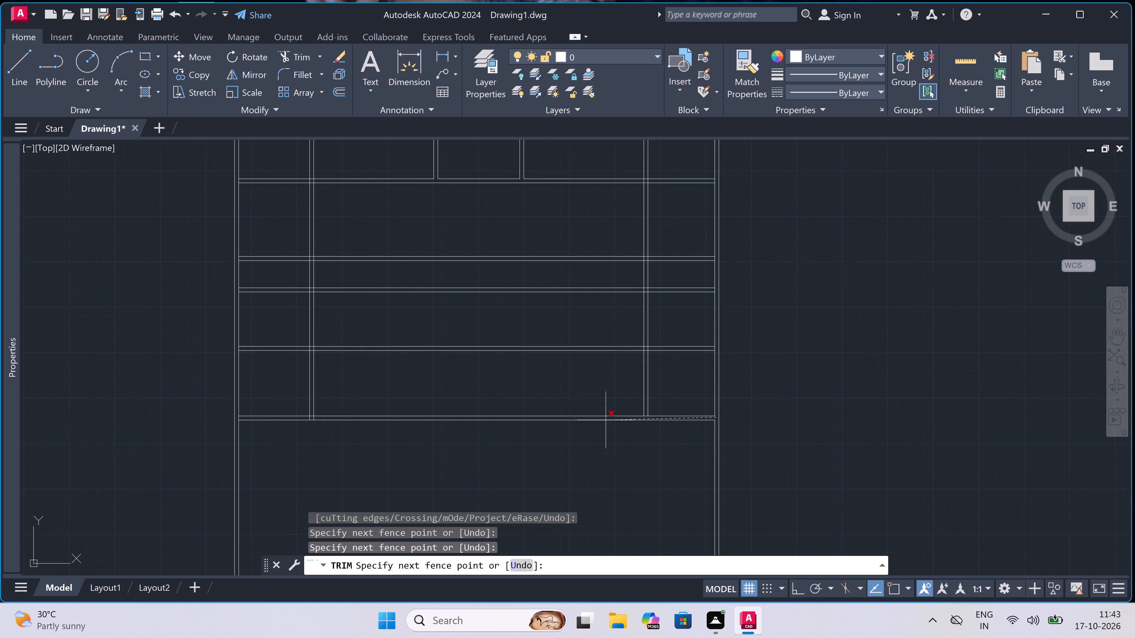
scroll(288, 418, up, 3)
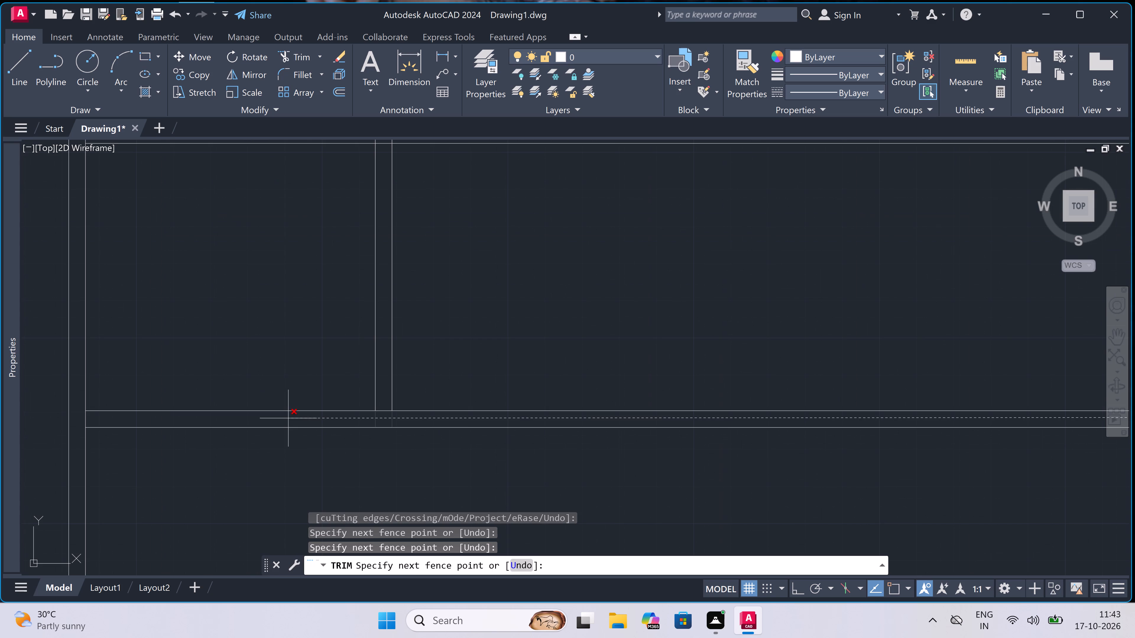
triple_click(288, 418)
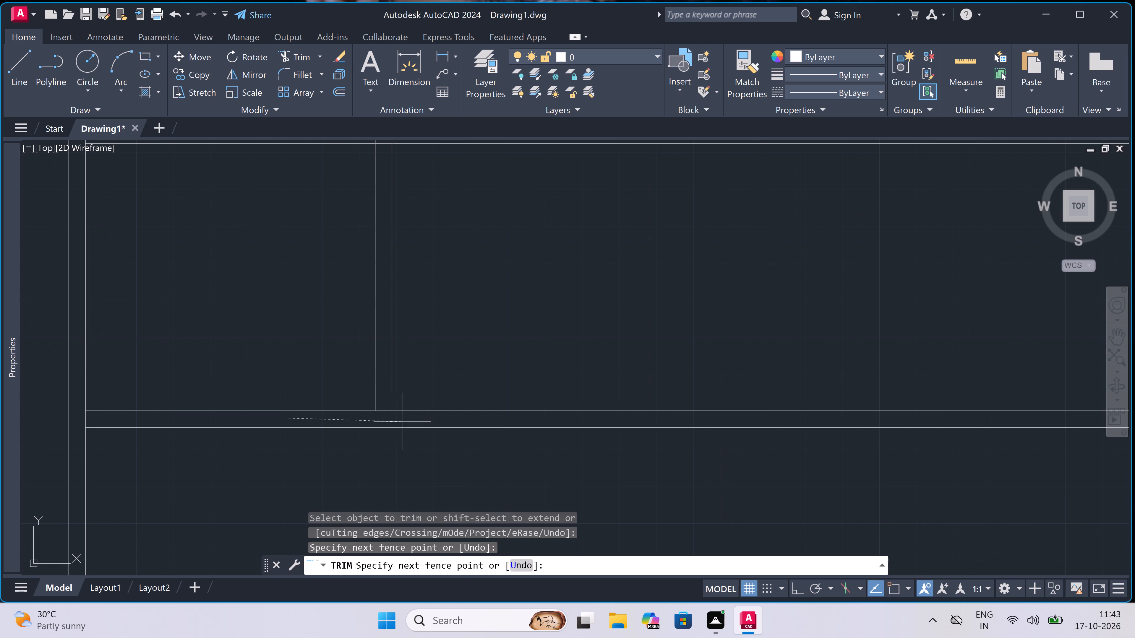
double_click(401, 420)
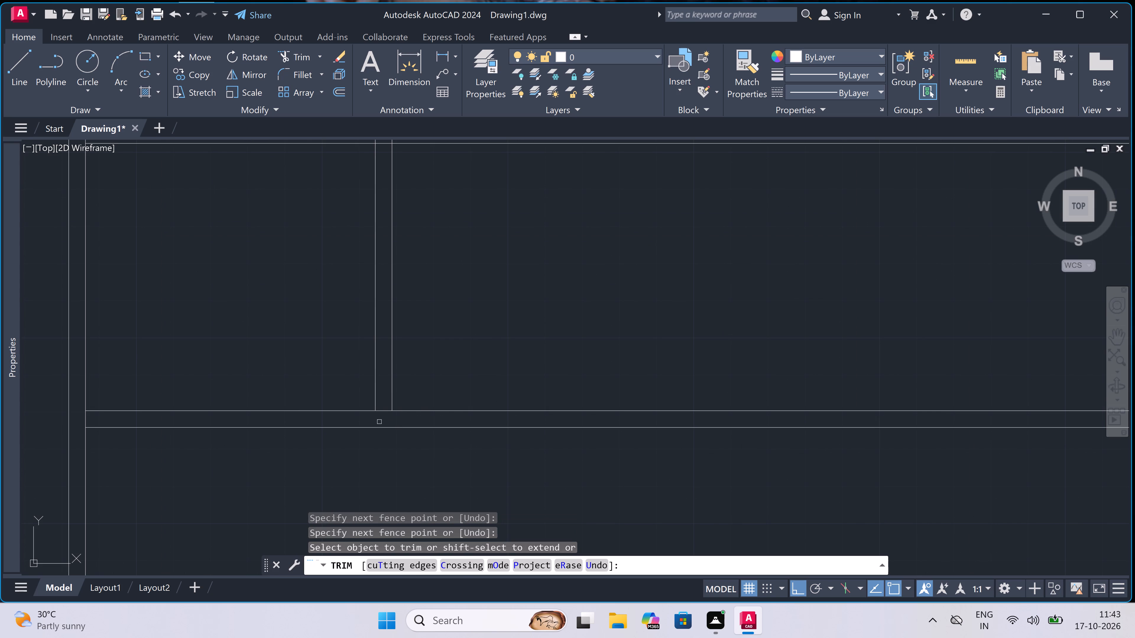
Trim both inner vertical walls' lines between the tenth and eleventh horizontal walls.
scroll(379, 422, down, 3)
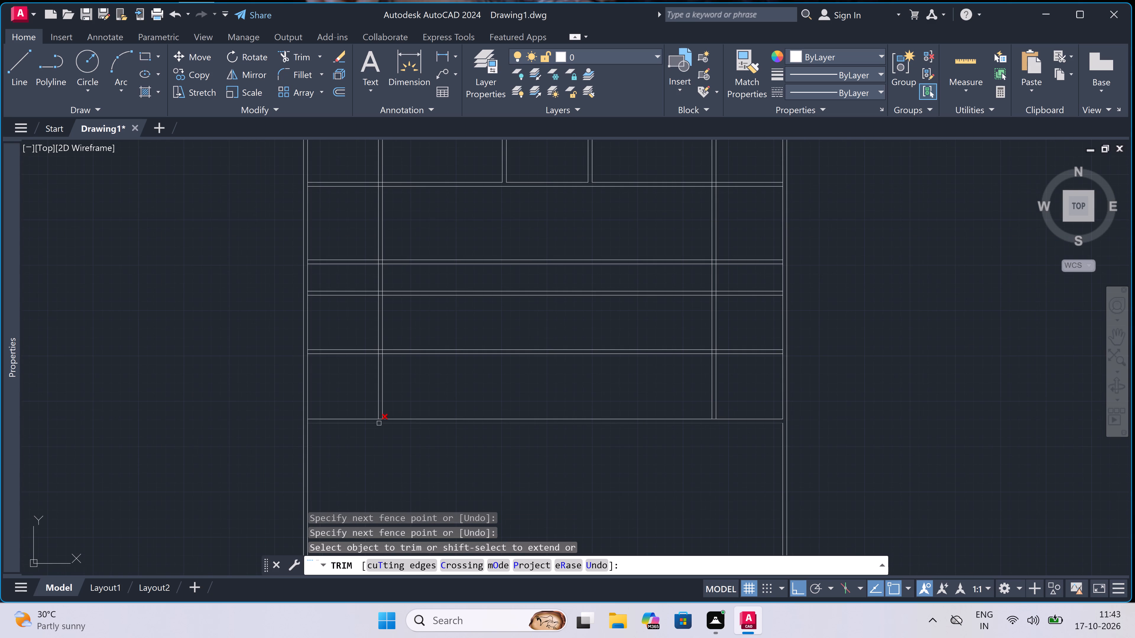
scroll(377, 424, down, 4)
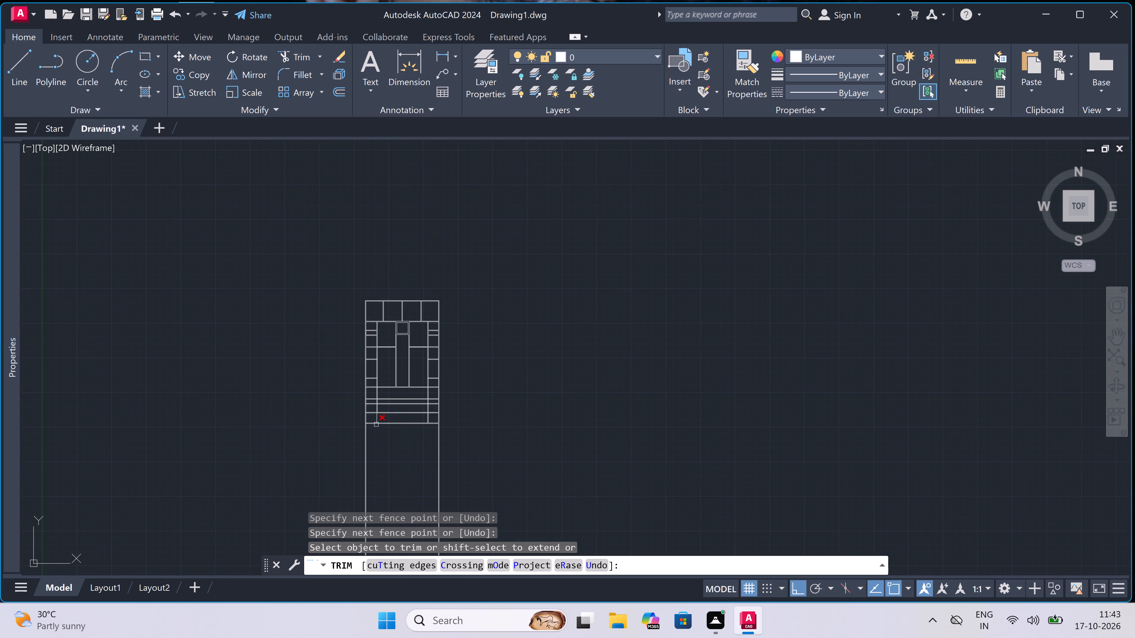
scroll(376, 424, up, 4)
scroll(343, 394, down, 2)
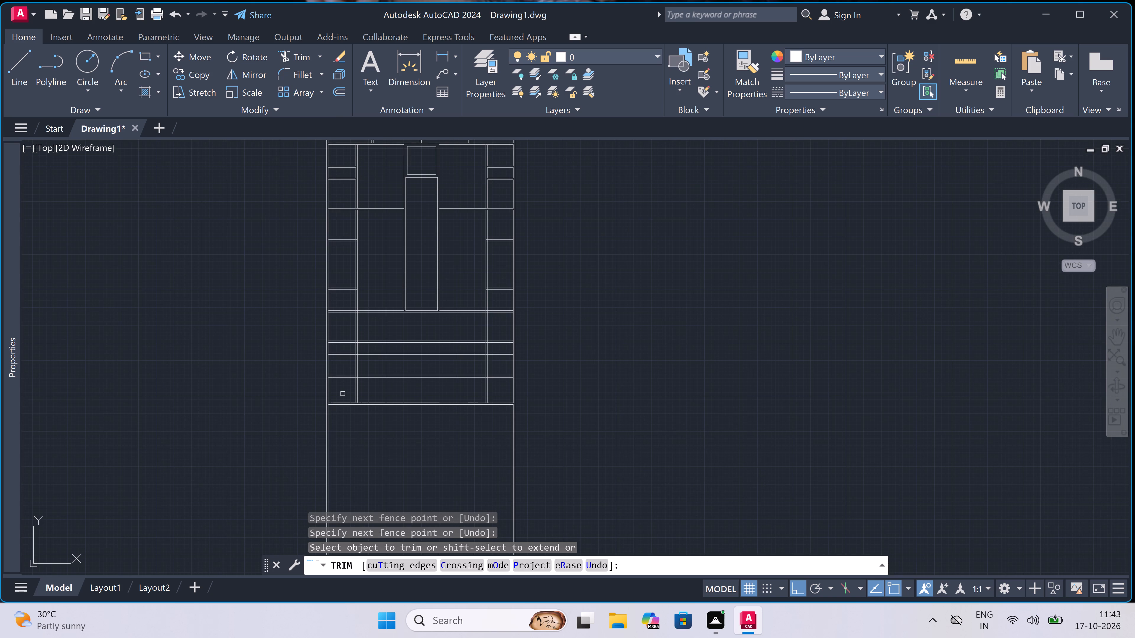
scroll(343, 394, down, 1)
scroll(345, 383, up, 4)
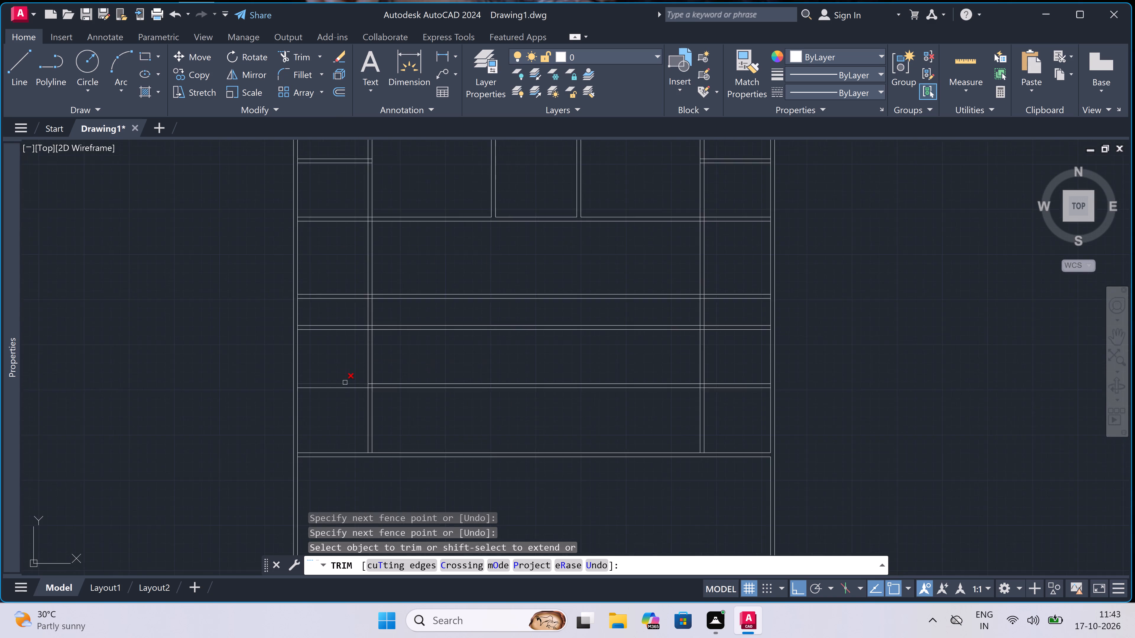
scroll(345, 383, down, 1)
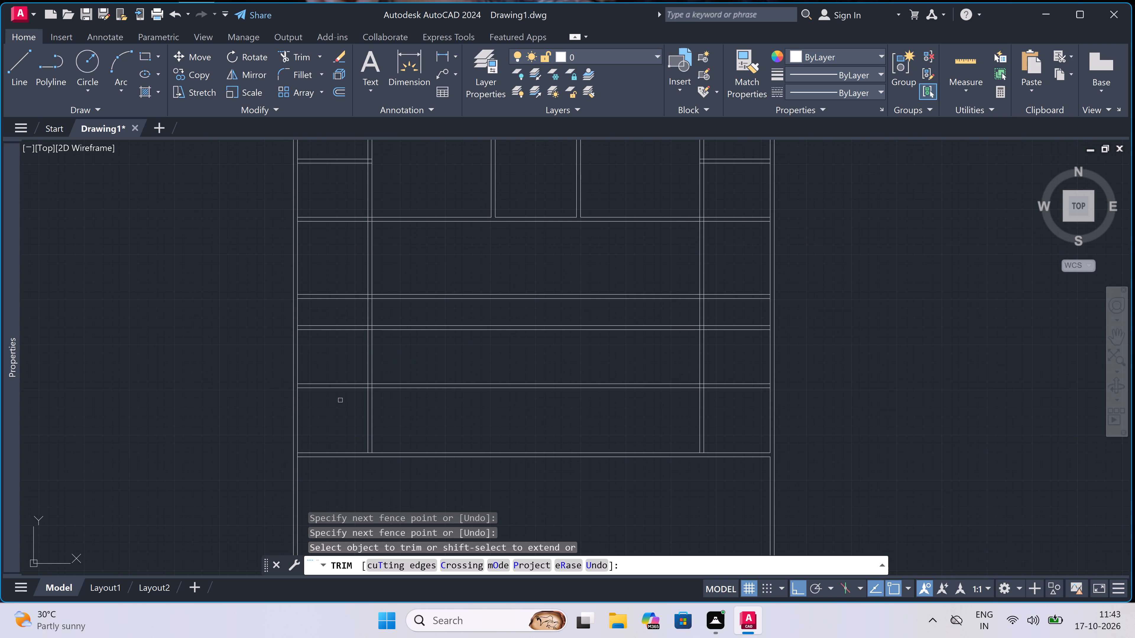
scroll(340, 401, down, 2)
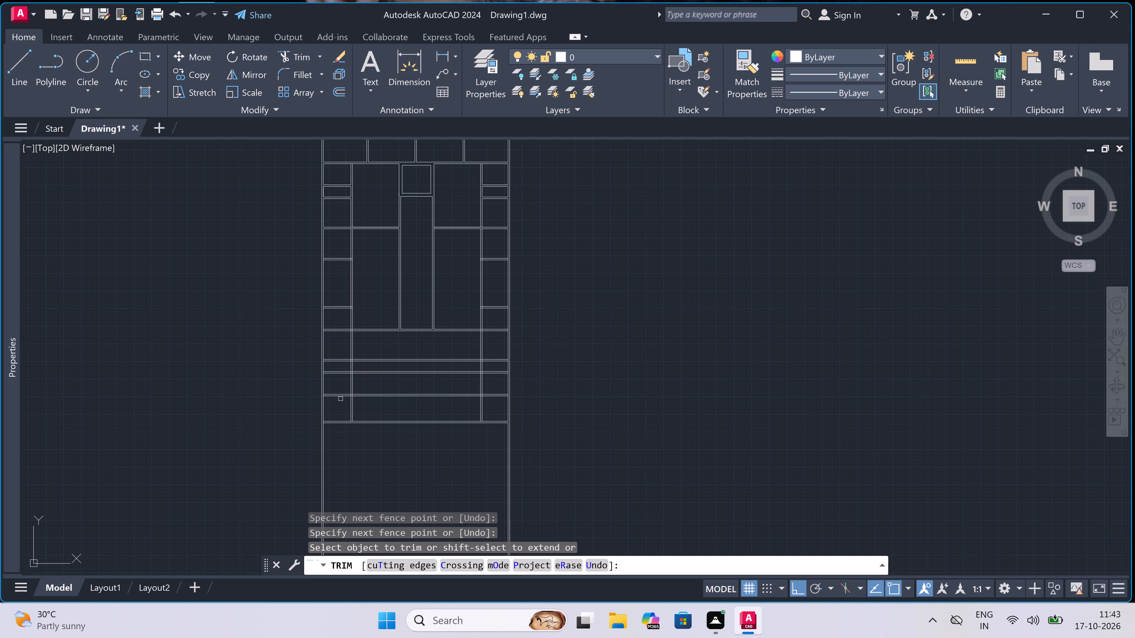
scroll(340, 401, up, 2)
drag(341, 414, 346, 414)
drag(352, 414, 355, 414)
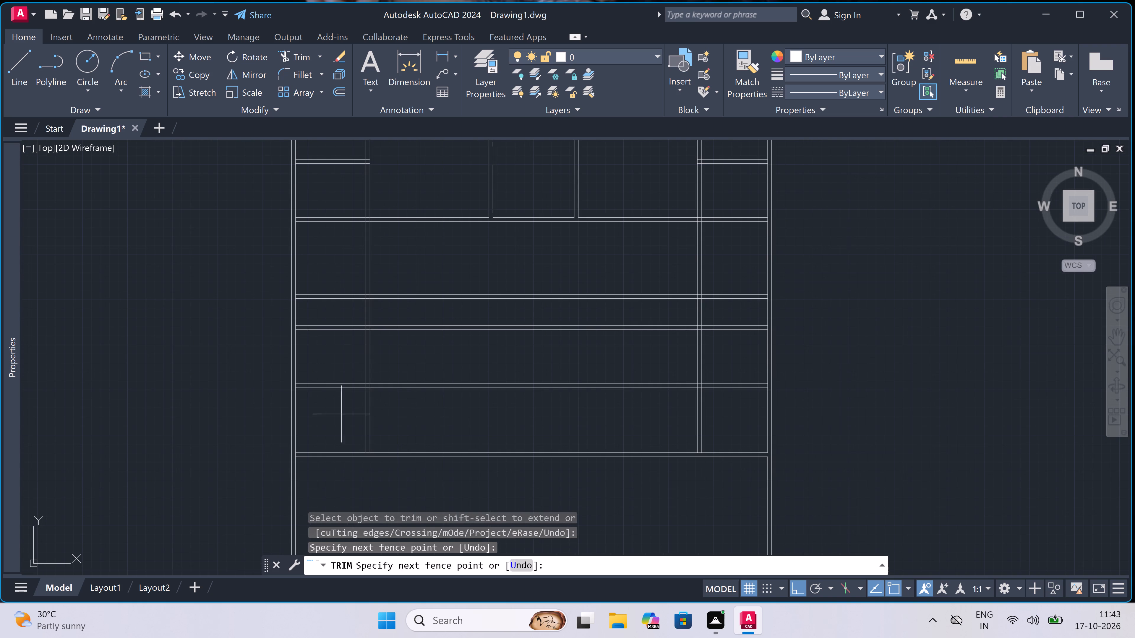
drag(723, 423, 720, 422)
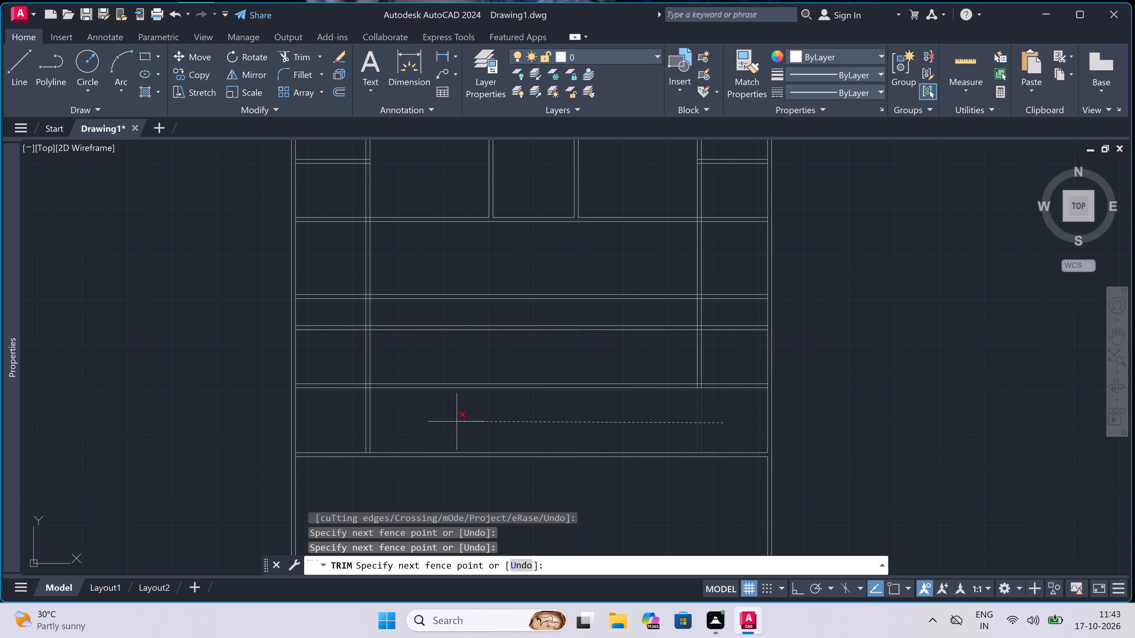
double_click(358, 421)
Trim away both lines of the eleventh horizontal wall.
scroll(358, 421, down, 1)
click(358, 421)
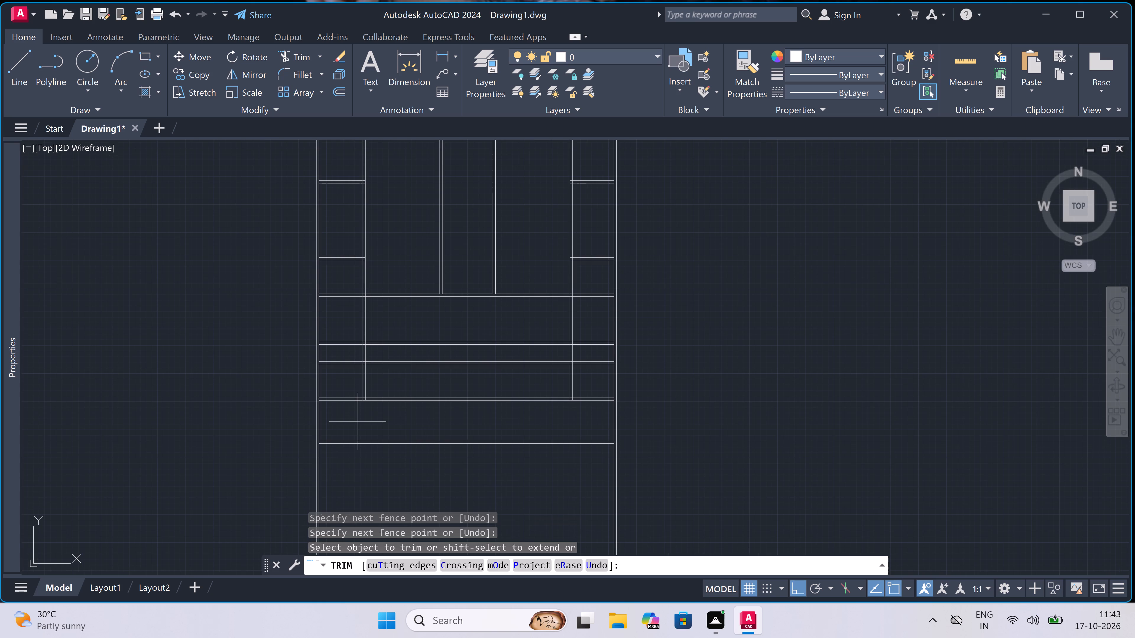
click(366, 477)
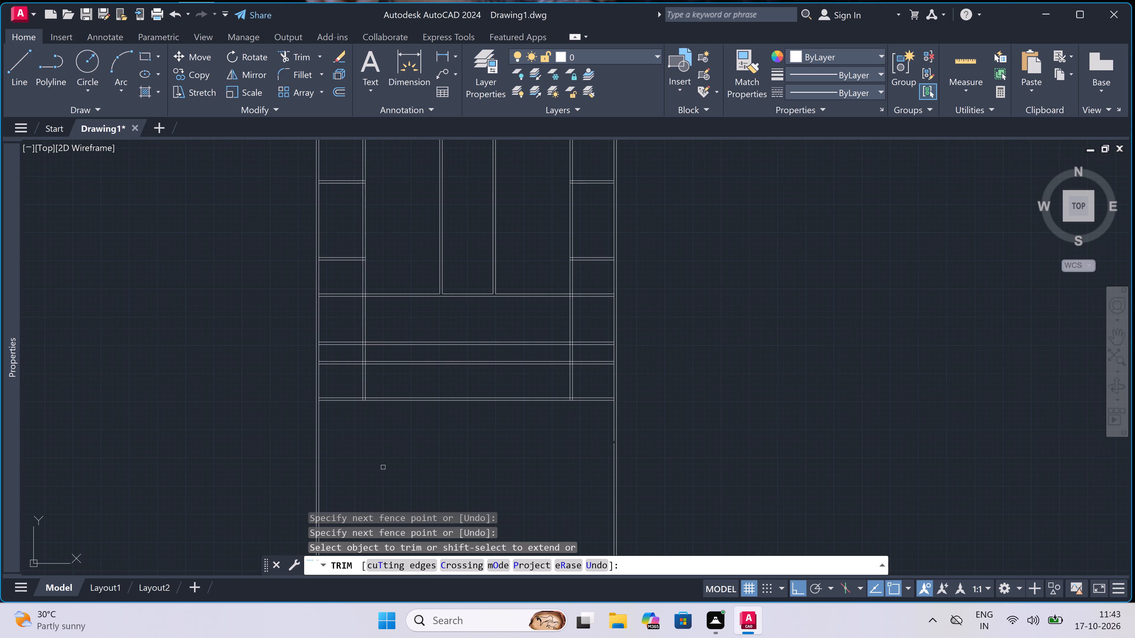
key(Escape)
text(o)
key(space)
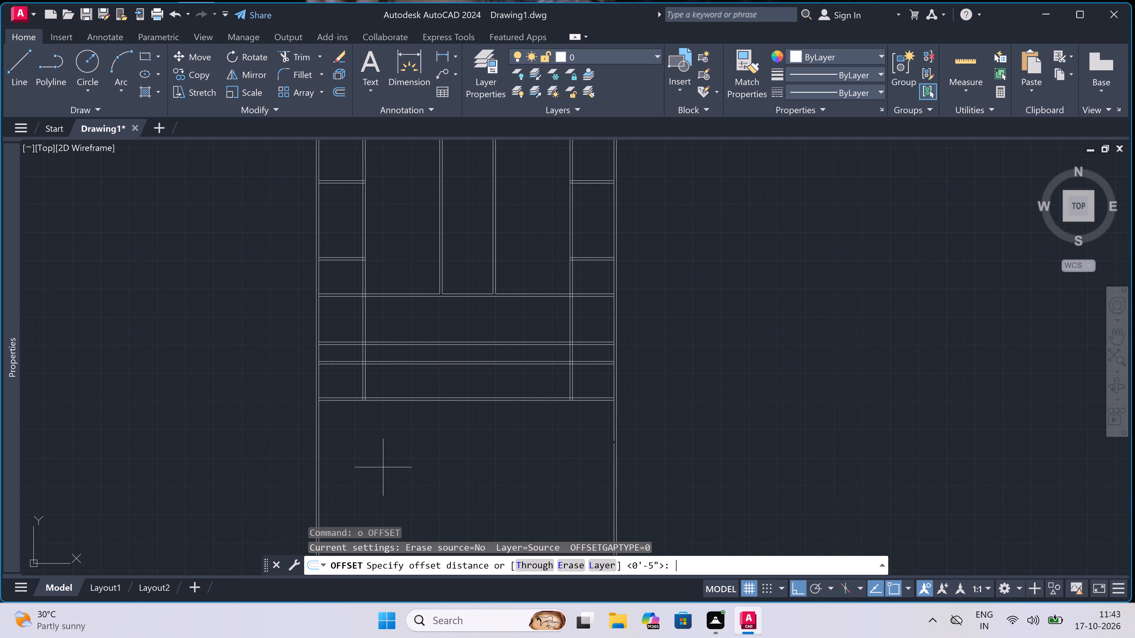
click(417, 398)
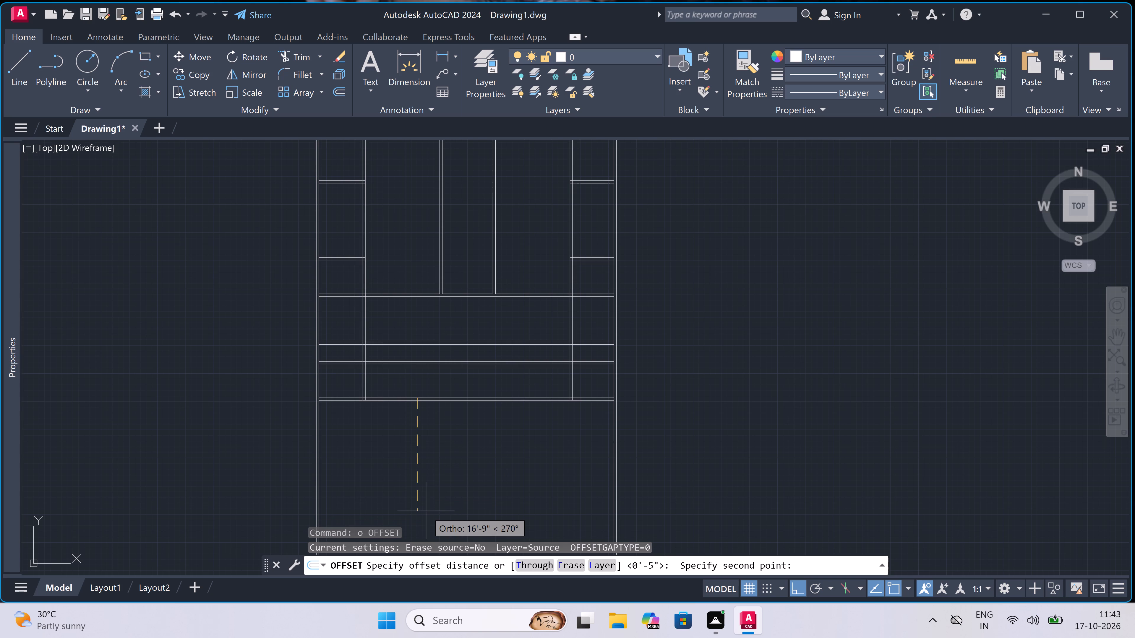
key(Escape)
Offset the lower line of the tenth horizontal wall 12' downward.
key(space)
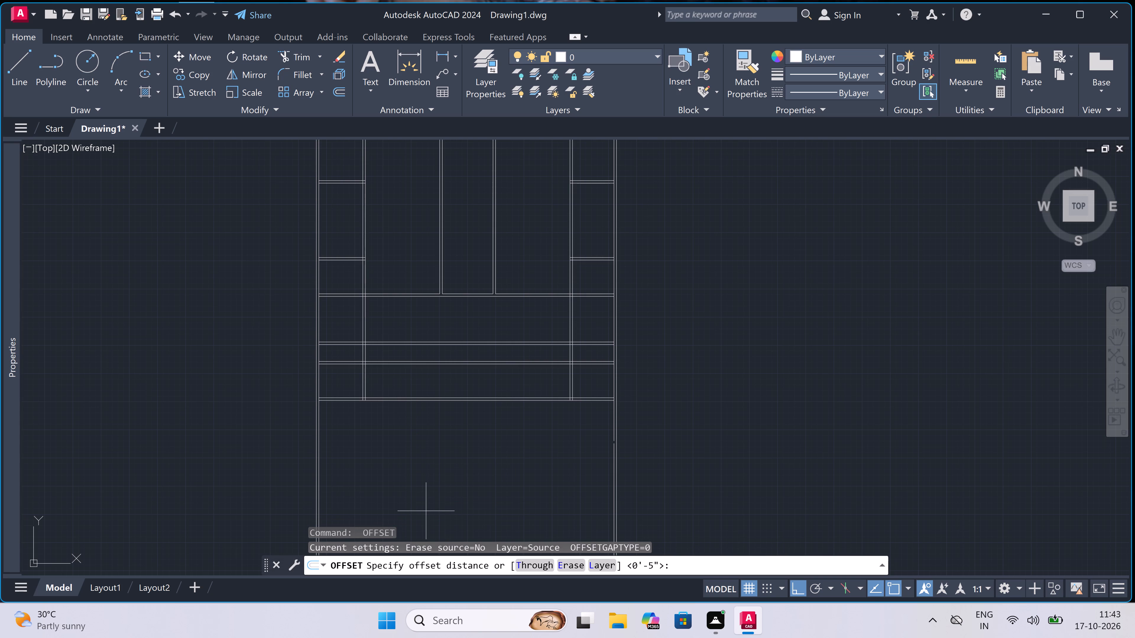
scroll(420, 479, up, 2)
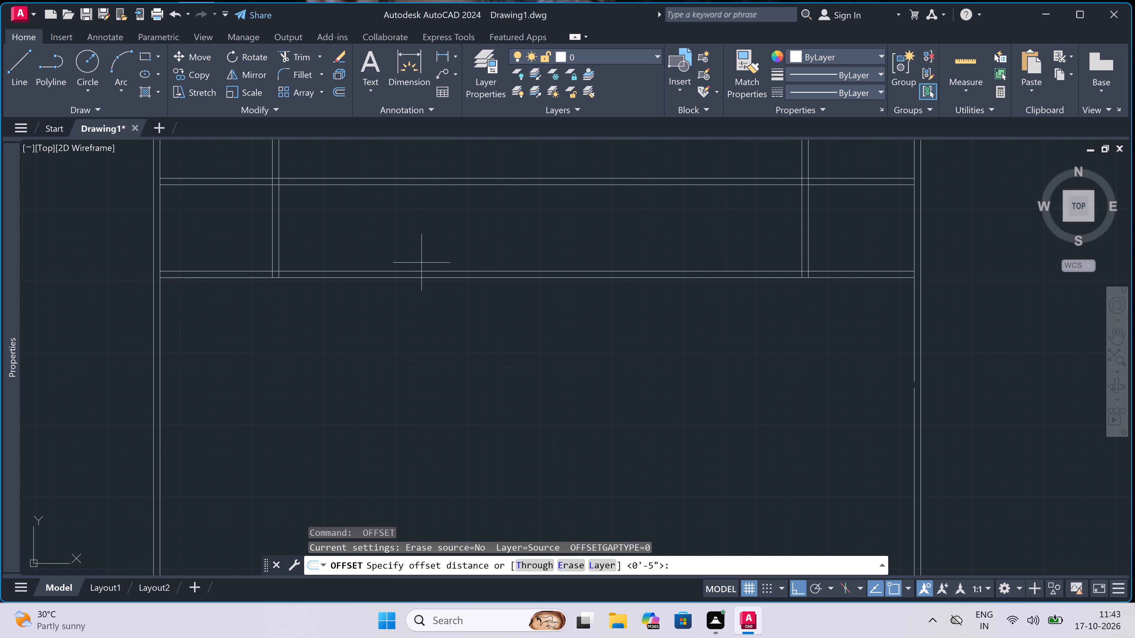
click(415, 279)
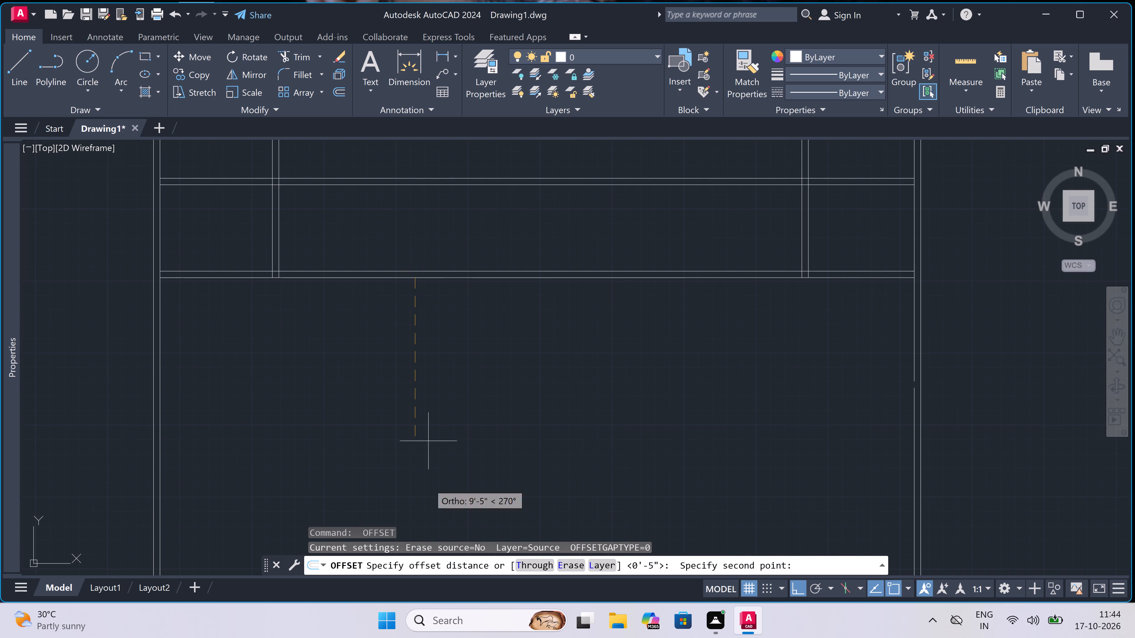
text(12')
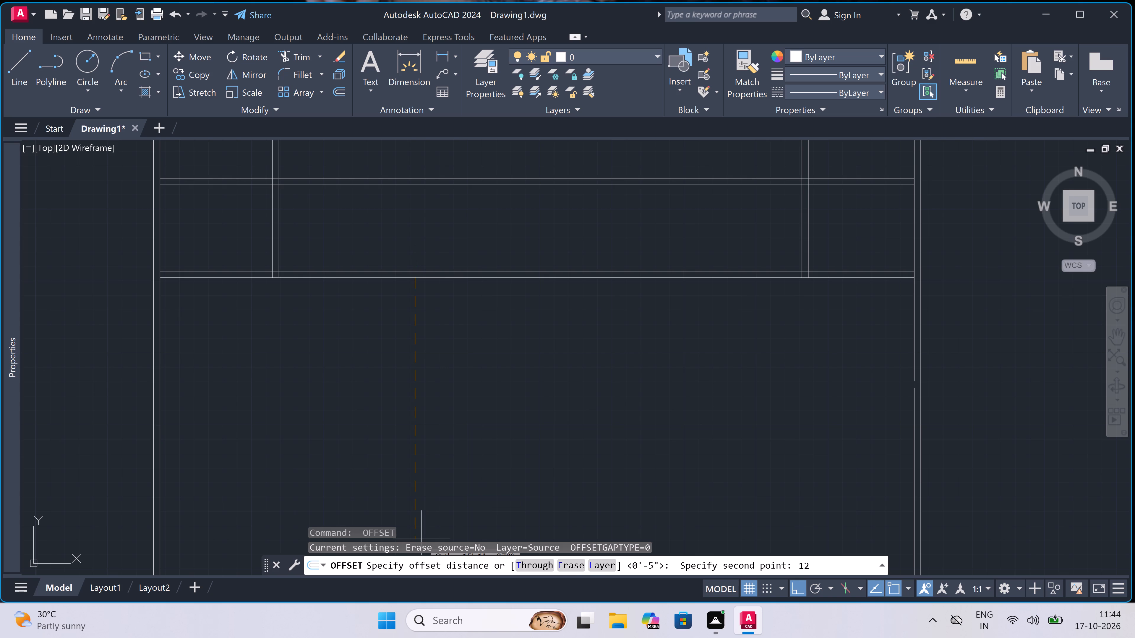
key(space)
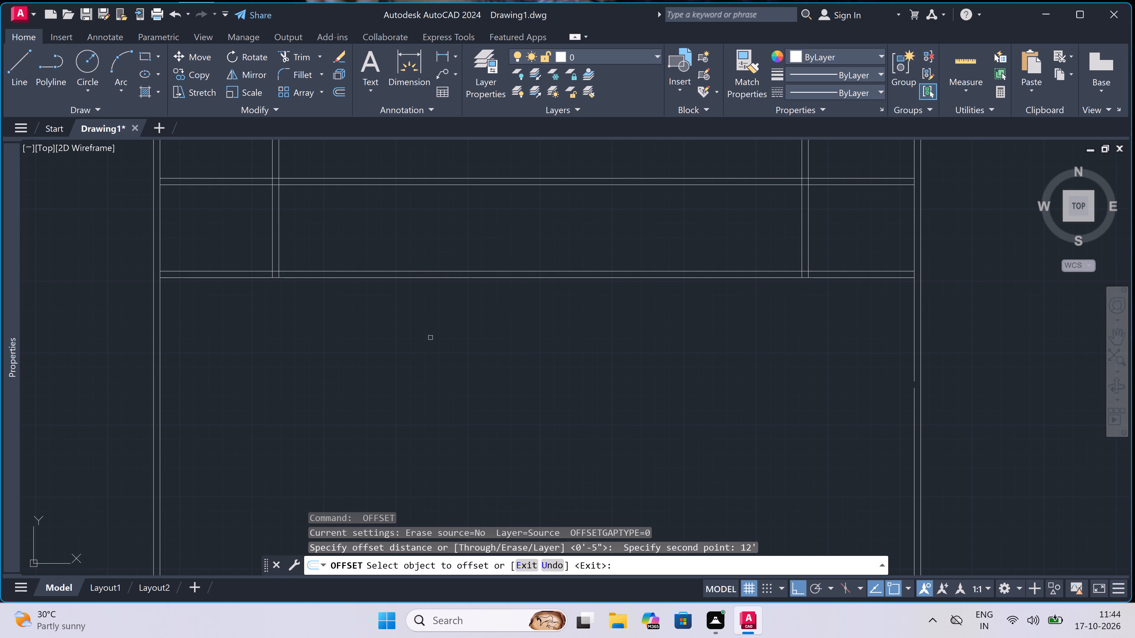
click(419, 279)
click(425, 327)
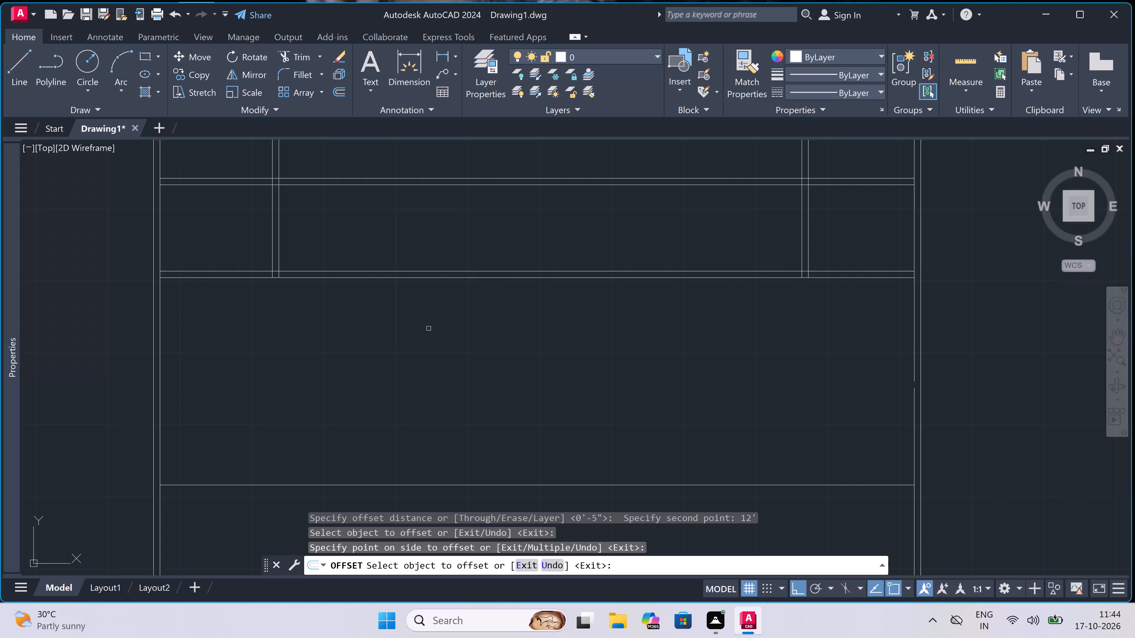
key(space)
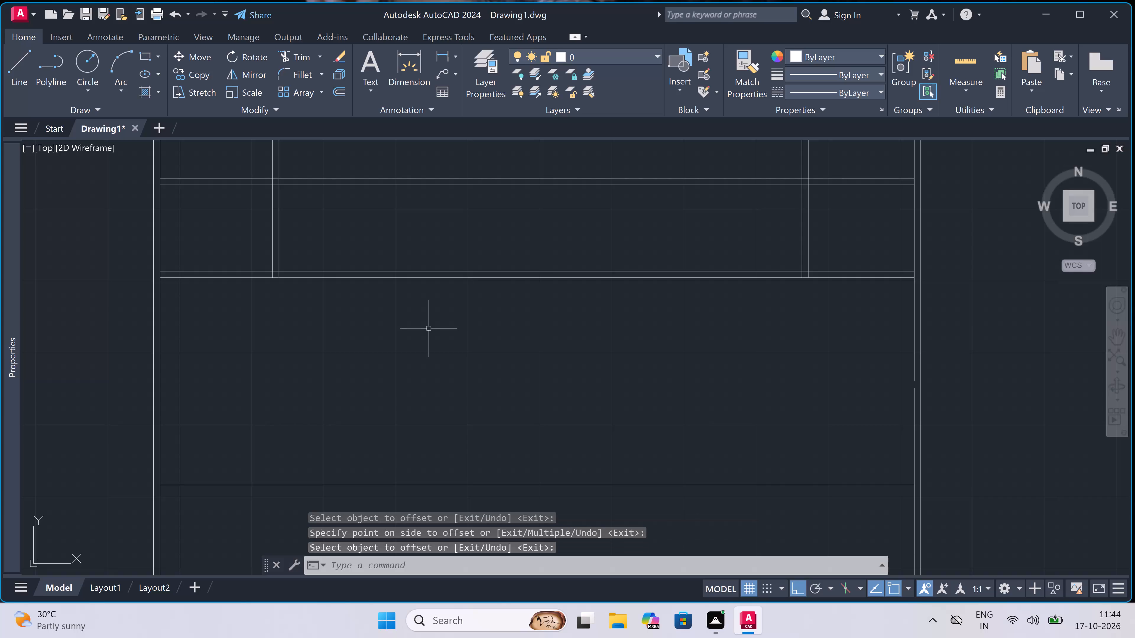
Offset the single line below the tenth wall 4.5" downward to form a new eleventh horizontal wall.
key(space)
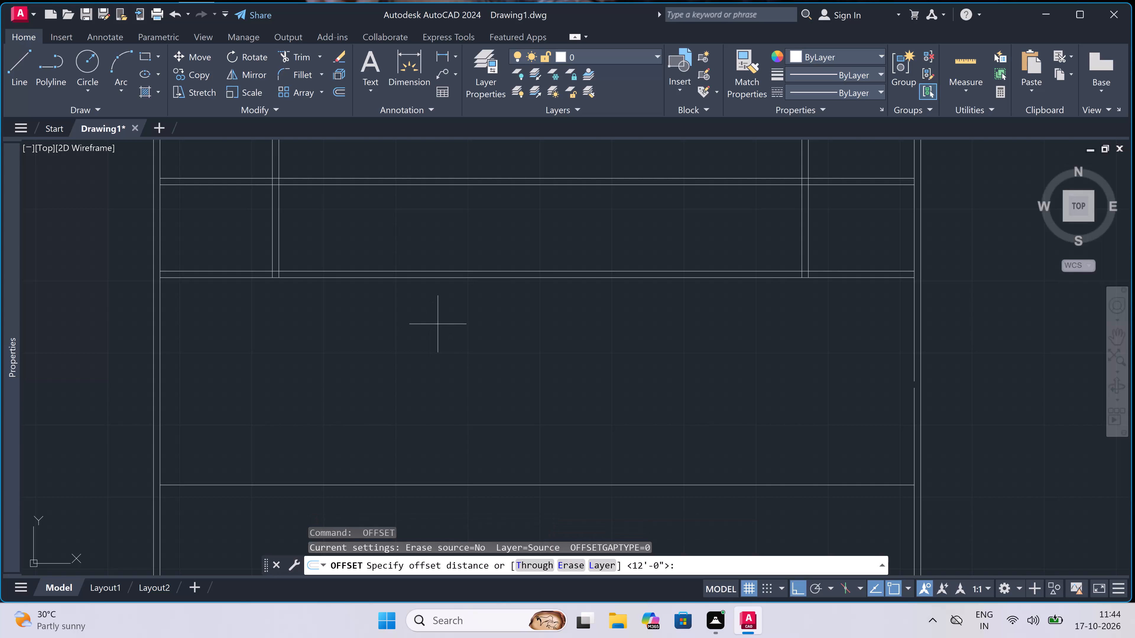
scroll(421, 335, down, 2)
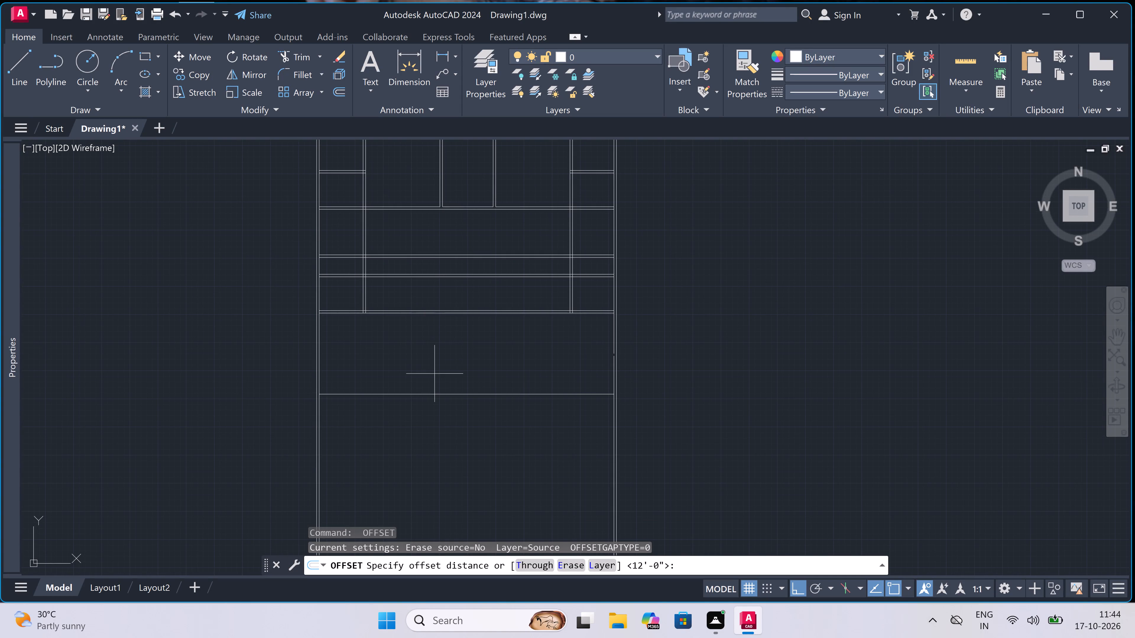
click(433, 393)
scroll(429, 419, up, 2)
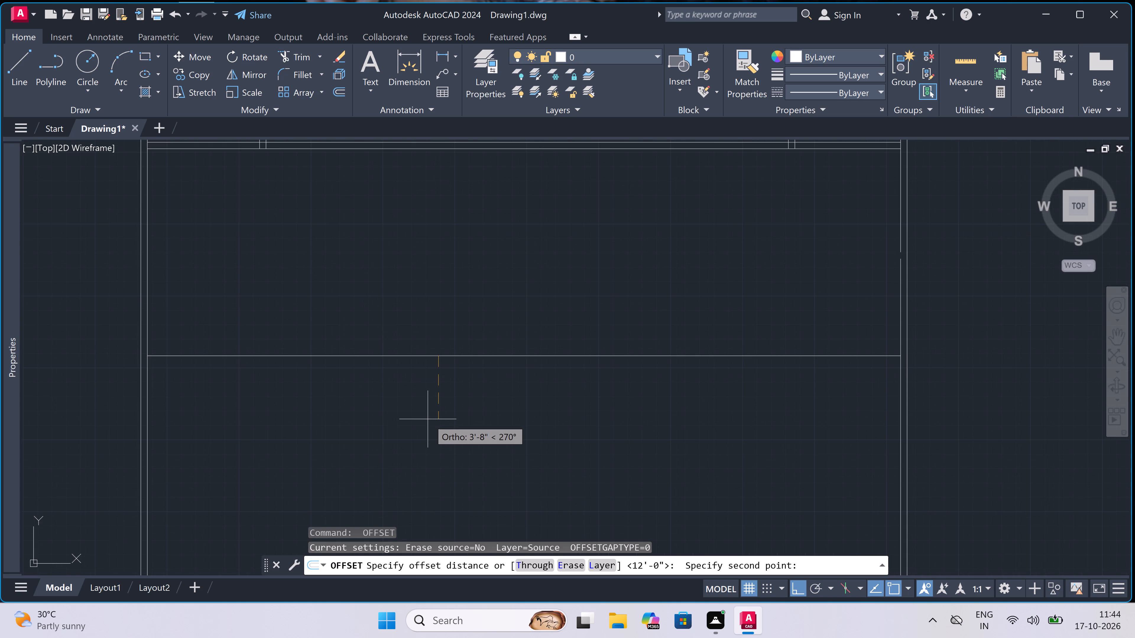
key(4)
text(.5)
text(")
key(space)
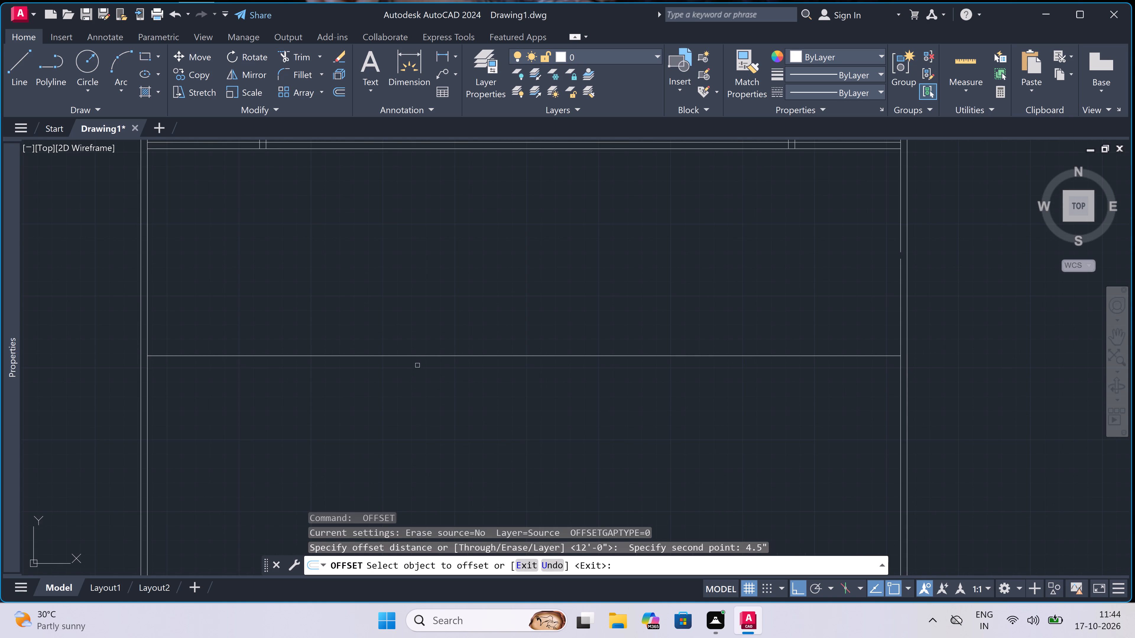
drag(414, 355, 413, 366)
click(403, 415)
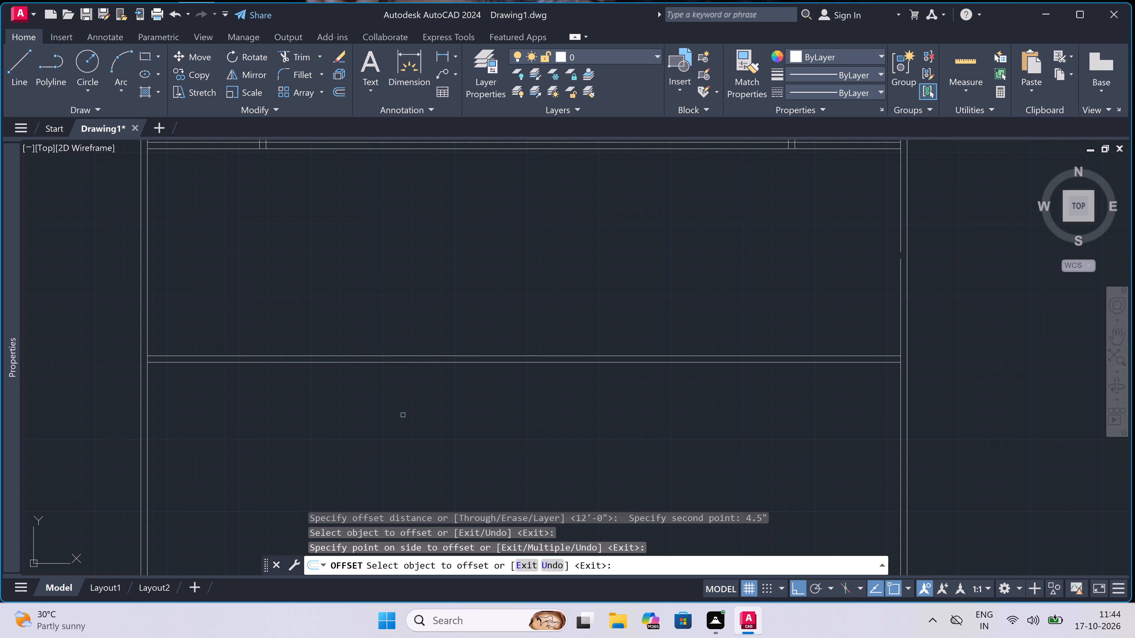
key(Escape)
Offset the lower line of the eleventh horizontal wall 6' downward.
key(space)
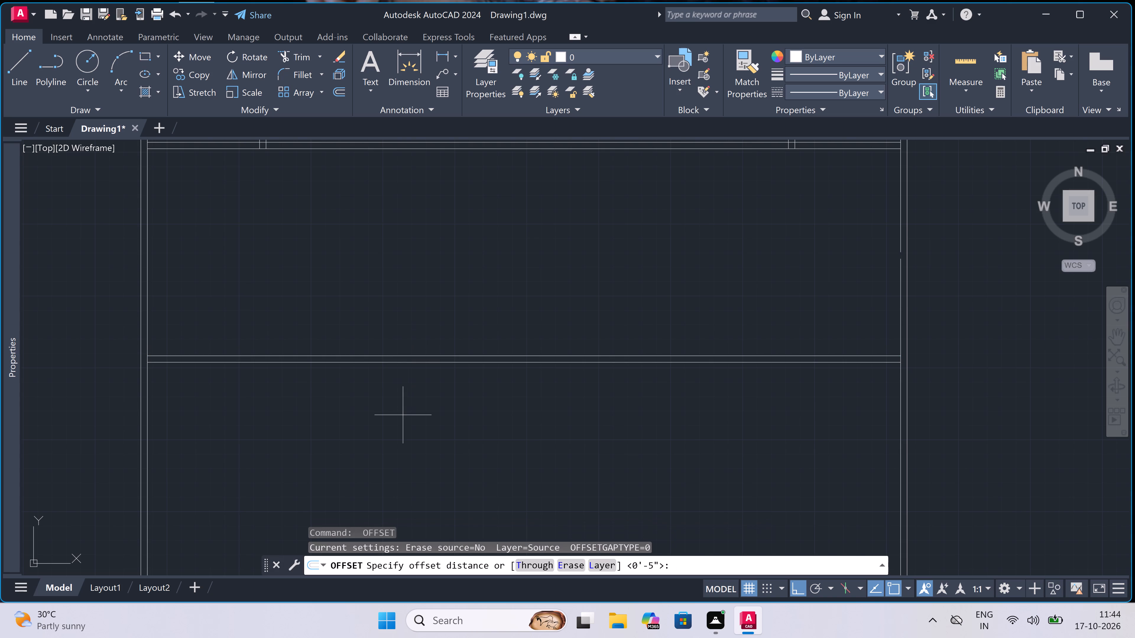
click(411, 362)
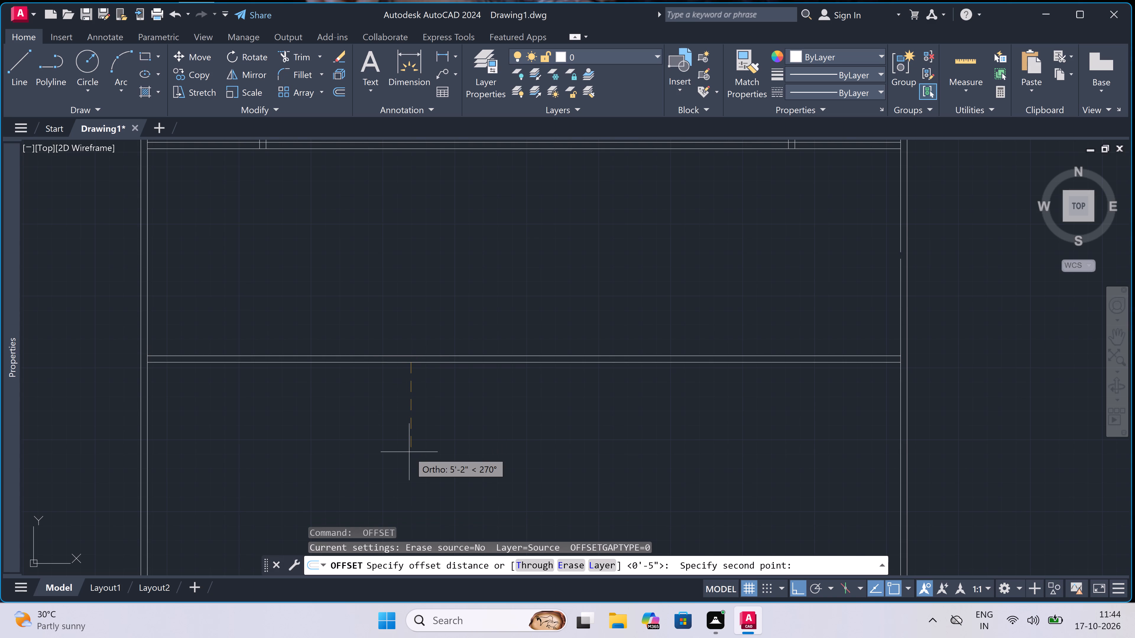
key(5)
key(BackSpace)
text(6')
key(space)
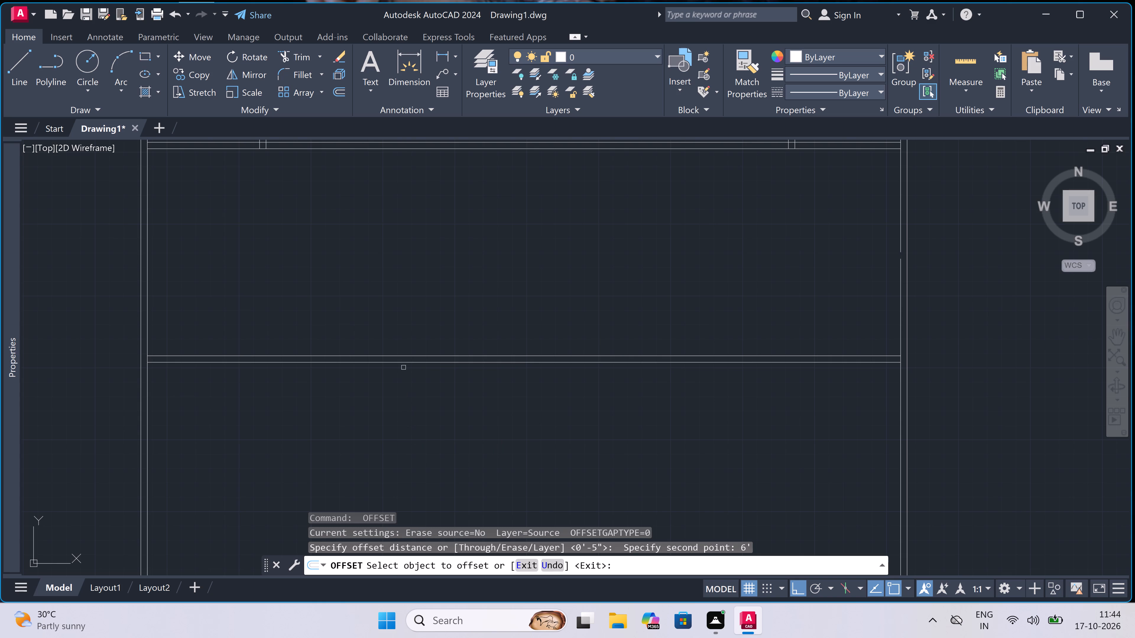
drag(402, 362, 402, 366)
click(392, 429)
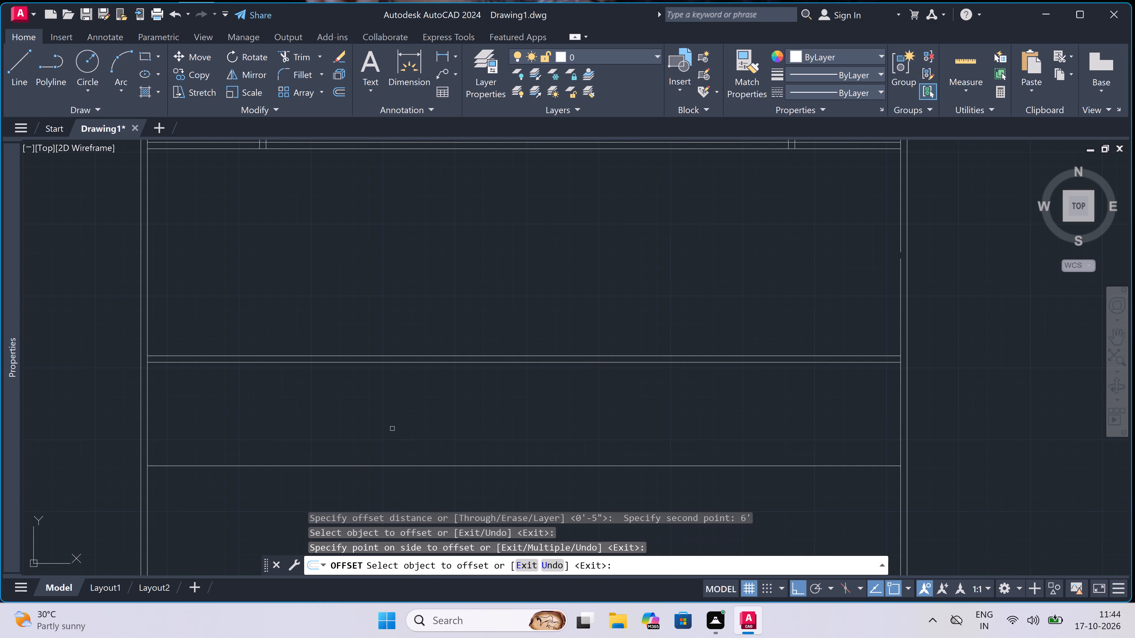
key(Escape)
Offset the single line below the eleventh wall 4.5" downward to form the twelfth horizontal wall.
key(space)
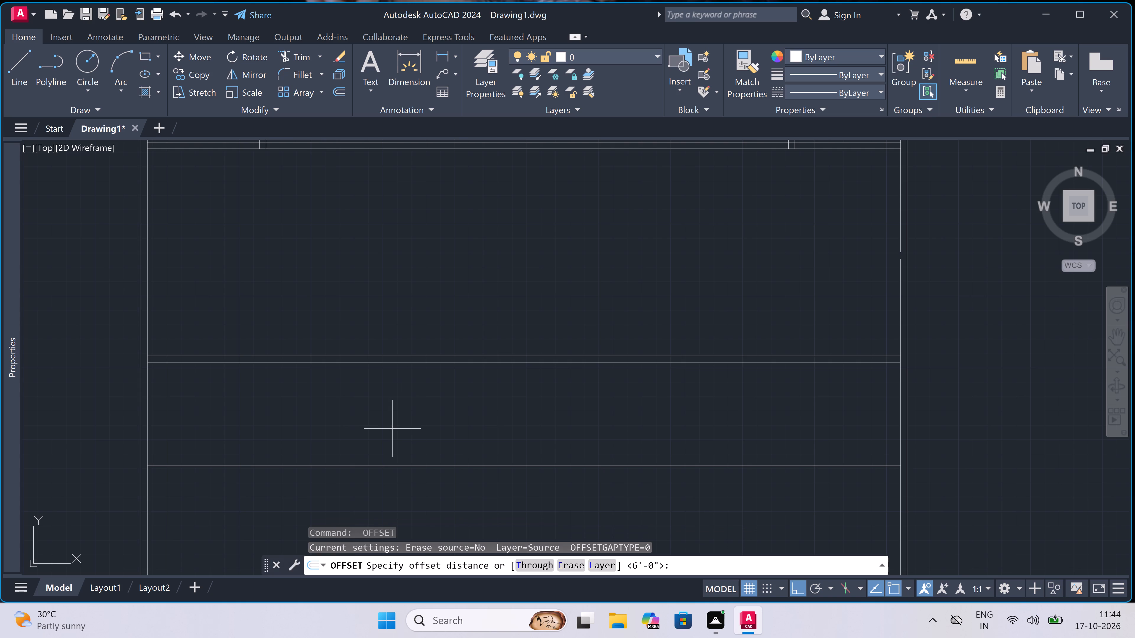
scroll(388, 411, down, 2)
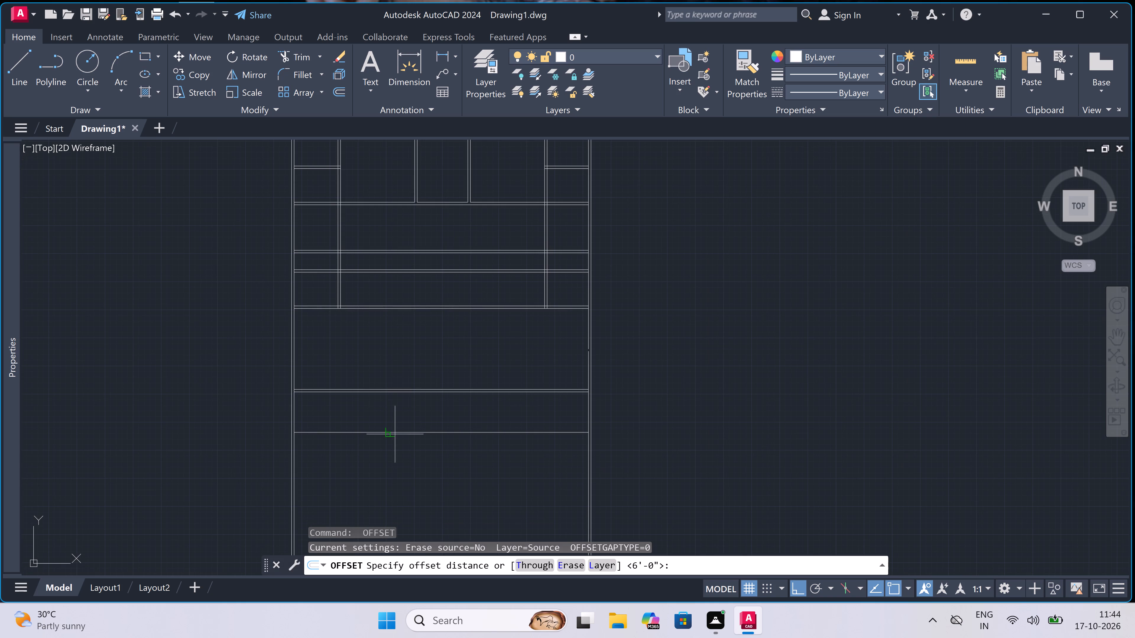
double_click(385, 433)
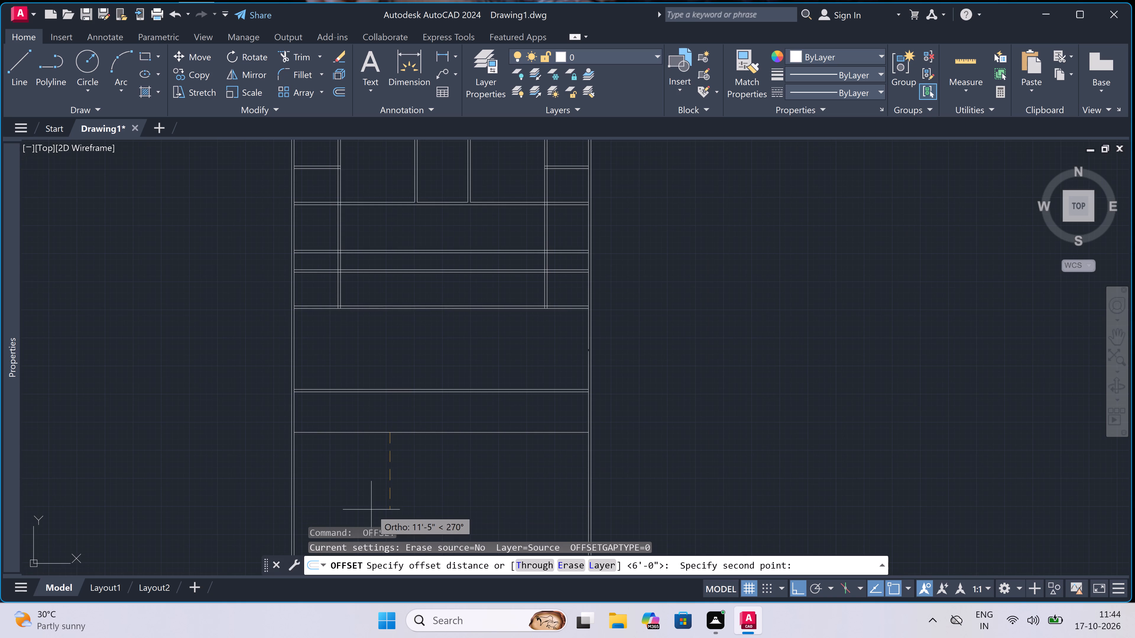
text(4.5)
text(")
key(space)
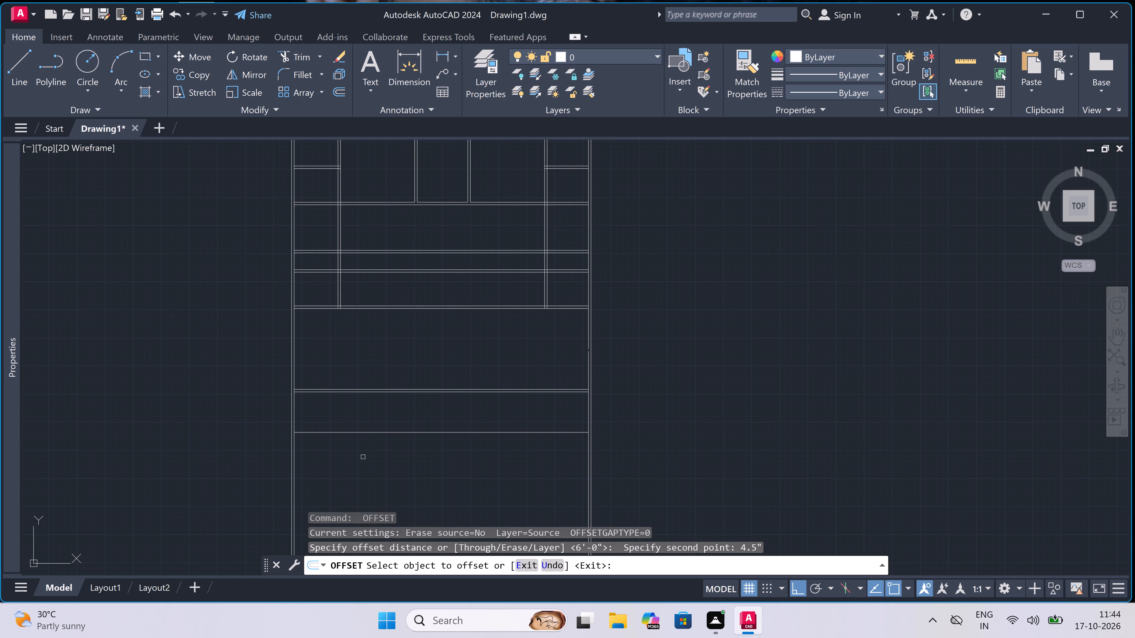
scroll(367, 431, up, 1)
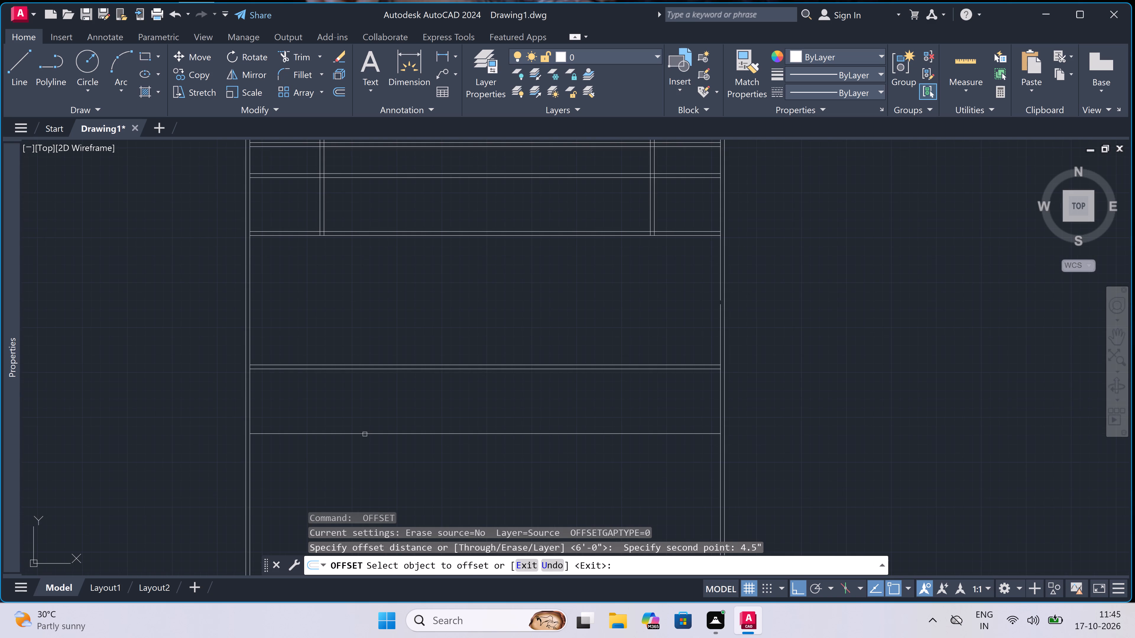
double_click(365, 434)
click(357, 460)
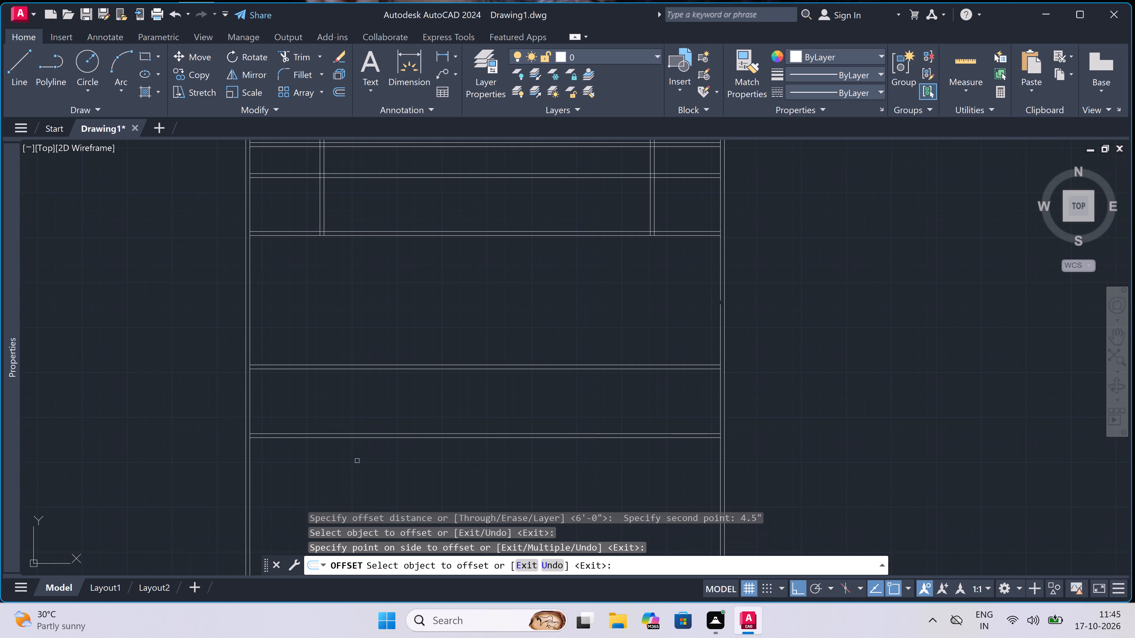
key(Escape)
Extend both lines of the twelfth horizontal wall at each end to the outer lines of the side walls.
text(ex)
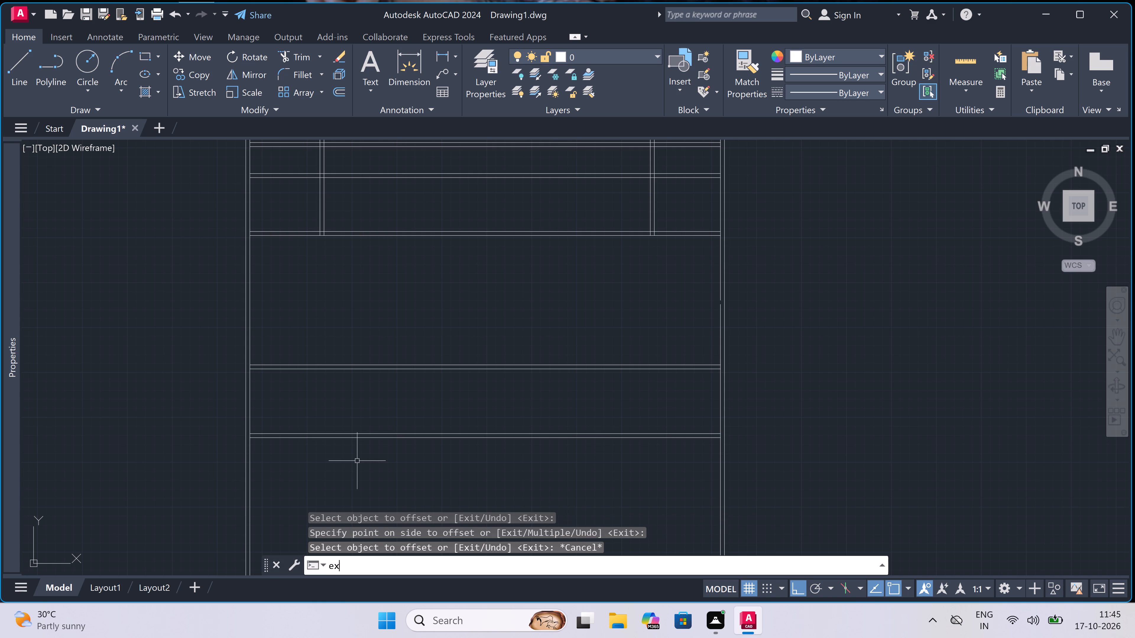
key(space)
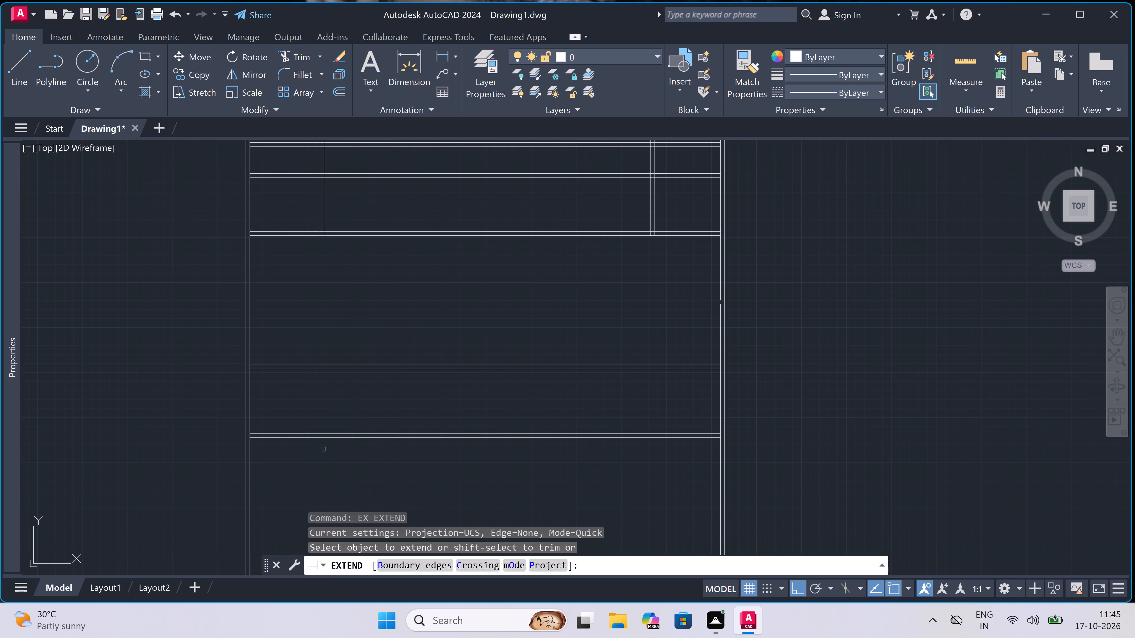
click(256, 418)
double_click(258, 459)
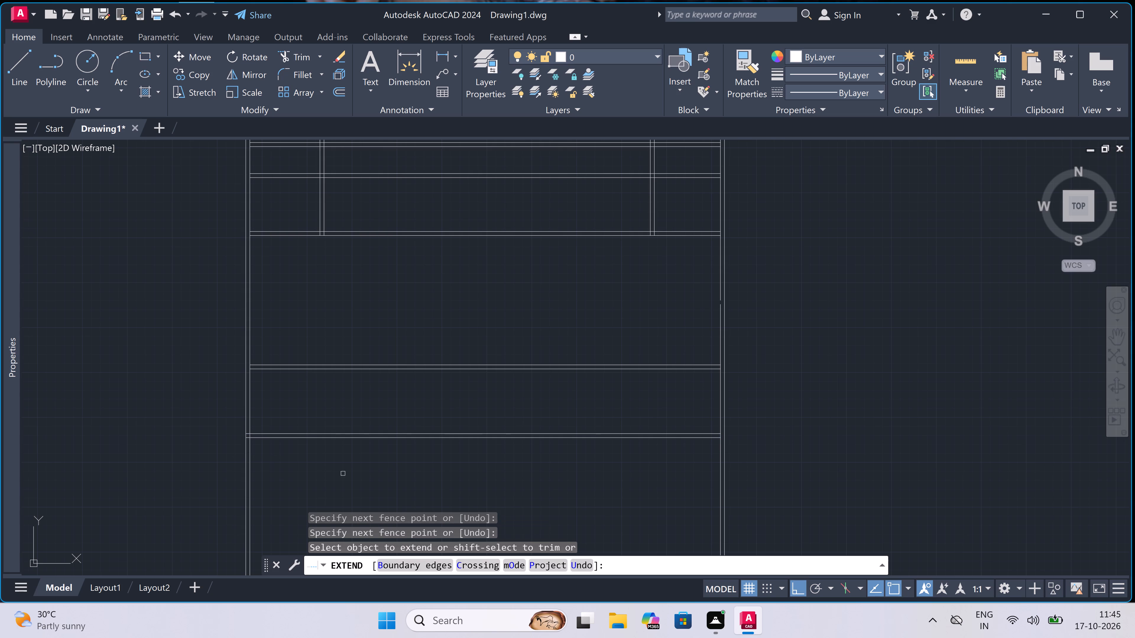
click(698, 448)
click(706, 422)
key(Escape)
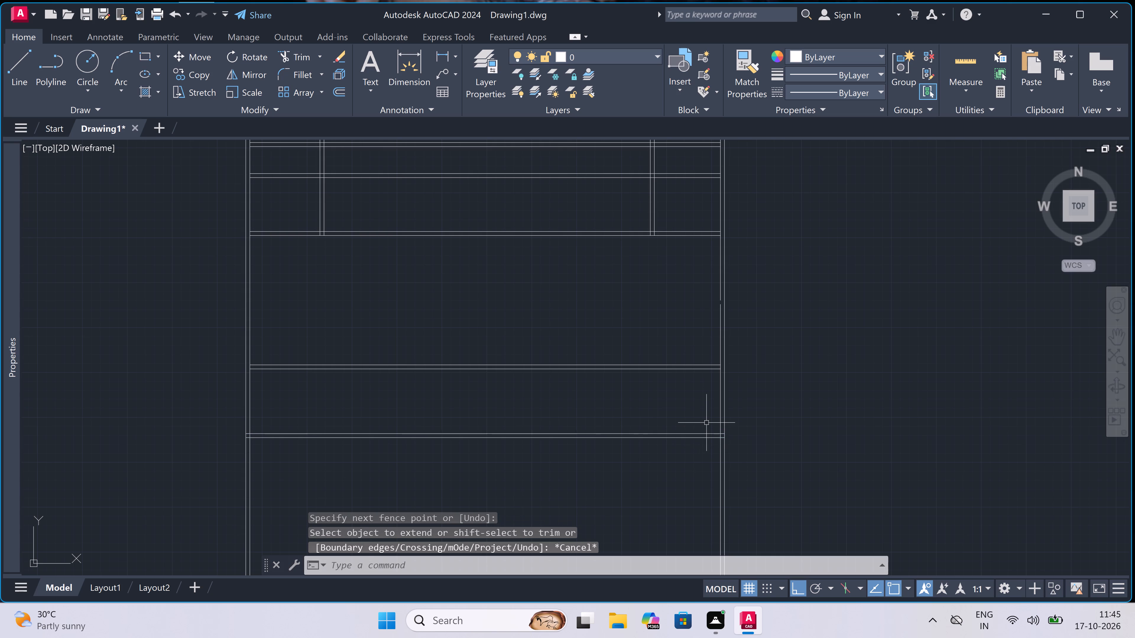
Trim away the lines of both outer side walls that run below the twelfth horizontal wall.
text(tr)
key(space)
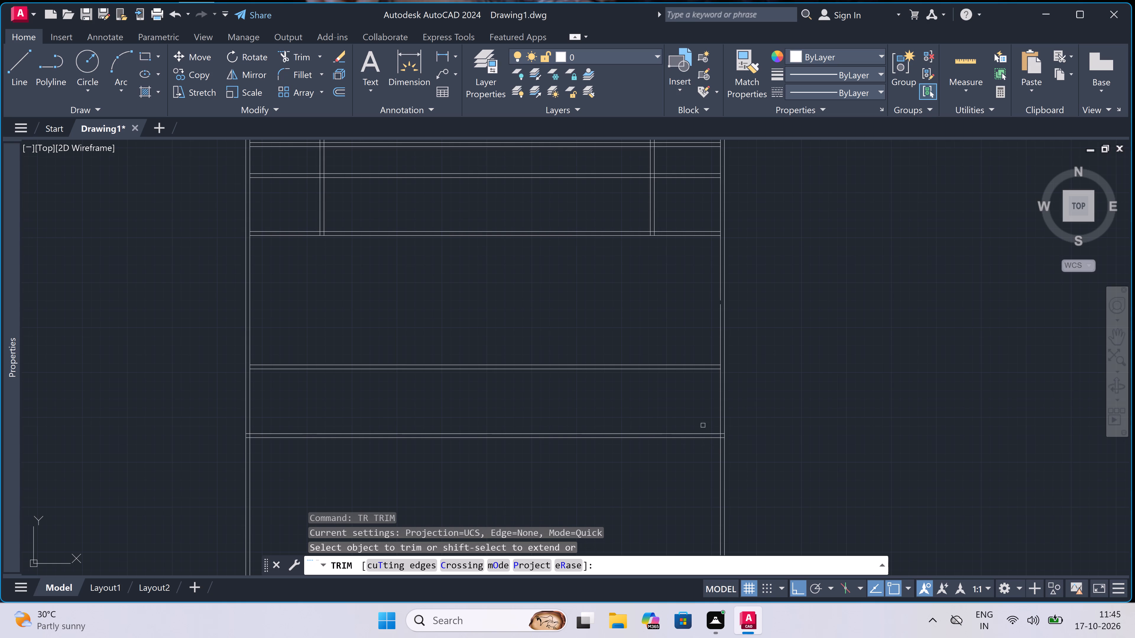
click(791, 474)
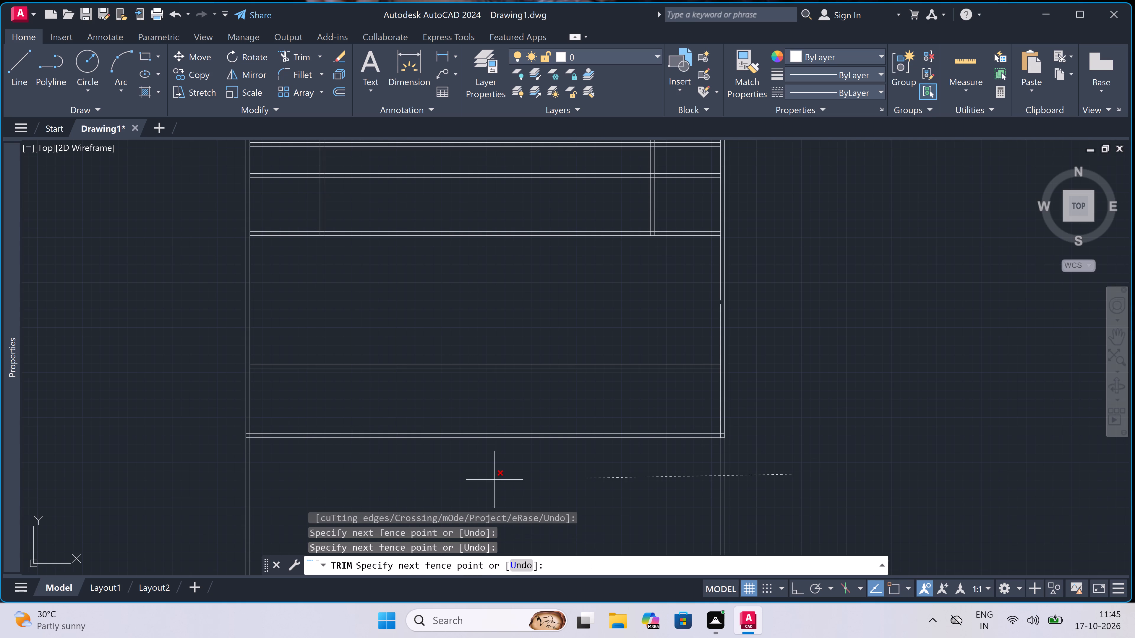
click(210, 476)
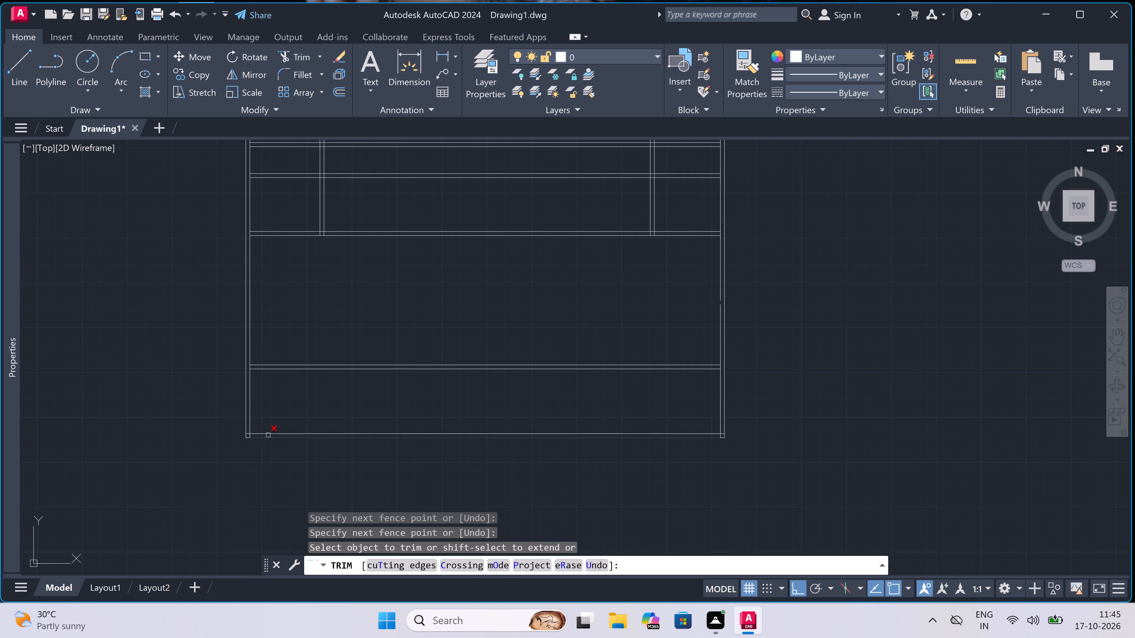
Trim the overlapping inner line ends at the plan's bottom-left outer wall corner.
scroll(270, 432, up, 1)
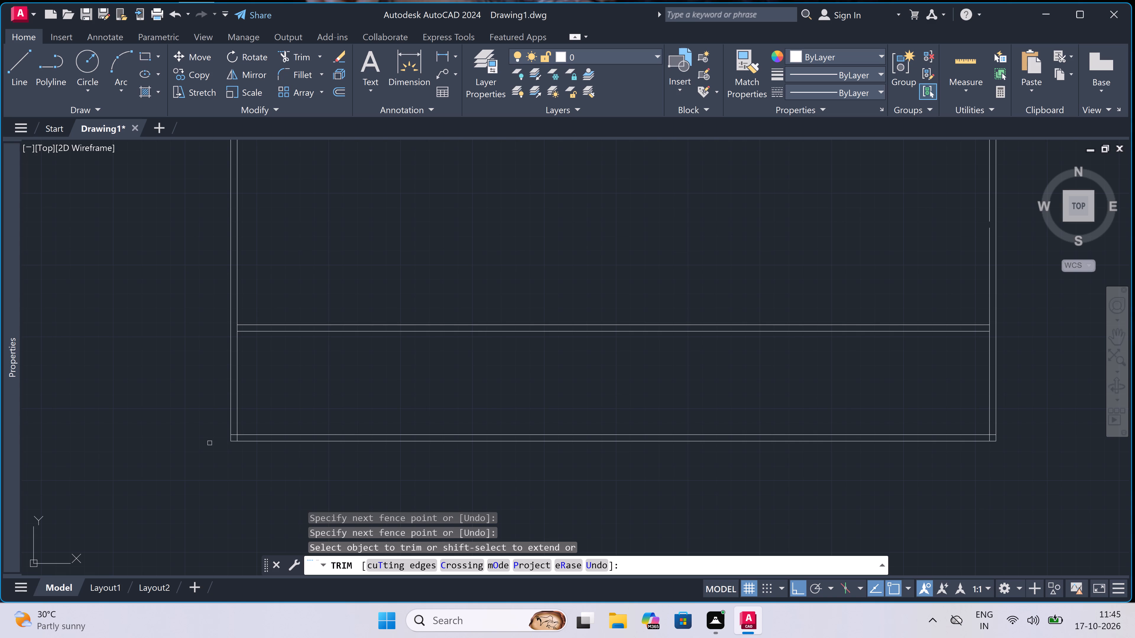
scroll(223, 437, up, 2)
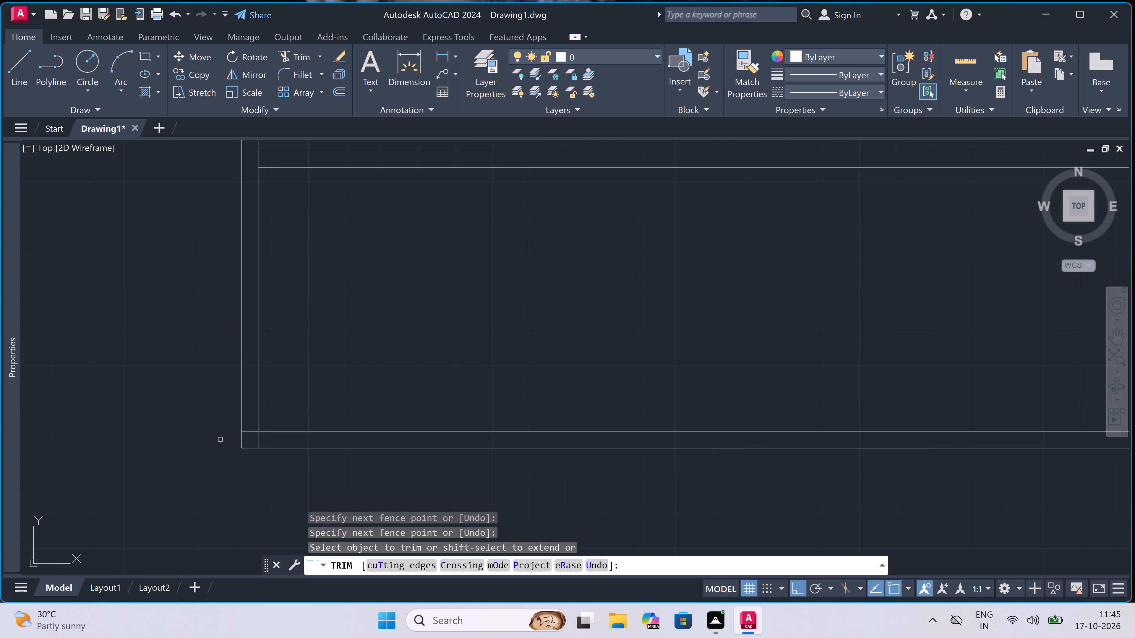
scroll(249, 442, up, 3)
click(243, 396)
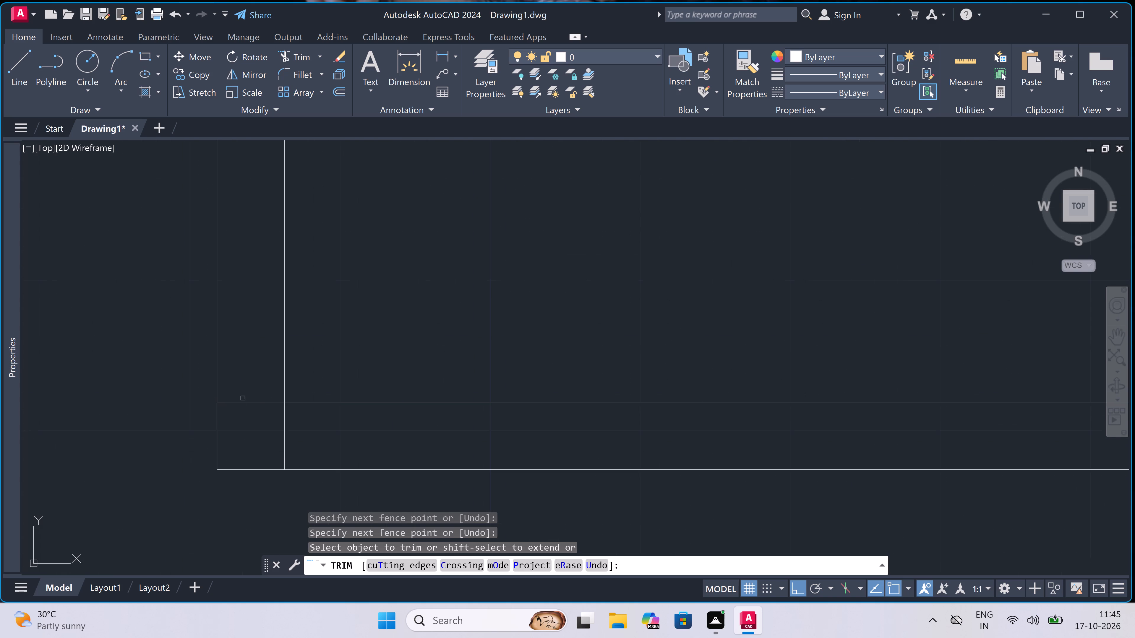
click(300, 437)
Trim the overlapping inner line ends at the plan's bottom-right outer wall corner.
scroll(299, 437, down, 4)
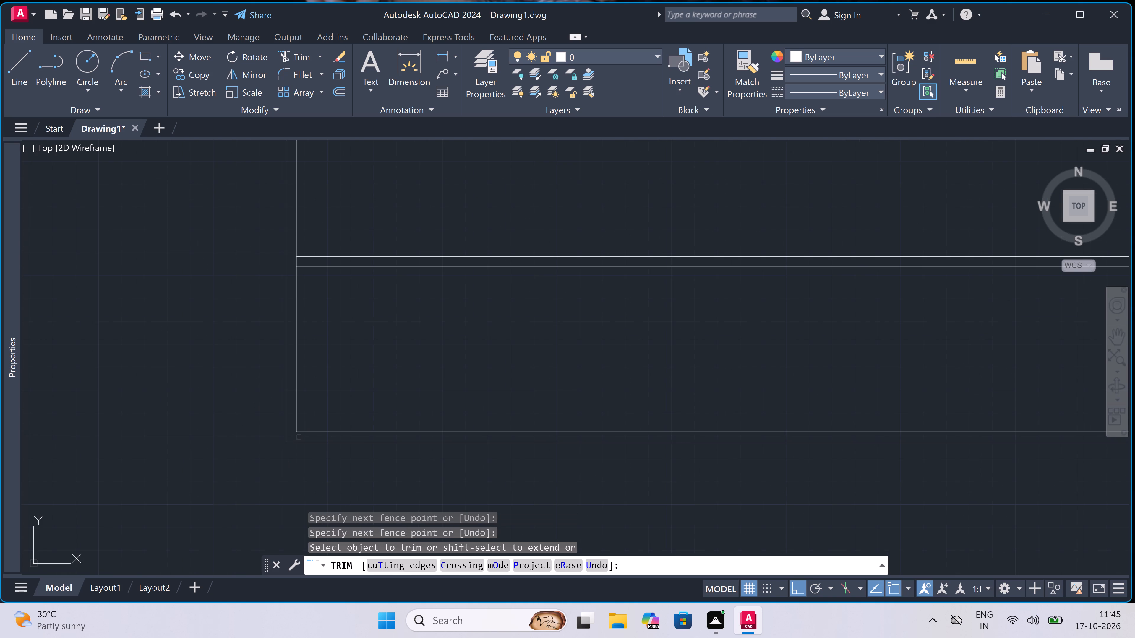
scroll(299, 437, down, 2)
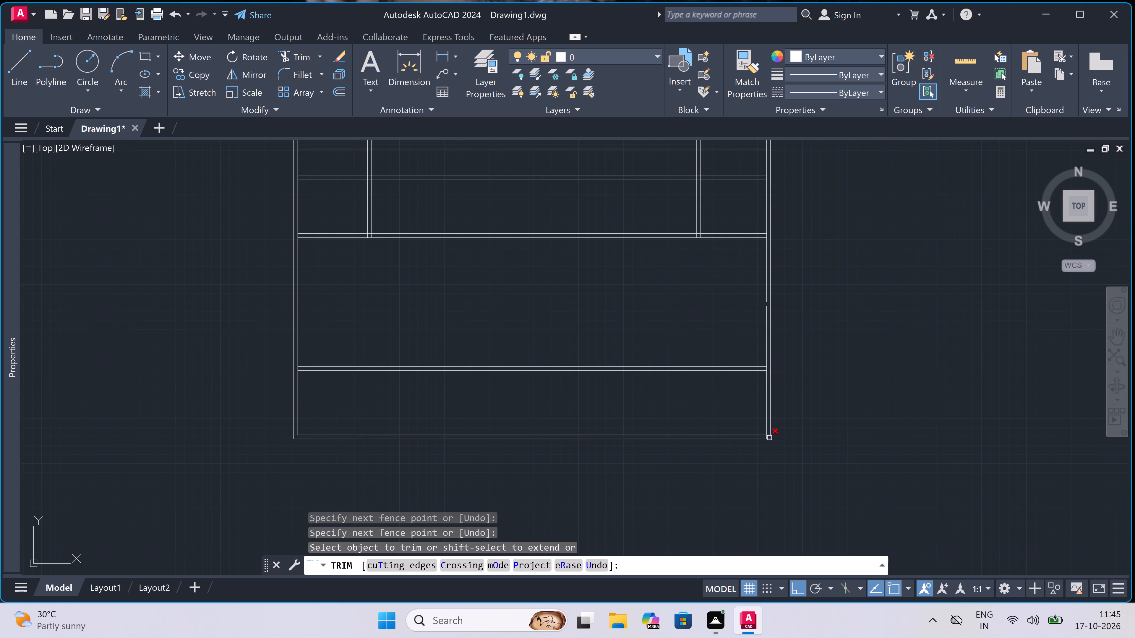
scroll(769, 438, up, 5)
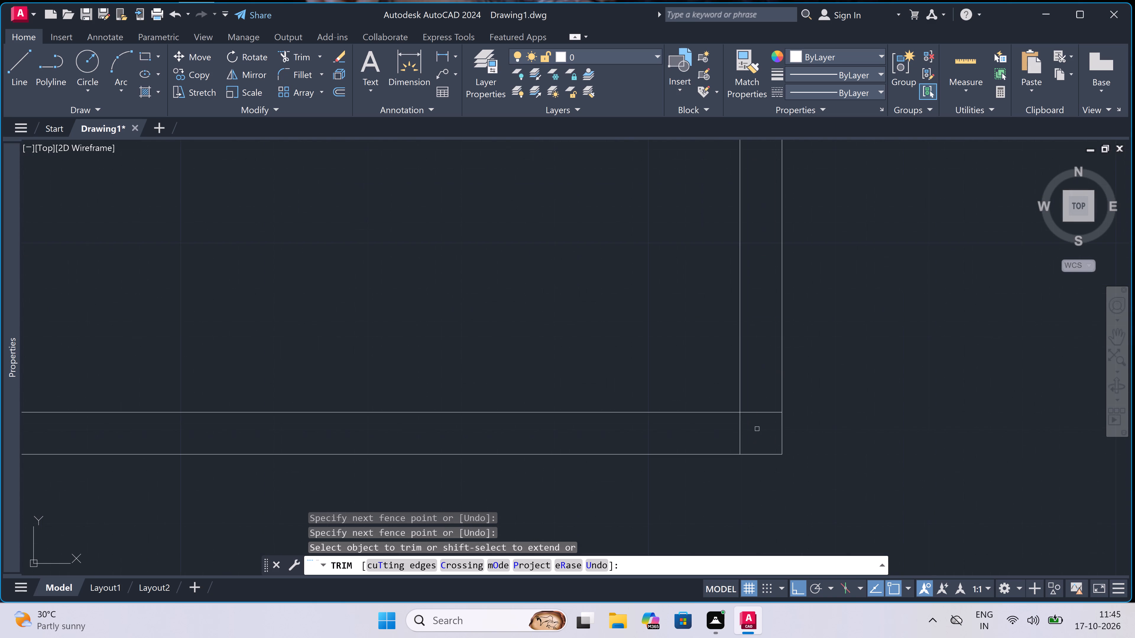
double_click(753, 412)
click(737, 435)
click(747, 434)
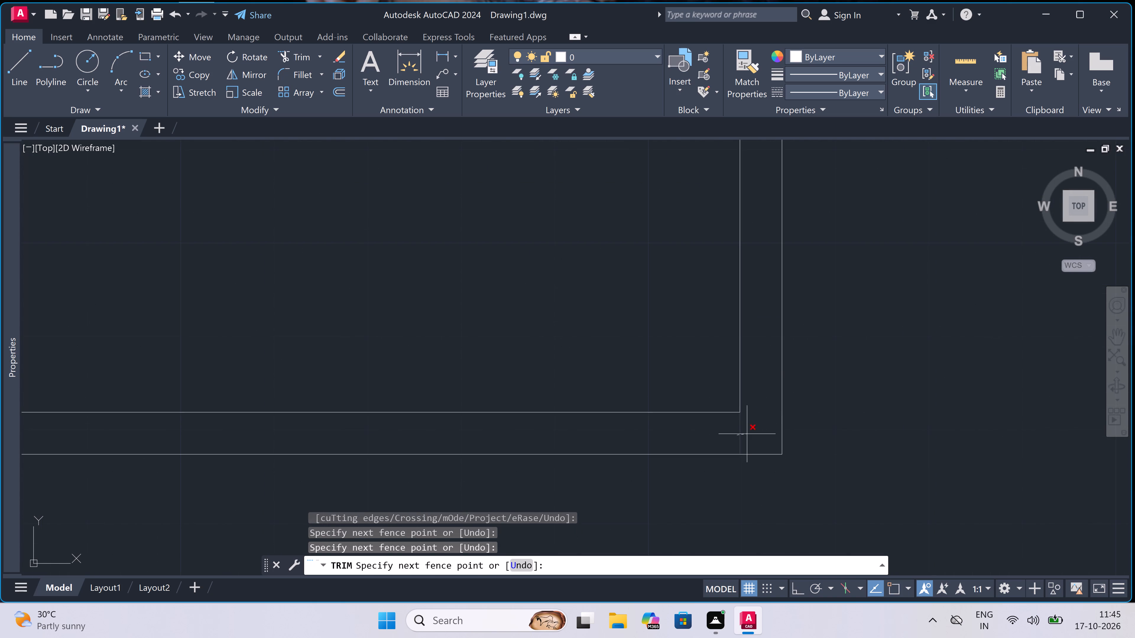
Trim the right outer wall's inner line between the two lines of the eleventh horizontal wall.
scroll(604, 462, down, 6)
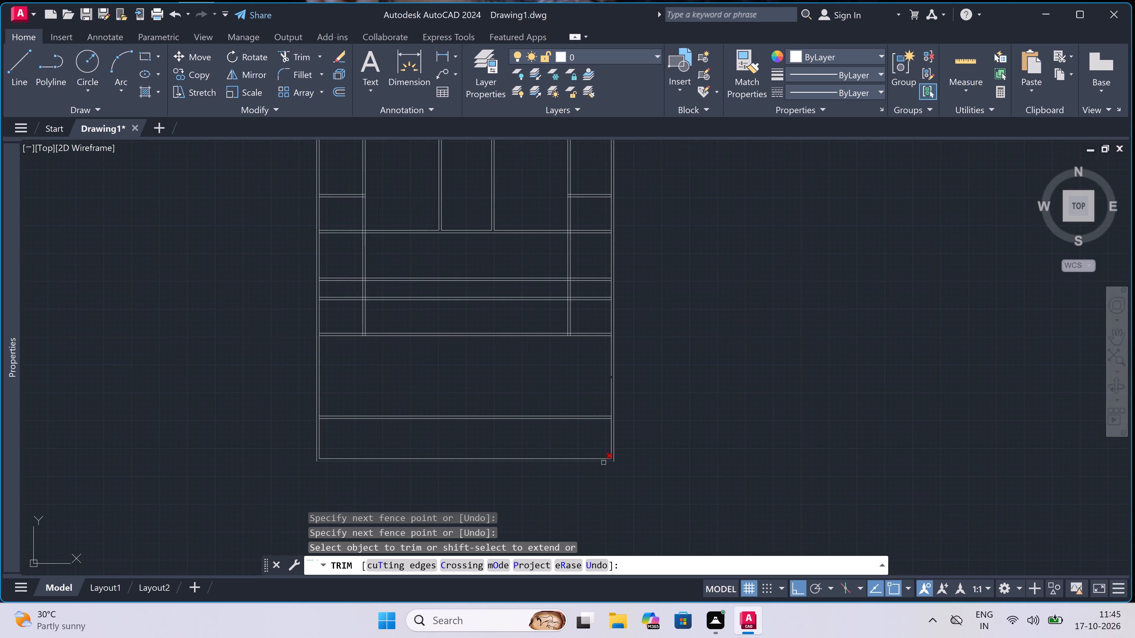
scroll(604, 463, down, 1)
scroll(604, 463, up, 1)
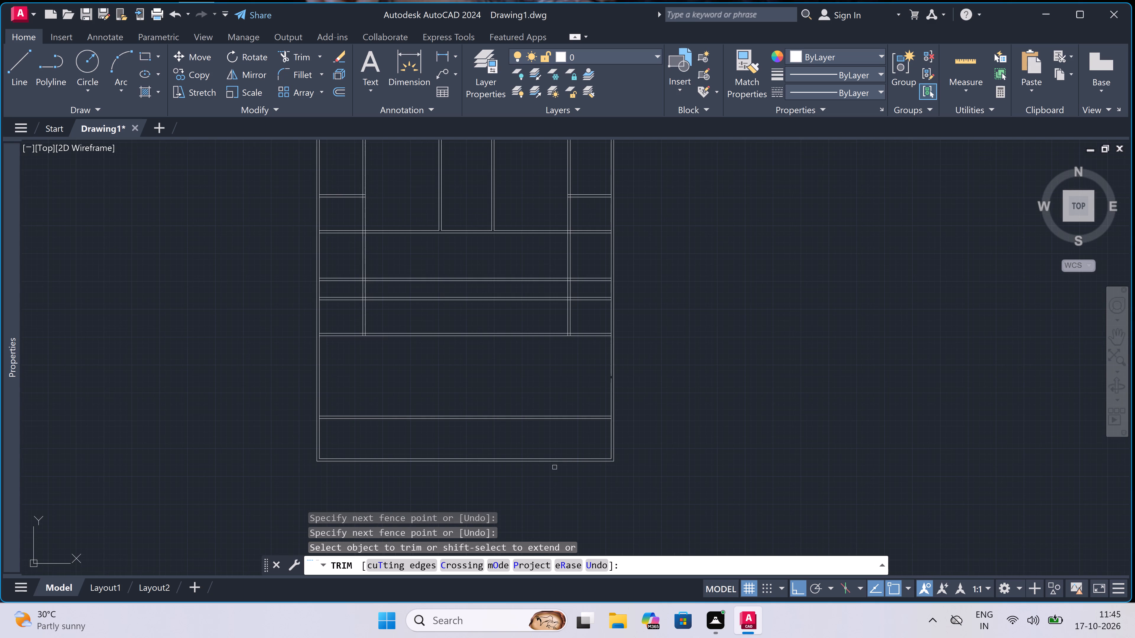
scroll(496, 483, down, 1)
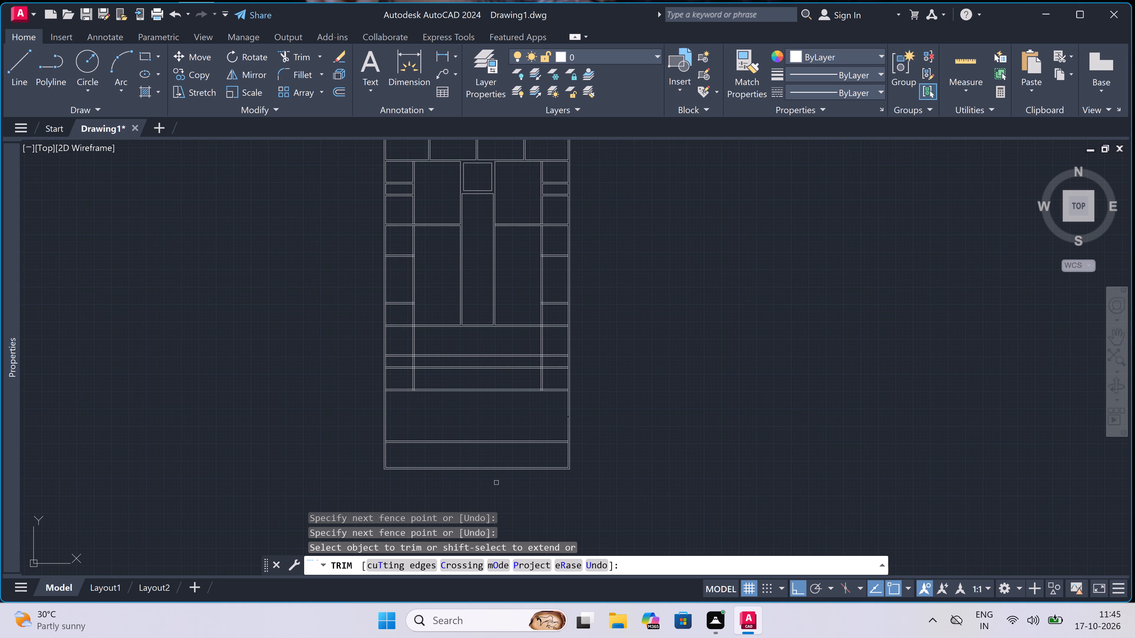
scroll(496, 483, down, 2)
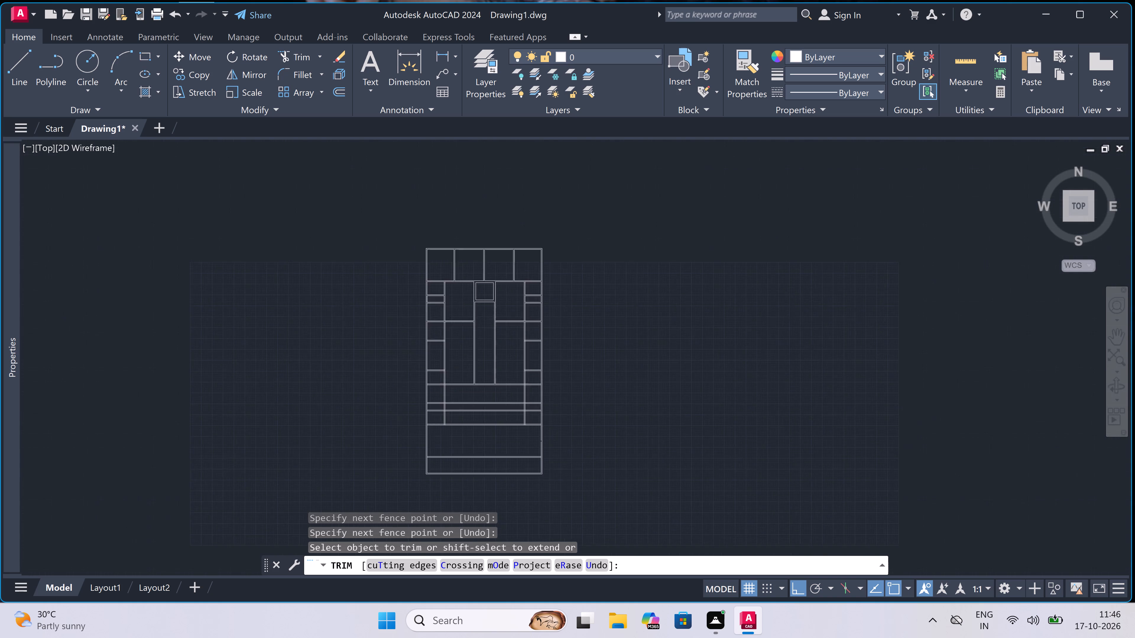
scroll(507, 467, up, 4)
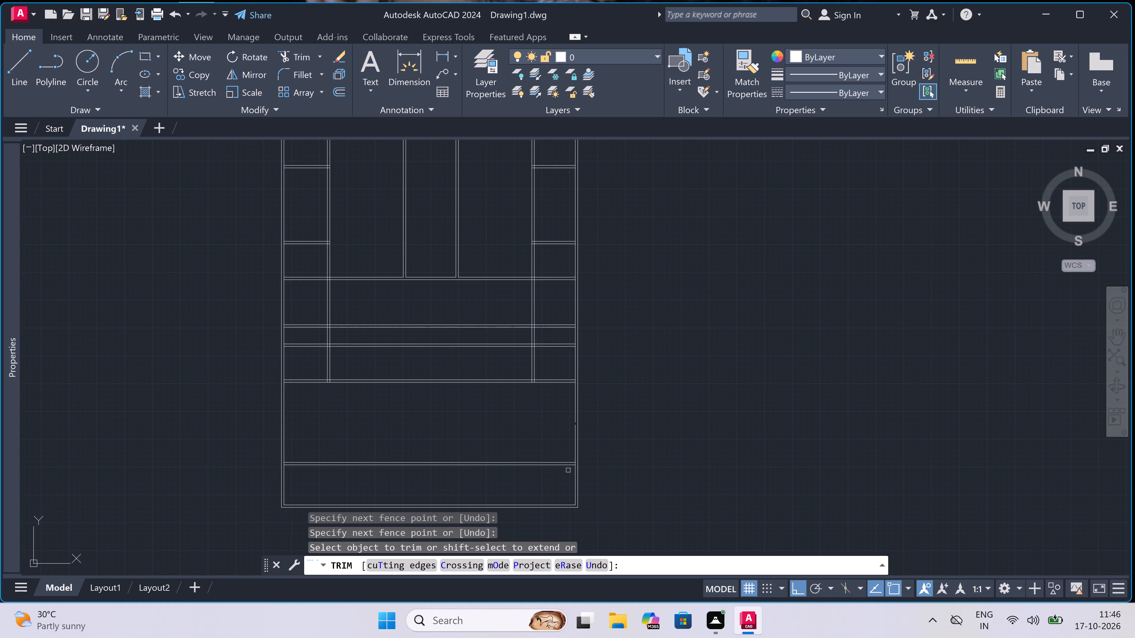
scroll(565, 466, up, 3)
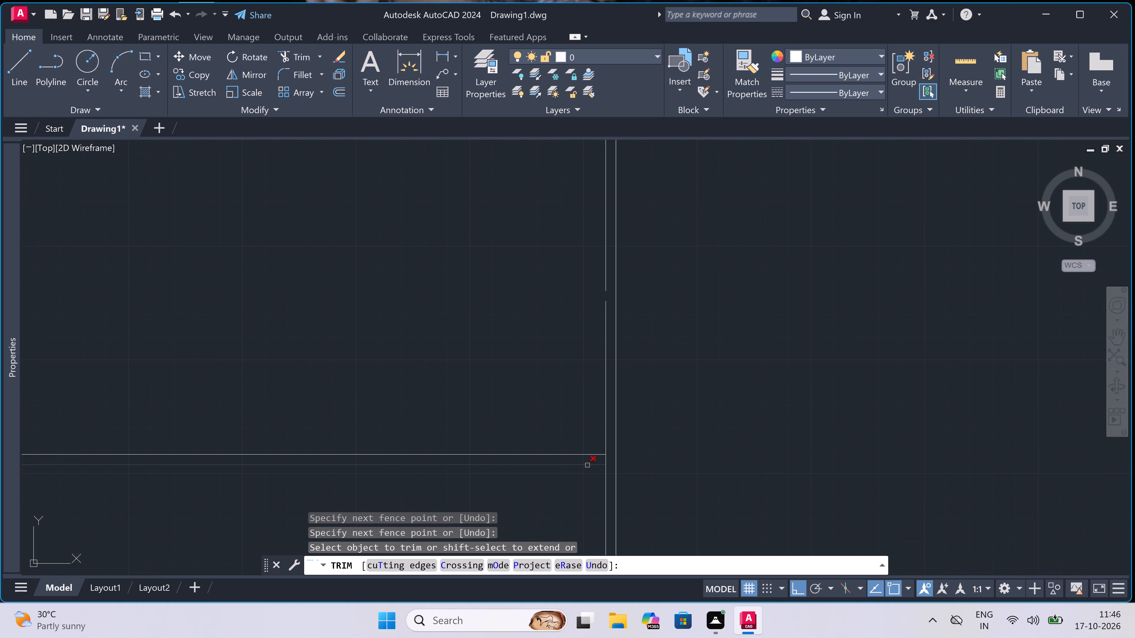
scroll(614, 460, up, 1)
click(600, 459)
scroll(600, 459, down, 1)
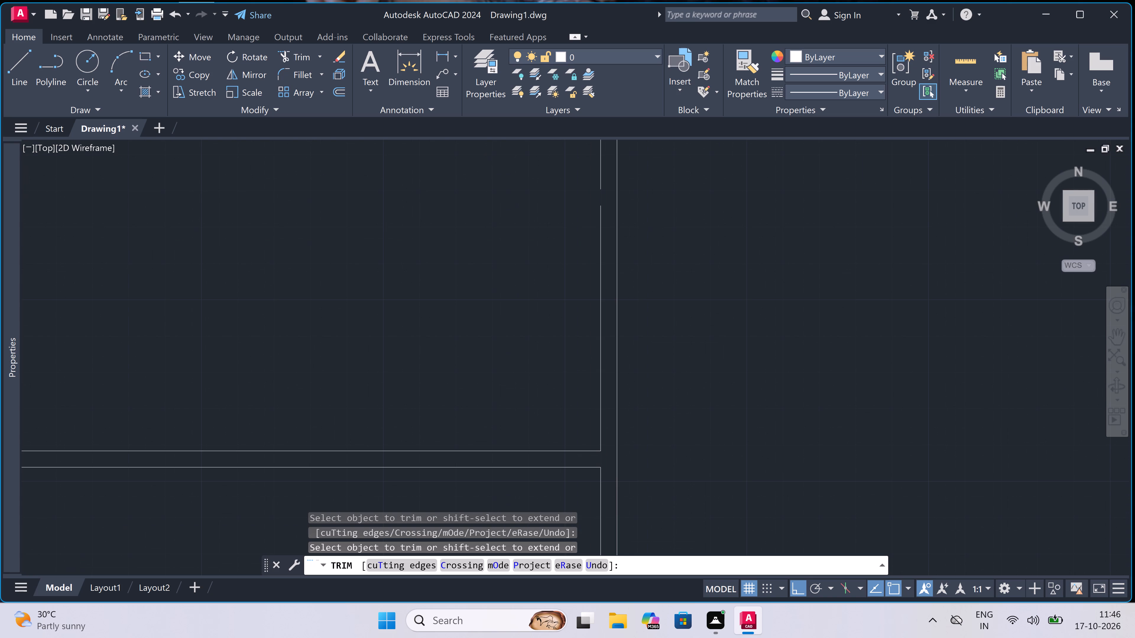
Extend the right outer wall's inner line upward to close its gap between the tenth and eleventh horizontal walls.
scroll(600, 459, down, 1)
scroll(594, 422, up, 1)
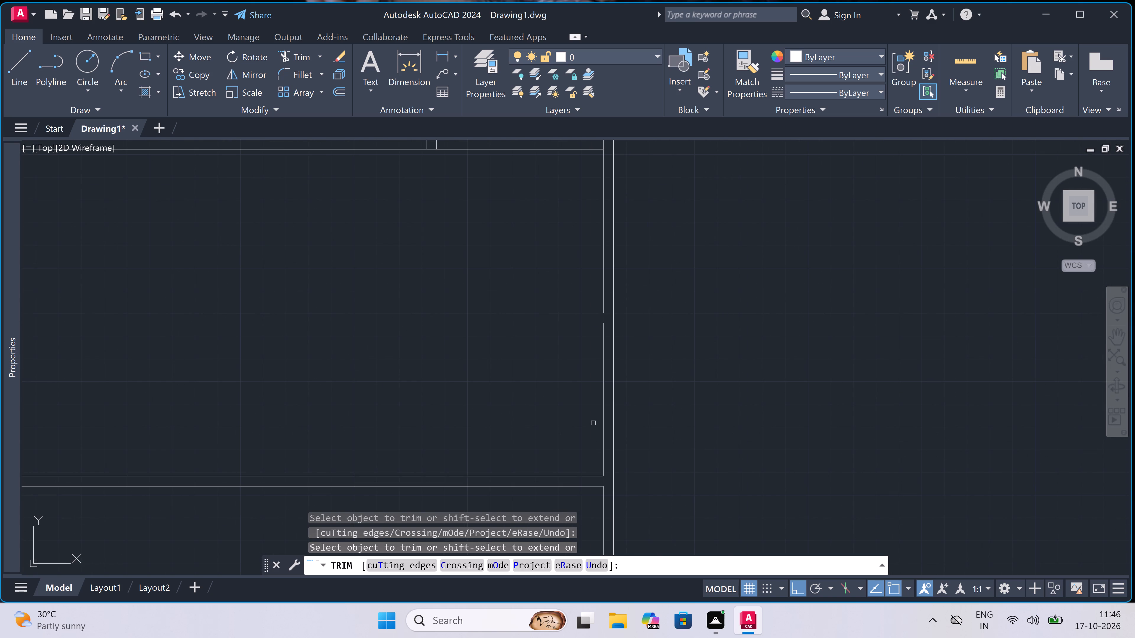
key(Escape)
text(ex)
key(space)
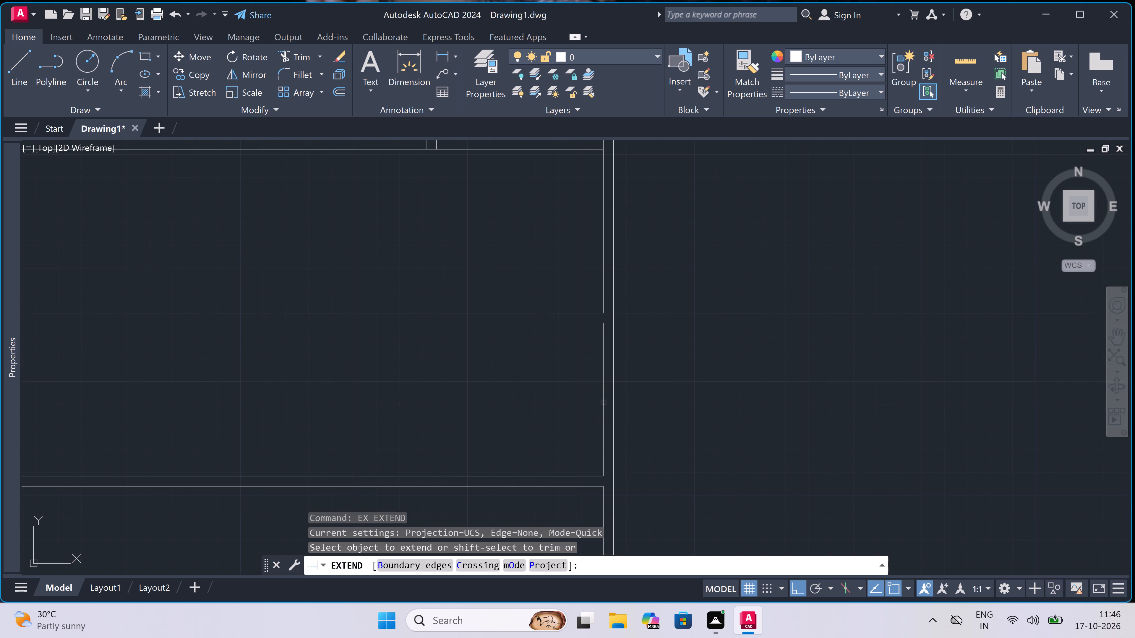
click(605, 361)
key(Escape)
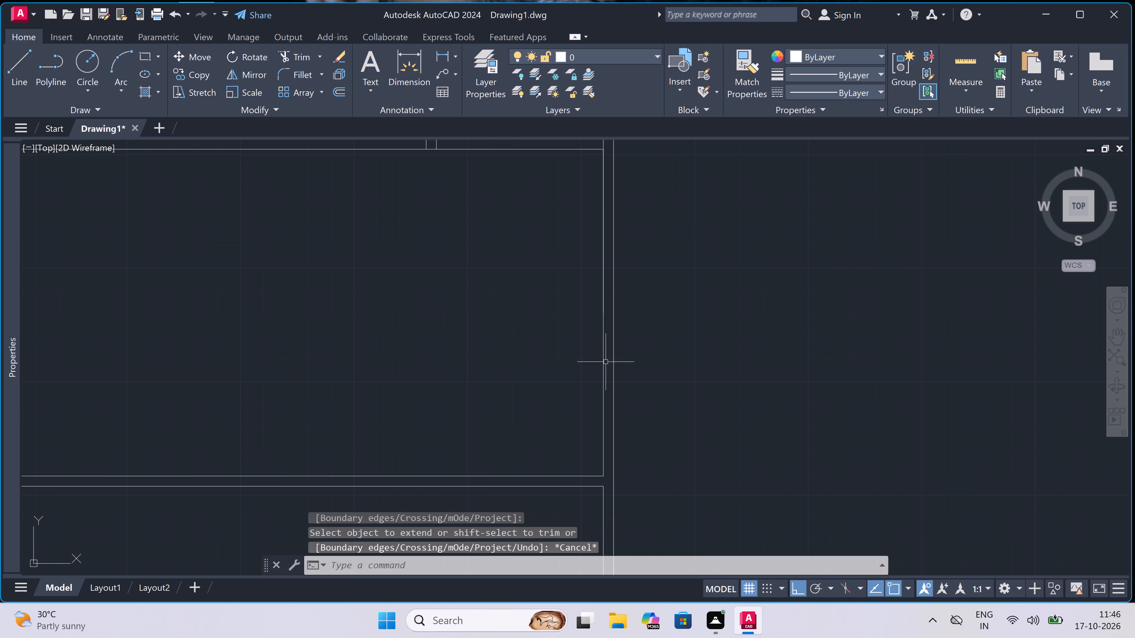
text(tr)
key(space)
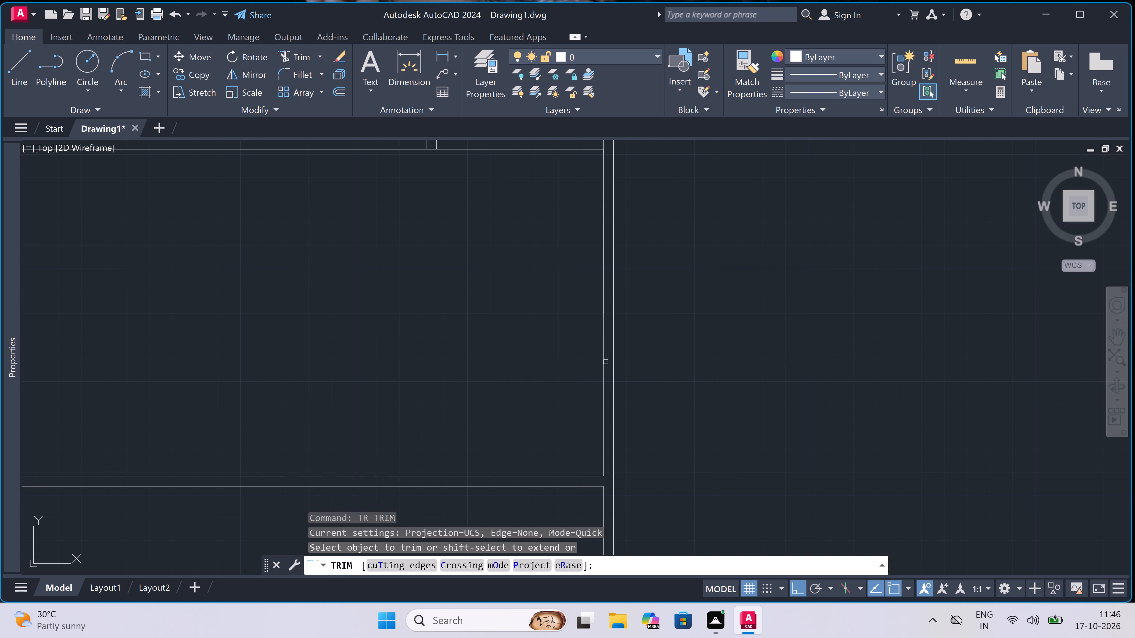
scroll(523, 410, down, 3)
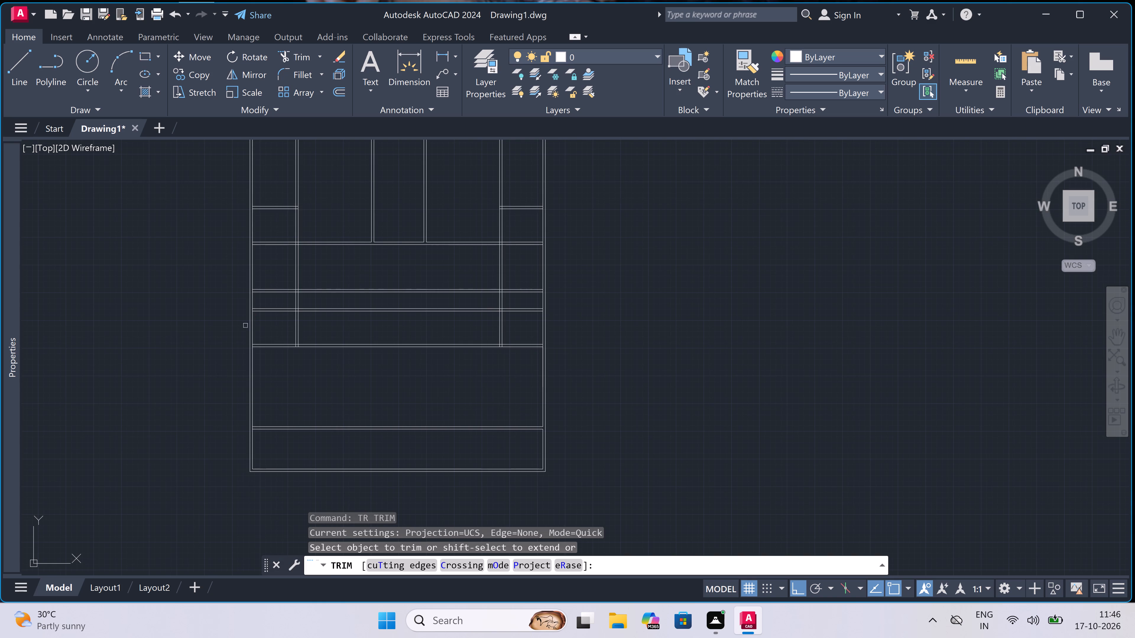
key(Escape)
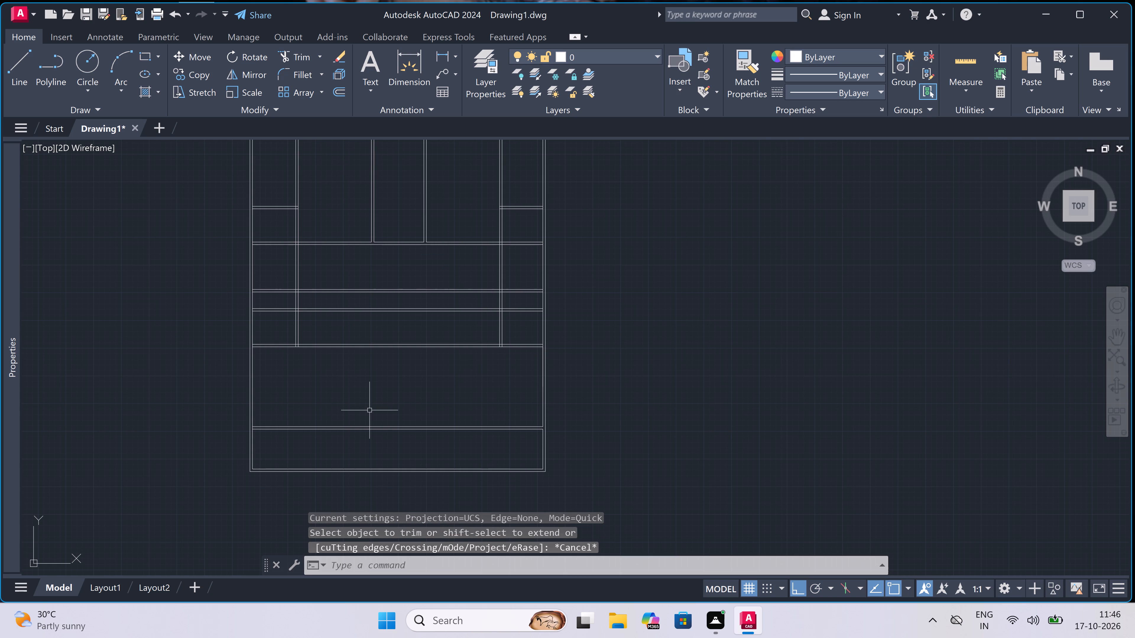
Draw a 4.5" thick vertical partition between the eleventh and tenth horizontal walls, 10'3" from the left outer wall's inner line.
text(l)
key(space)
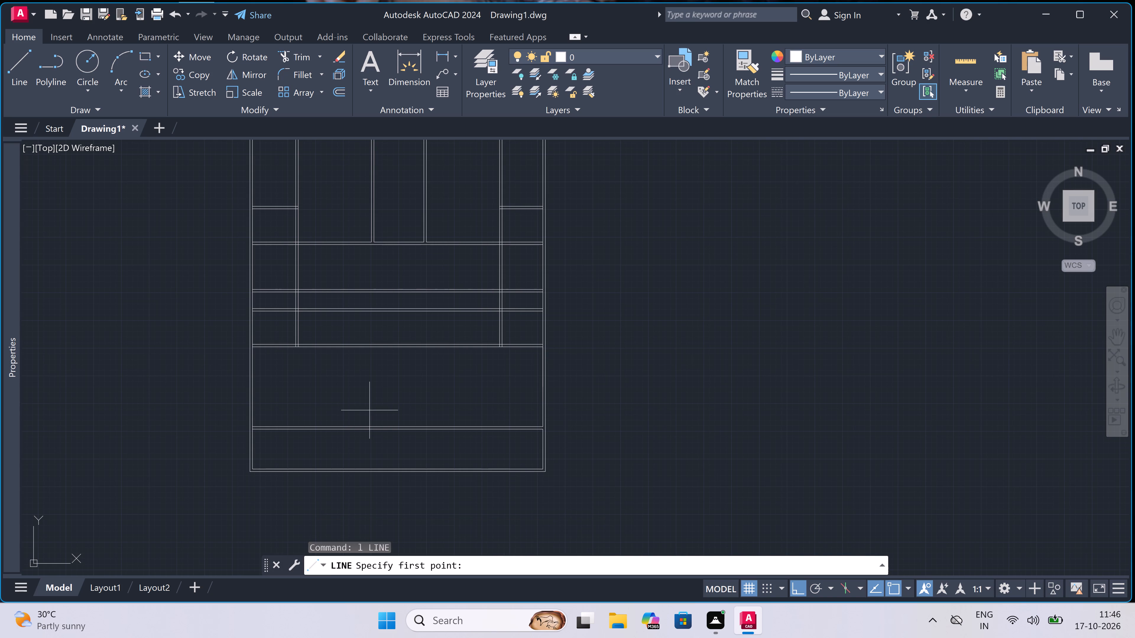
scroll(372, 420, down, 3)
scroll(349, 419, up, 3)
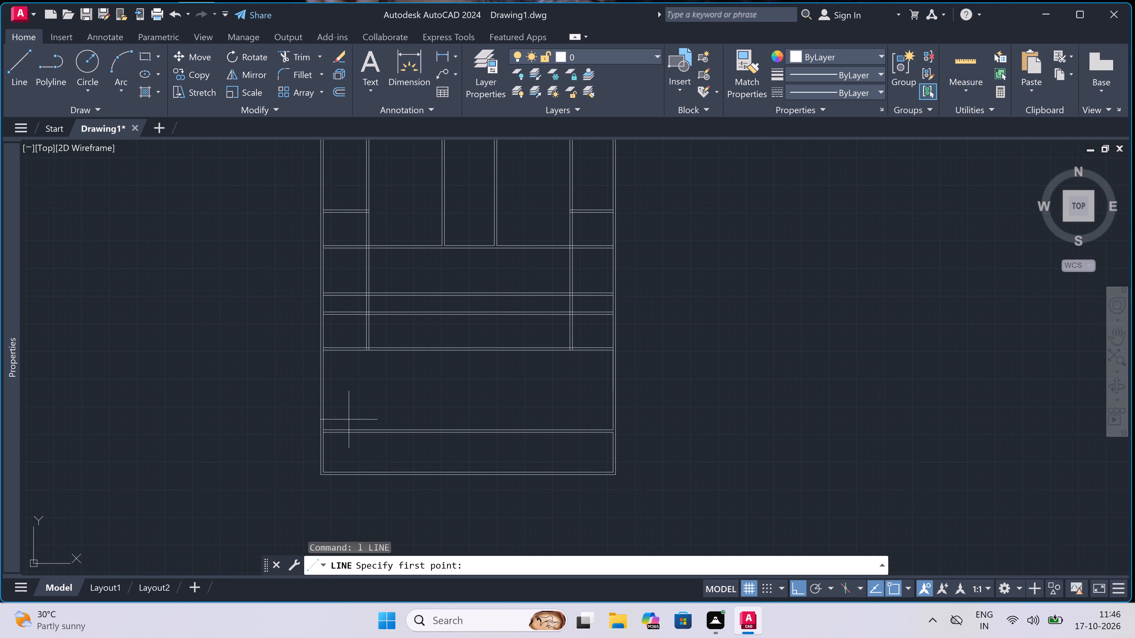
scroll(349, 419, up, 2)
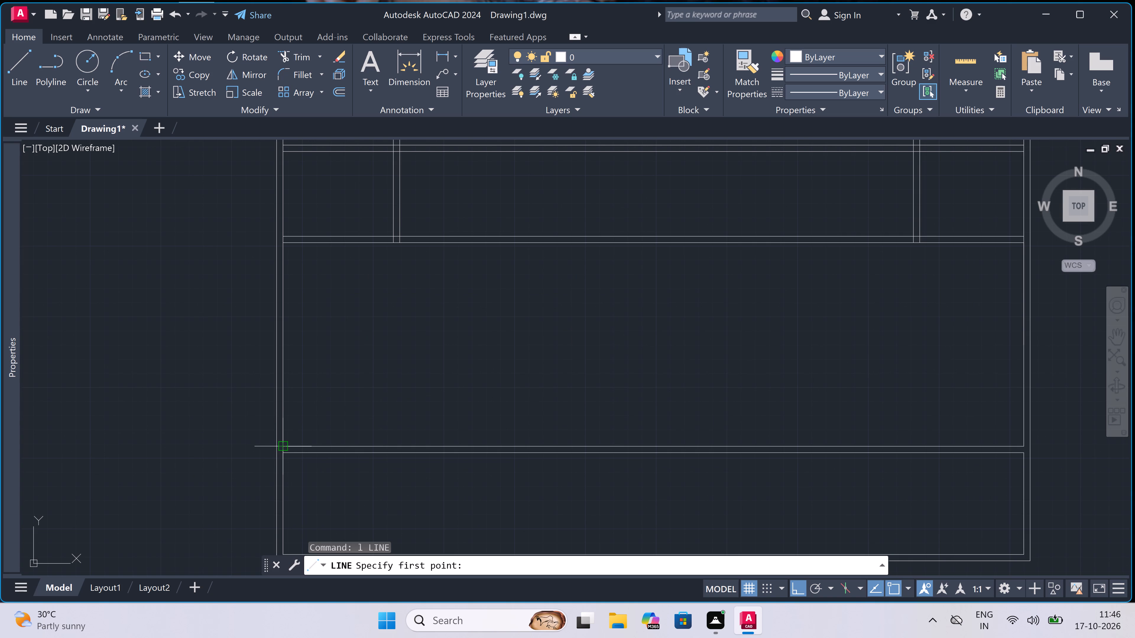
double_click(285, 448)
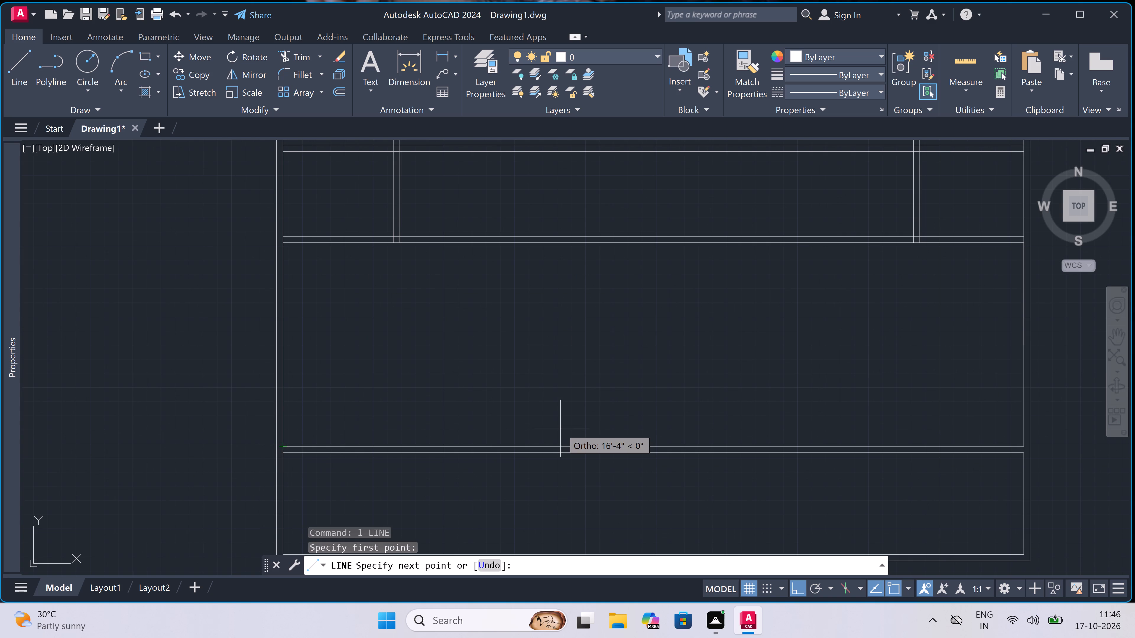
text(10')
key(3)
text(")
key(space)
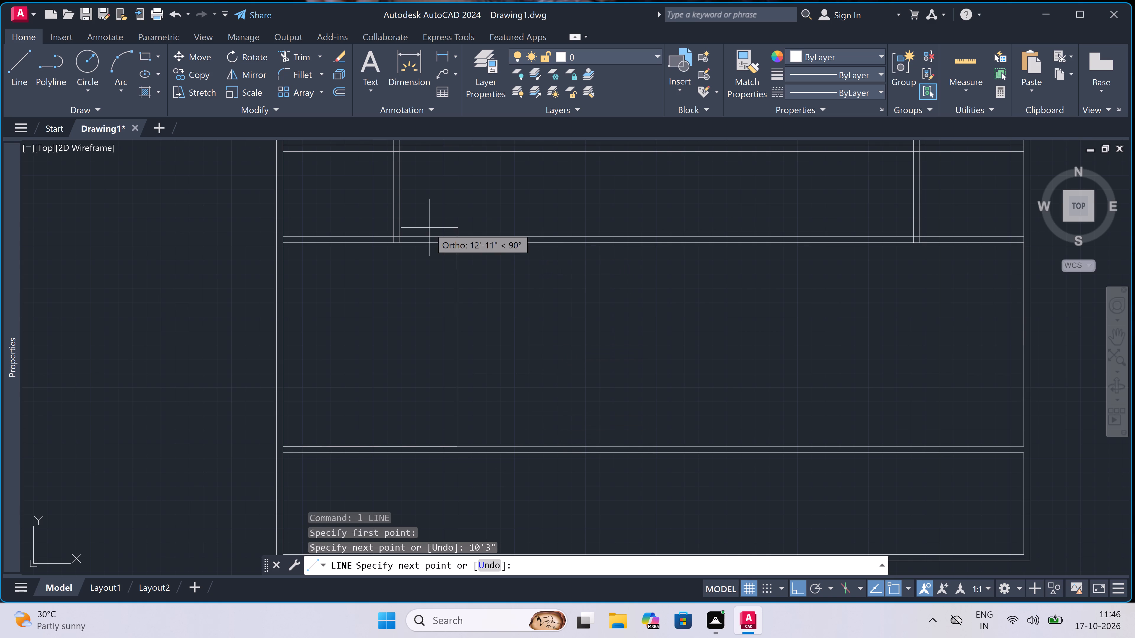
click(455, 240)
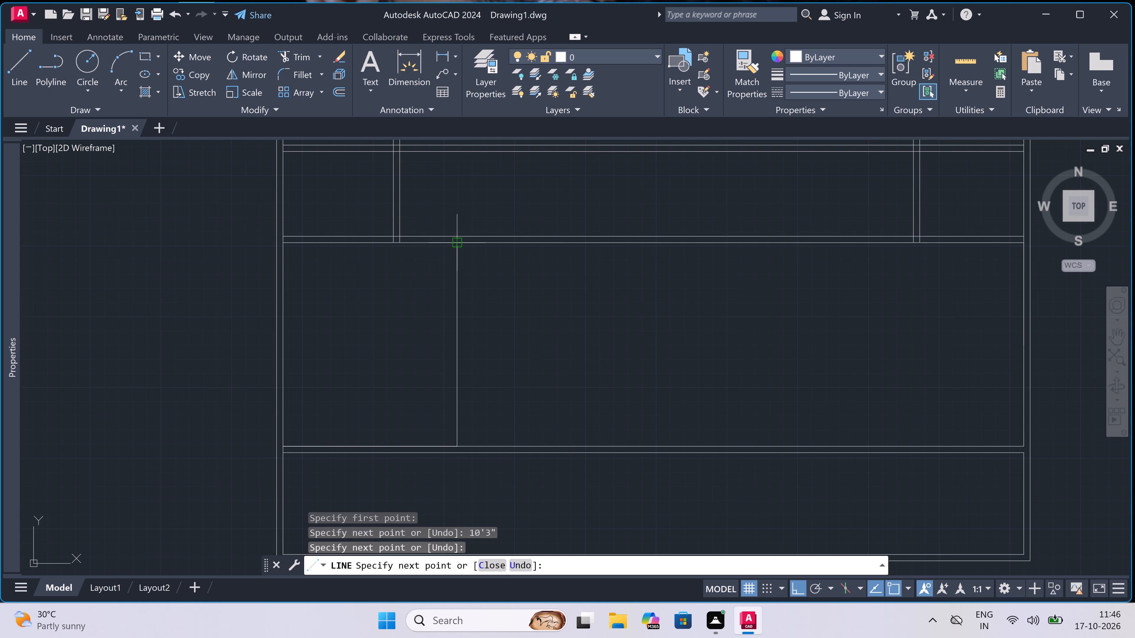
text(4.5)
text(")
key(space)
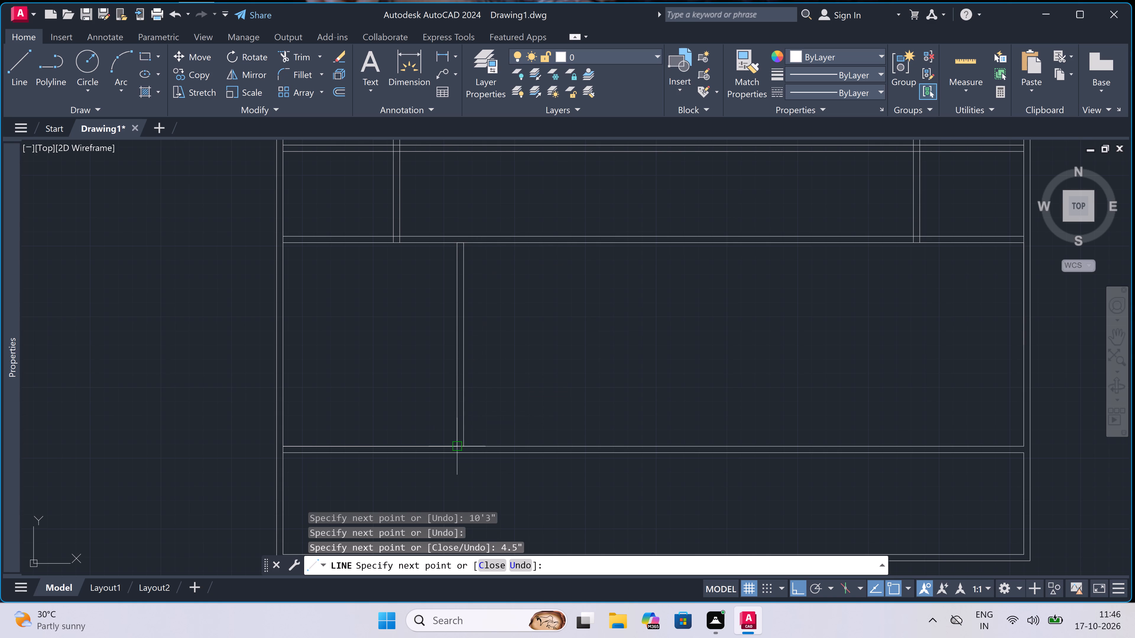
click(462, 443)
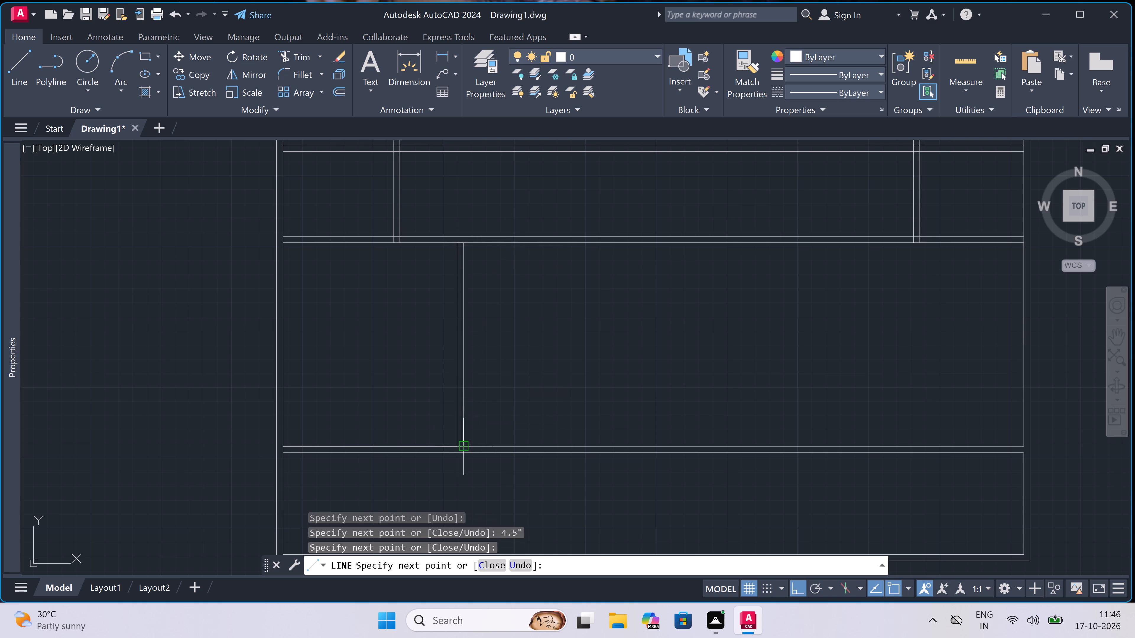
key(Escape)
Offset the new partition's right line 11' to the right as the first line of a second partition.
text(o)
key(space)
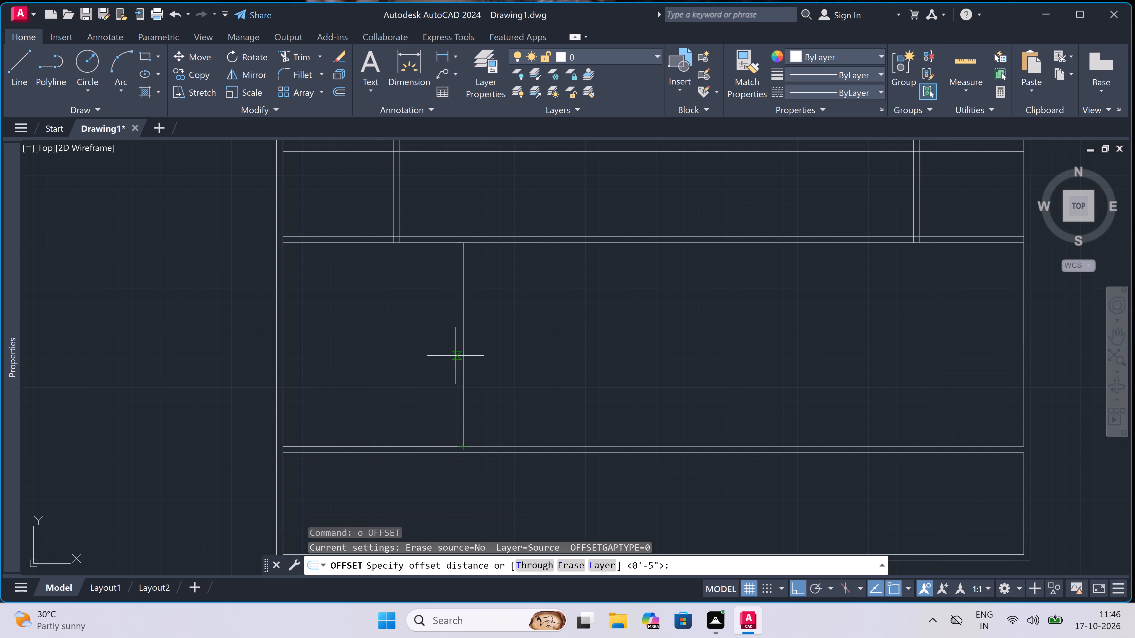
double_click(462, 347)
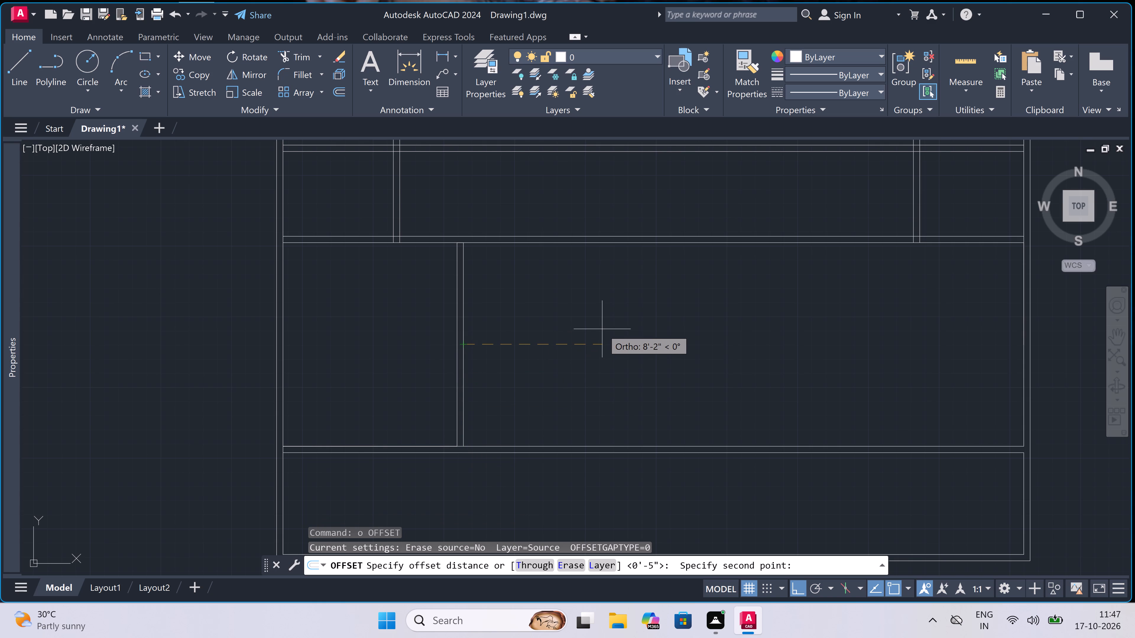
text(11')
key(space)
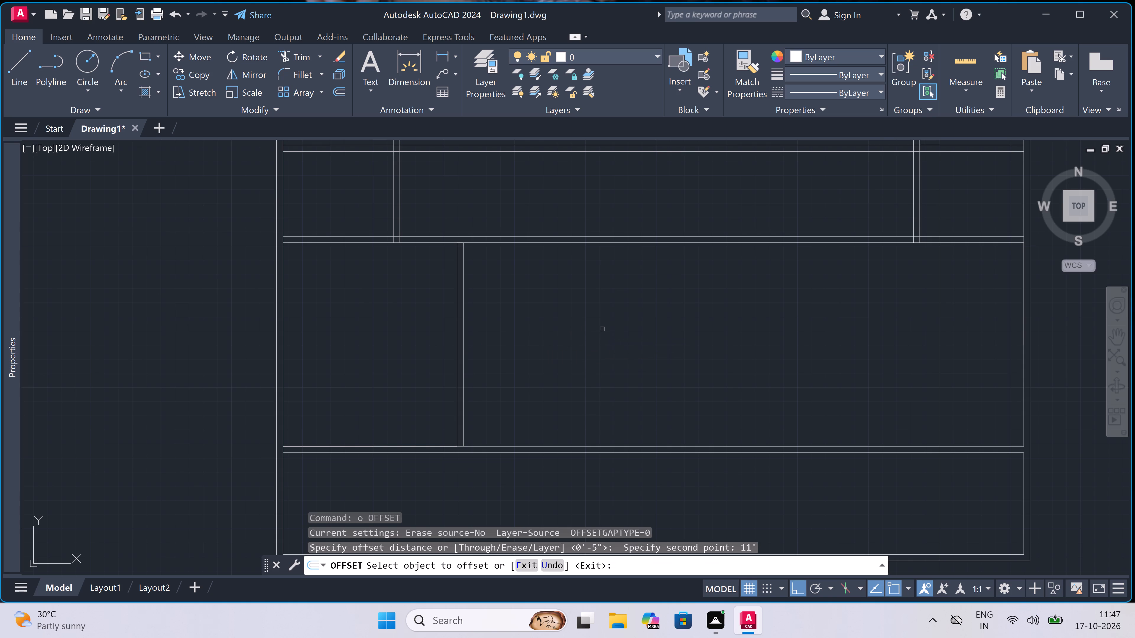
click(463, 332)
click(638, 326)
key(Escape)
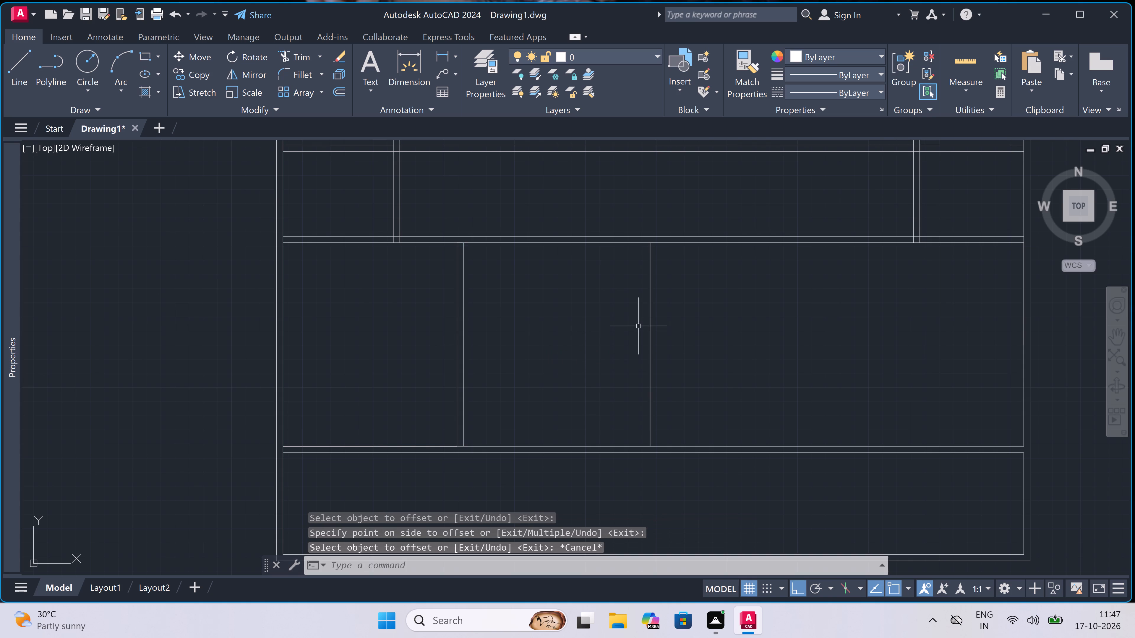
Offset the second partition's line 4.5" to the right to give the wall its thickness.
key(space)
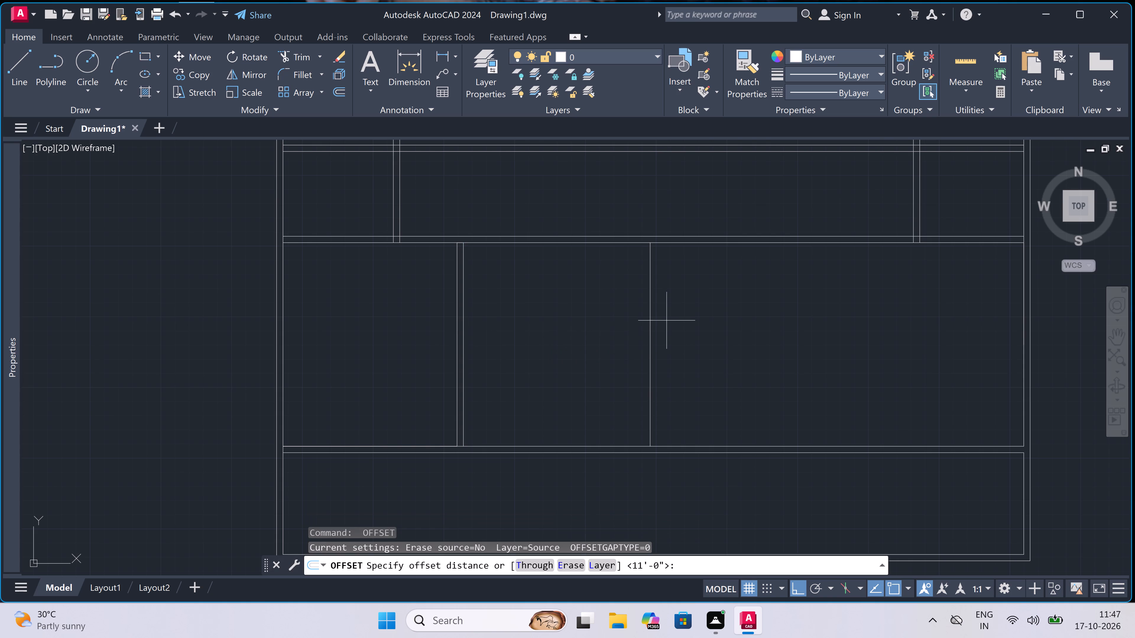
click(654, 323)
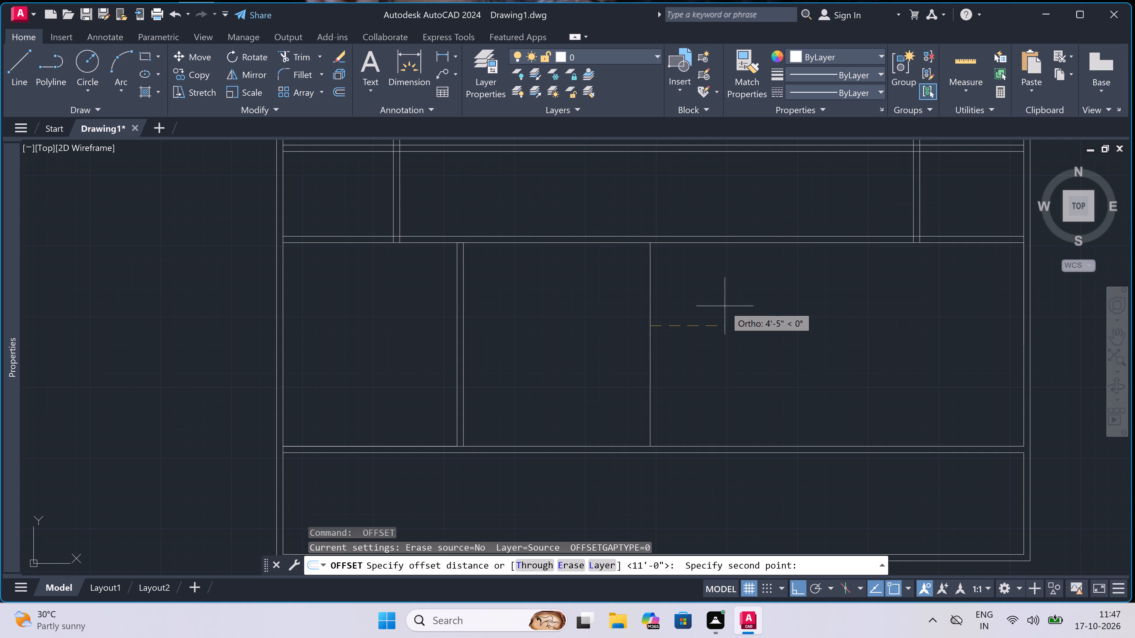
text(4.5)
text(")
key(space)
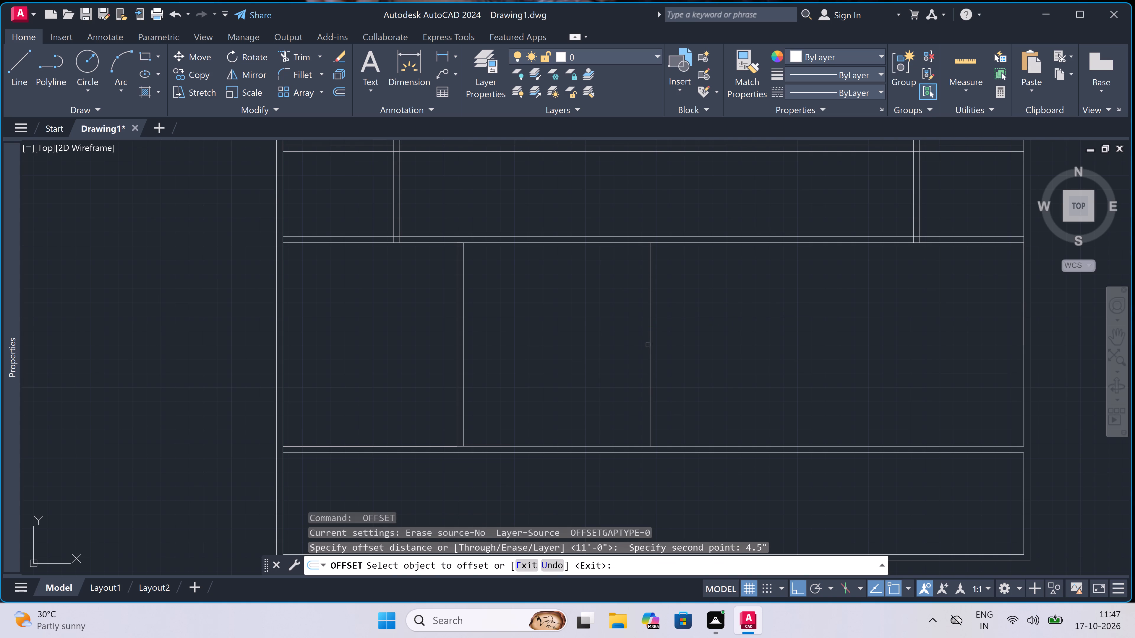
drag(649, 343, 653, 341)
click(718, 327)
key(Escape)
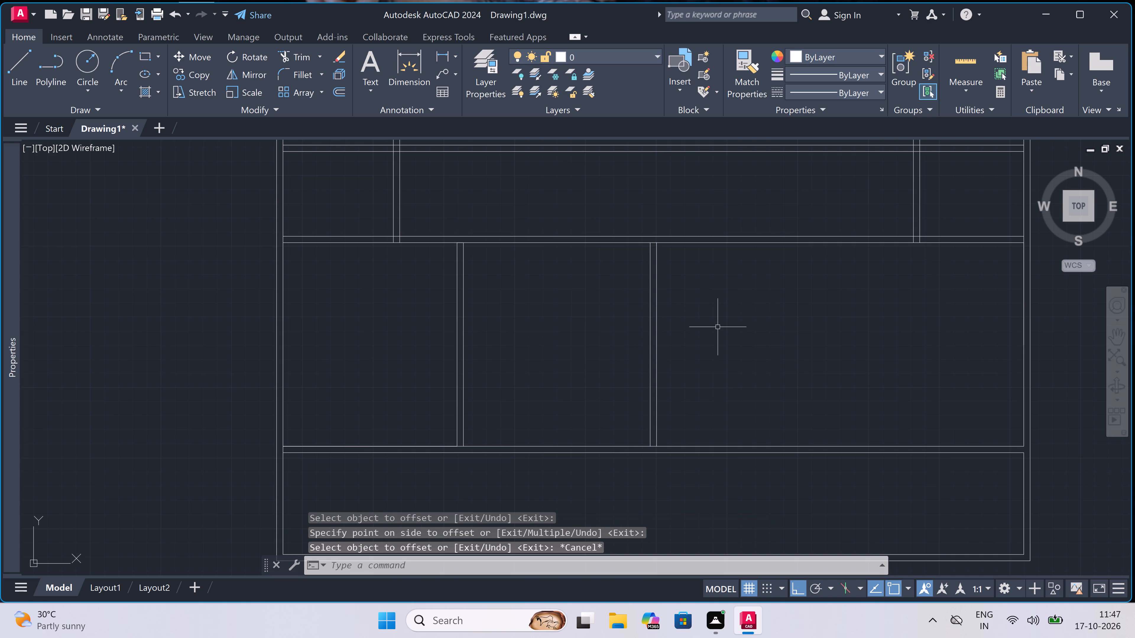
Offset the second partition's right line 11' to the right as the first line of a third partition.
key(space)
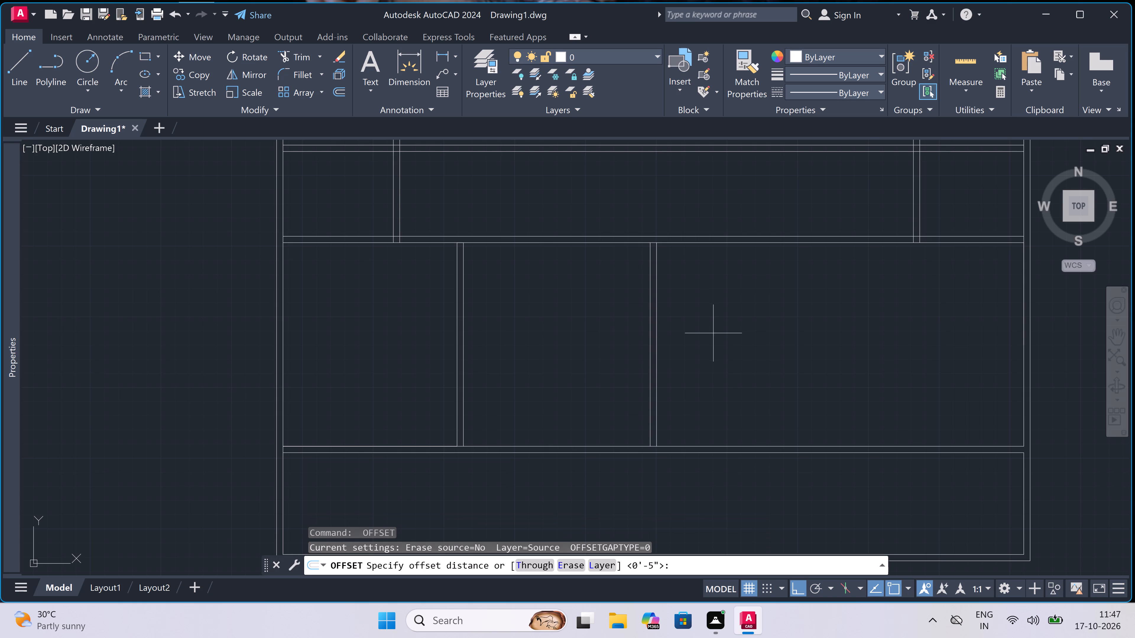
click(660, 332)
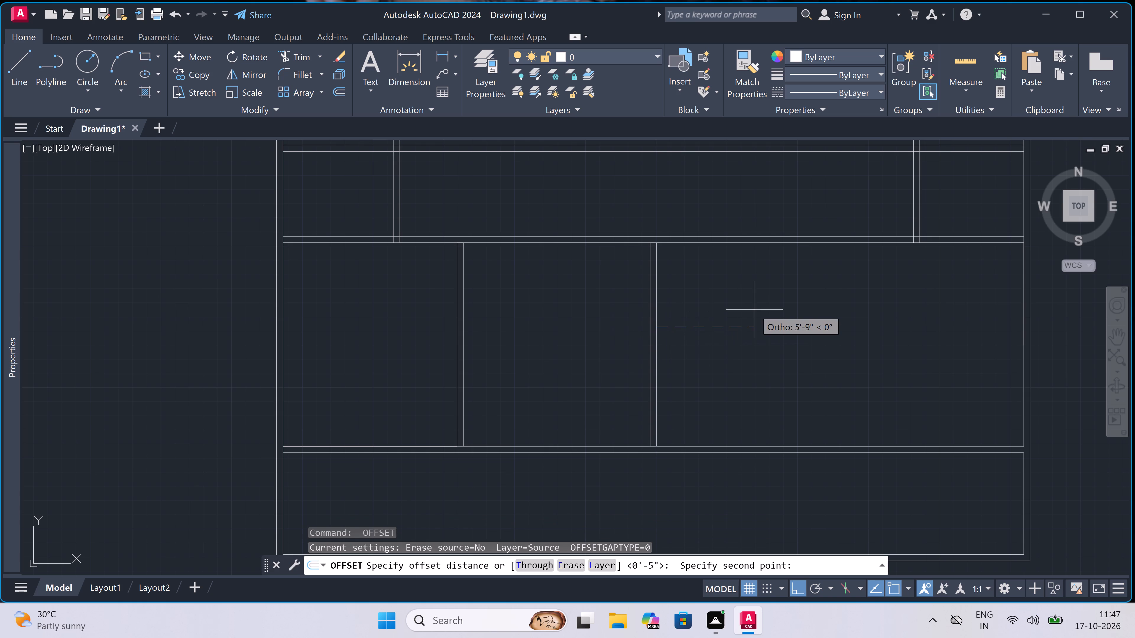
text(11')
key(space)
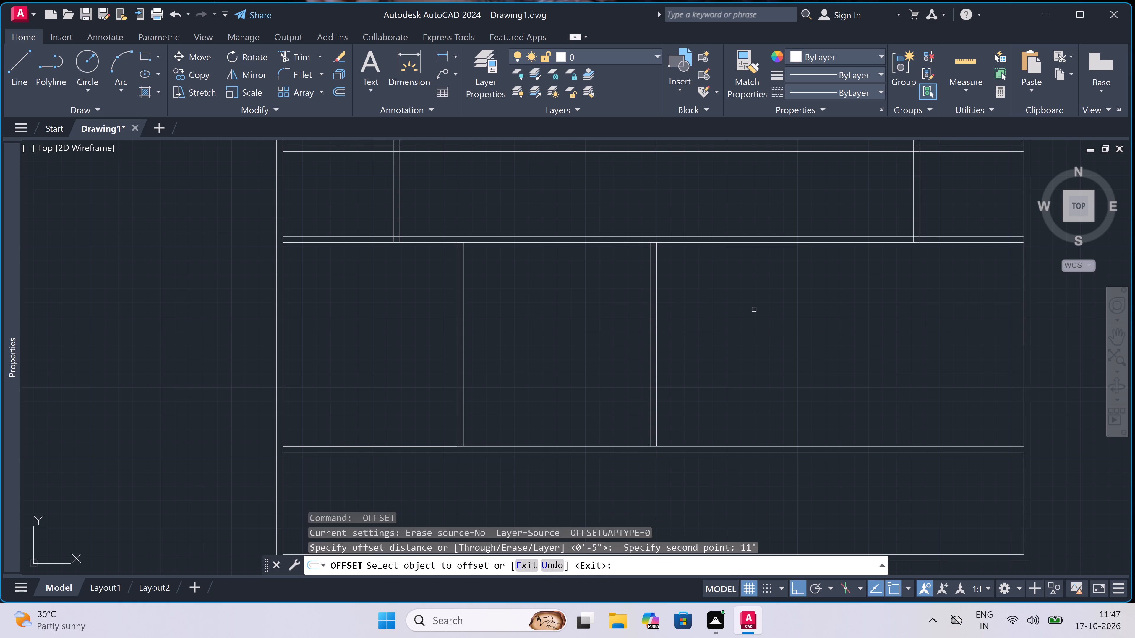
double_click(658, 324)
click(810, 328)
key(Escape)
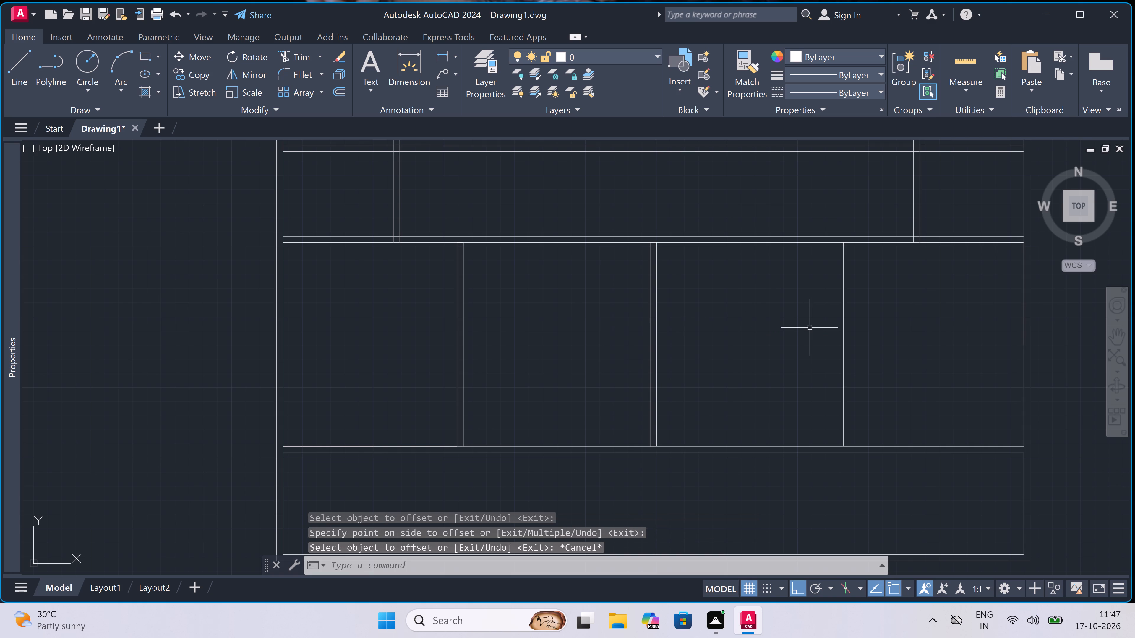
Offset the third partition's line 4.5" to the right to give the wall its thickness.
key(space)
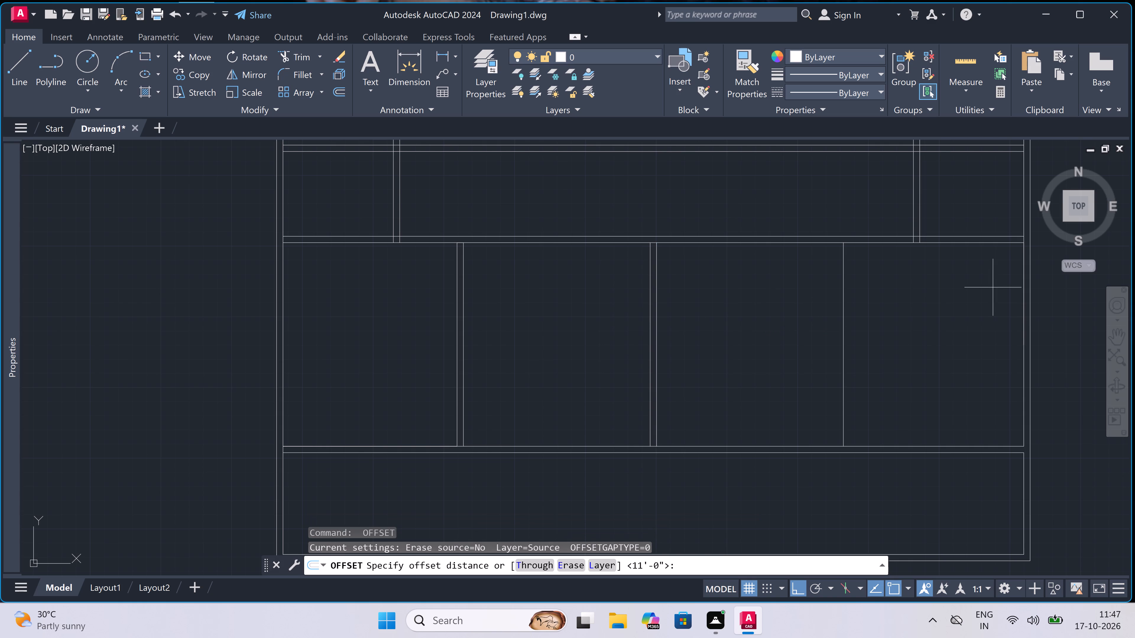
click(846, 337)
text(4.)
key(5)
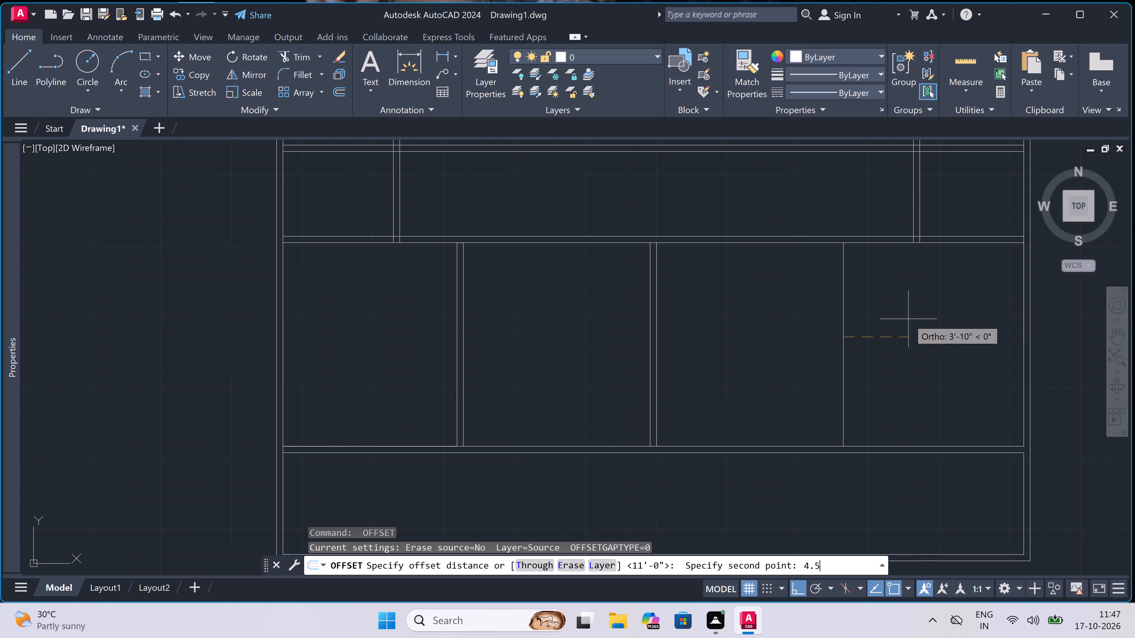
text(")
key(space)
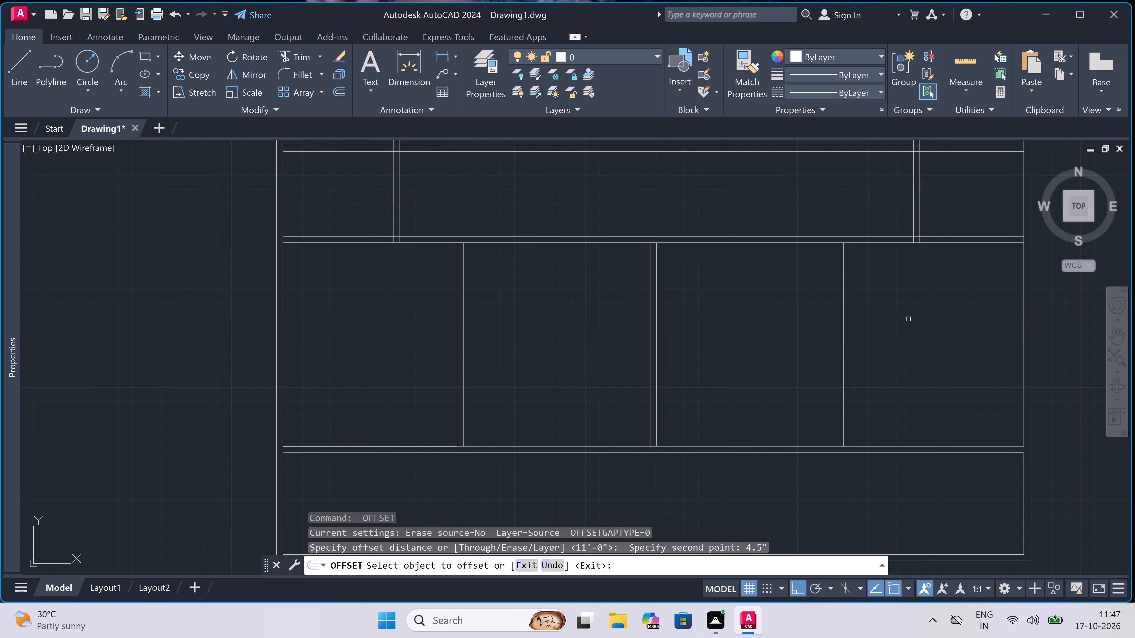
click(844, 334)
click(865, 333)
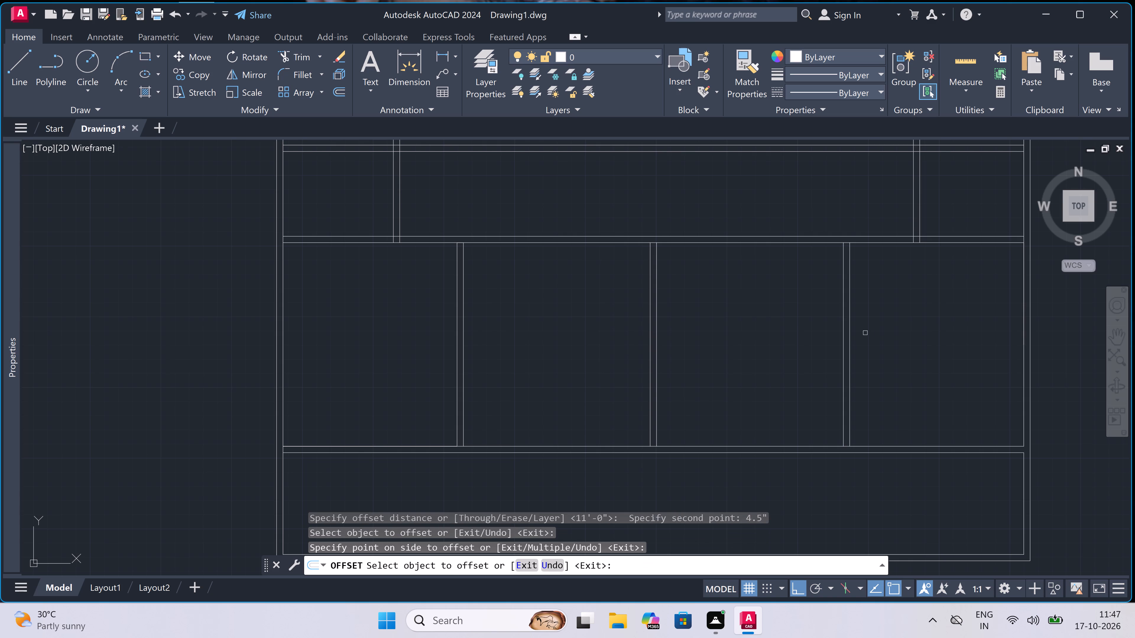
key(Escape)
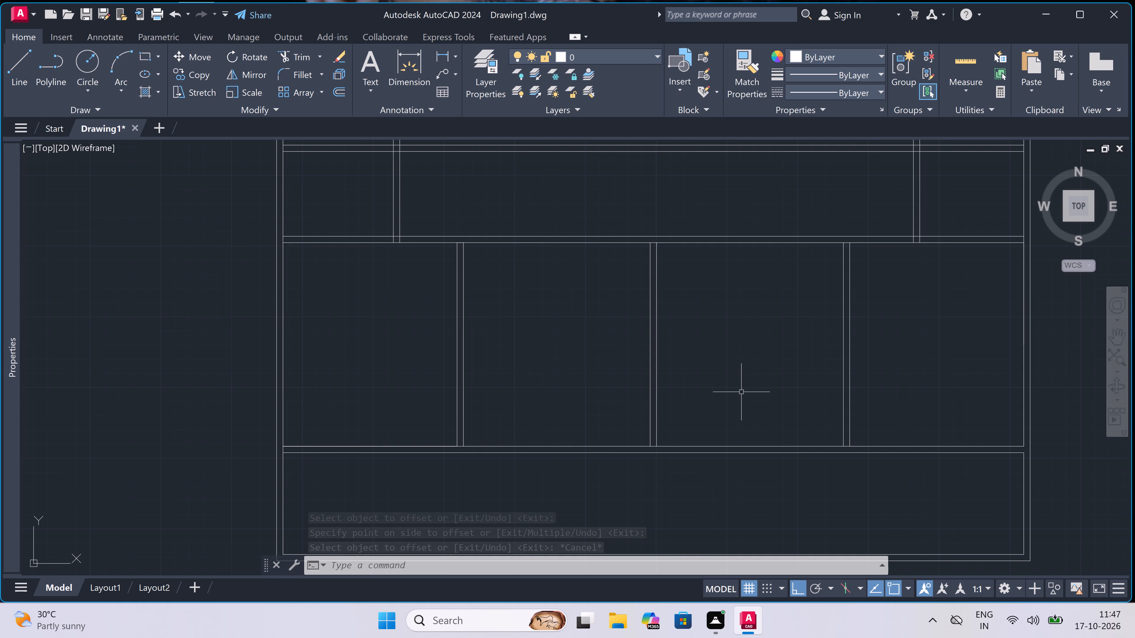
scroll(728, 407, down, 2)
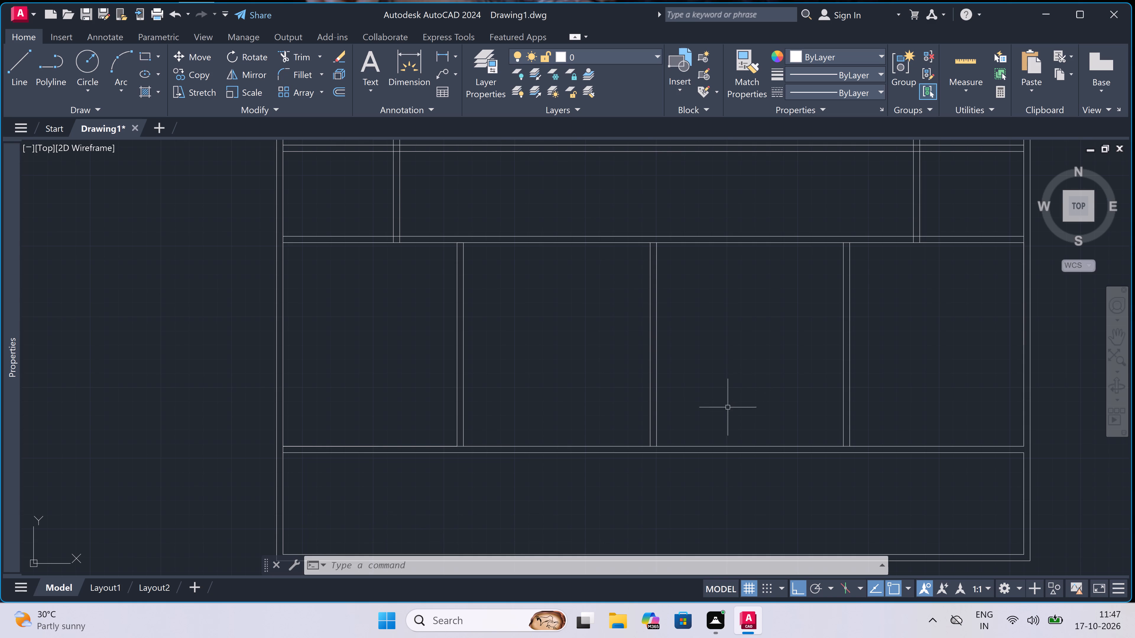
Extend both lines of the middle partition down through the eleventh horizontal wall to the bottom wall's inner line.
scroll(717, 446, up, 3)
text(ex)
key(space)
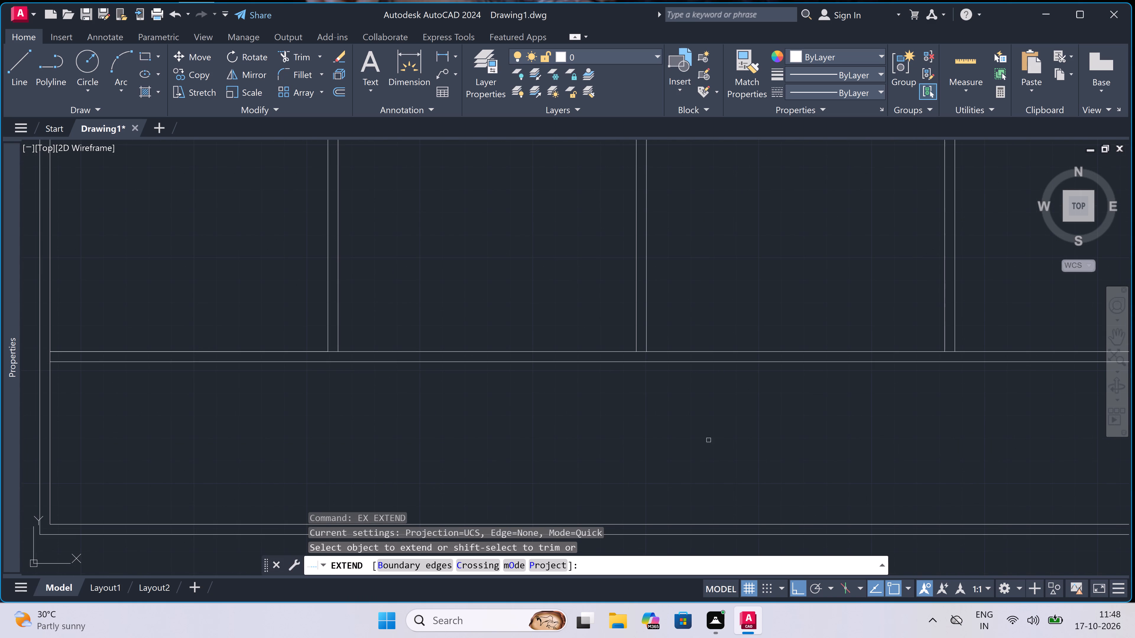
click(685, 309)
click(548, 365)
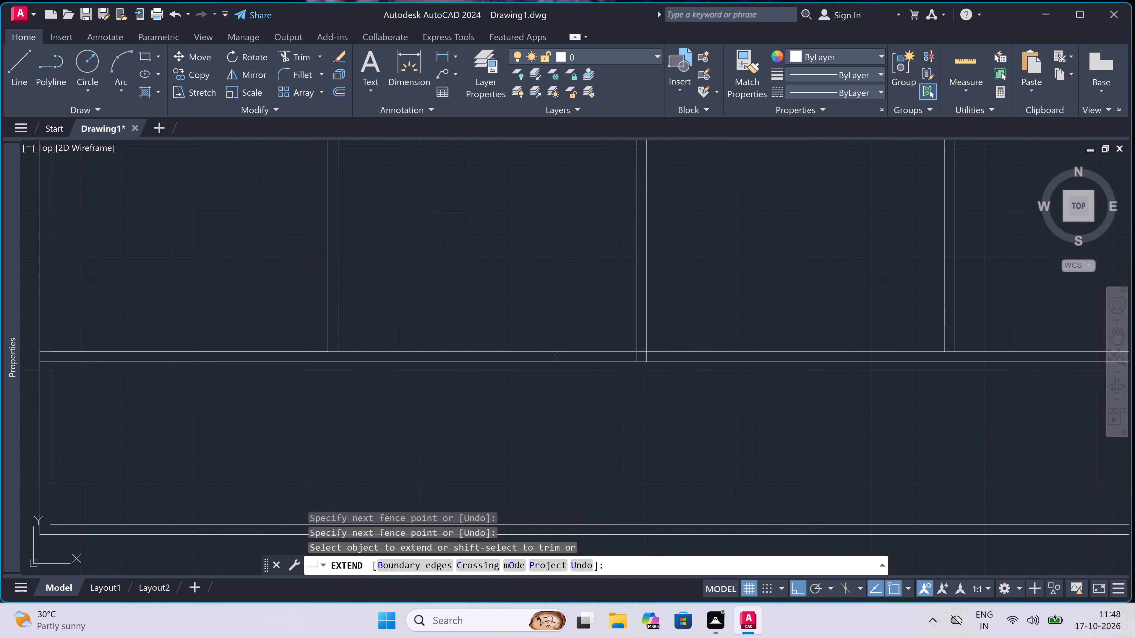
drag(550, 300, 554, 300)
click(762, 284)
key(Escape)
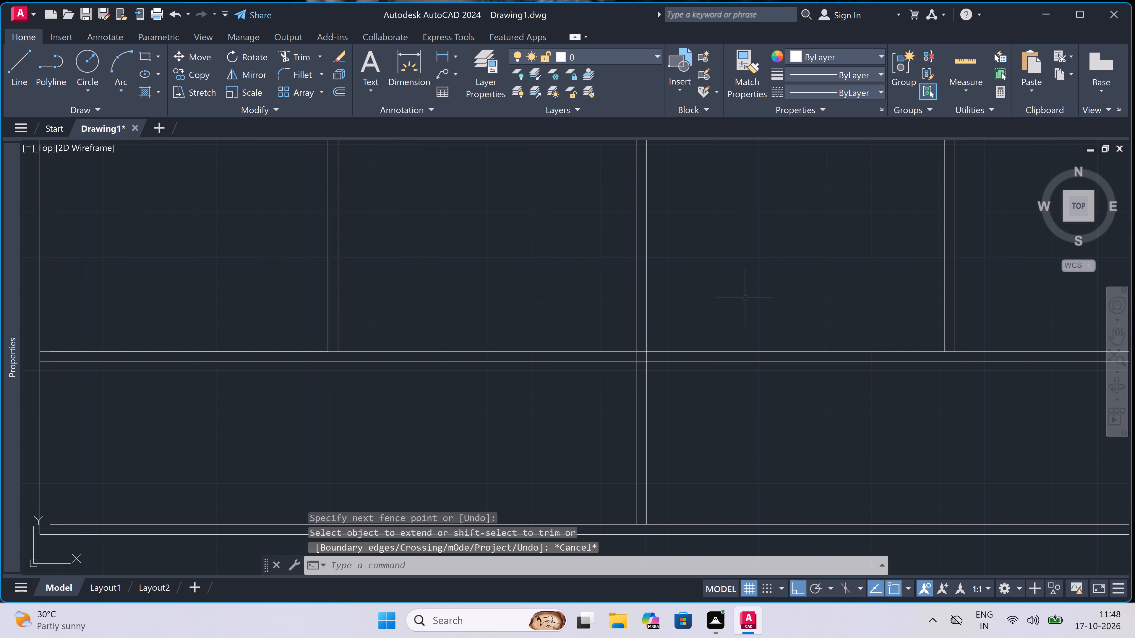
Draw a 4.5" thick partition in the bottom row, 5' to the right of the middle partition, spanning up to the wall above.
text(l)
key(space)
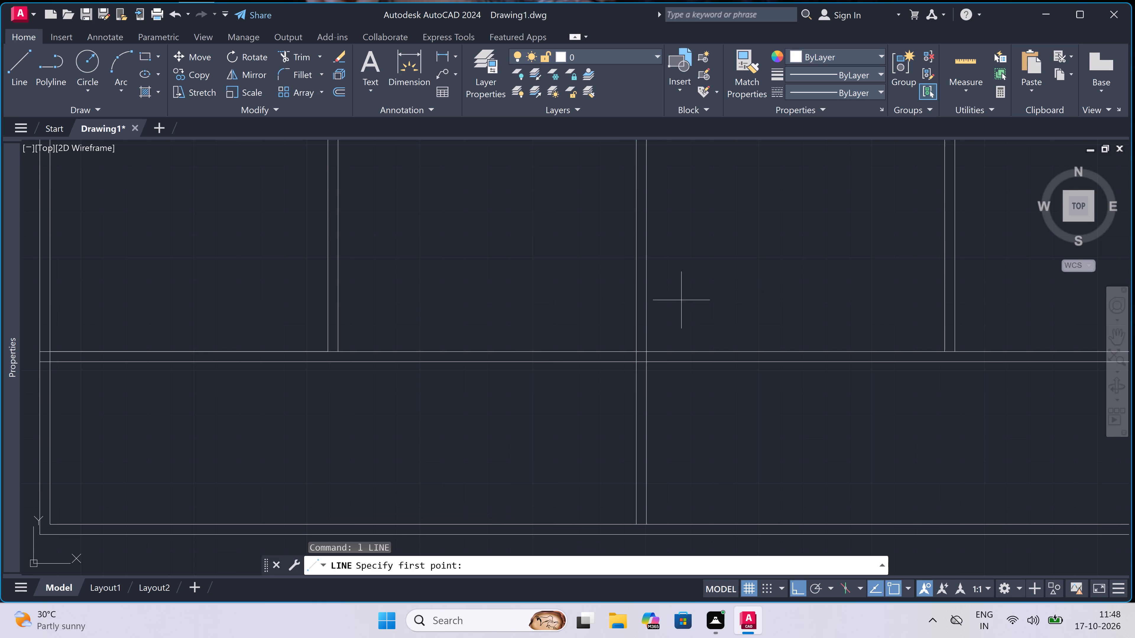
scroll(680, 300, down, 1)
scroll(682, 366, up, 1)
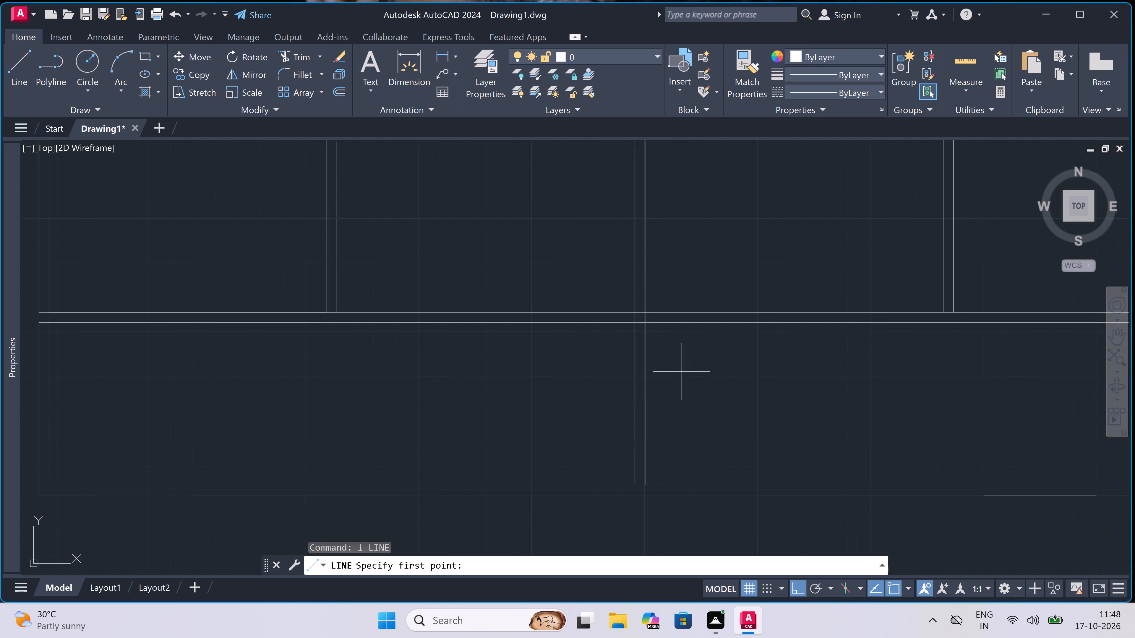
click(646, 484)
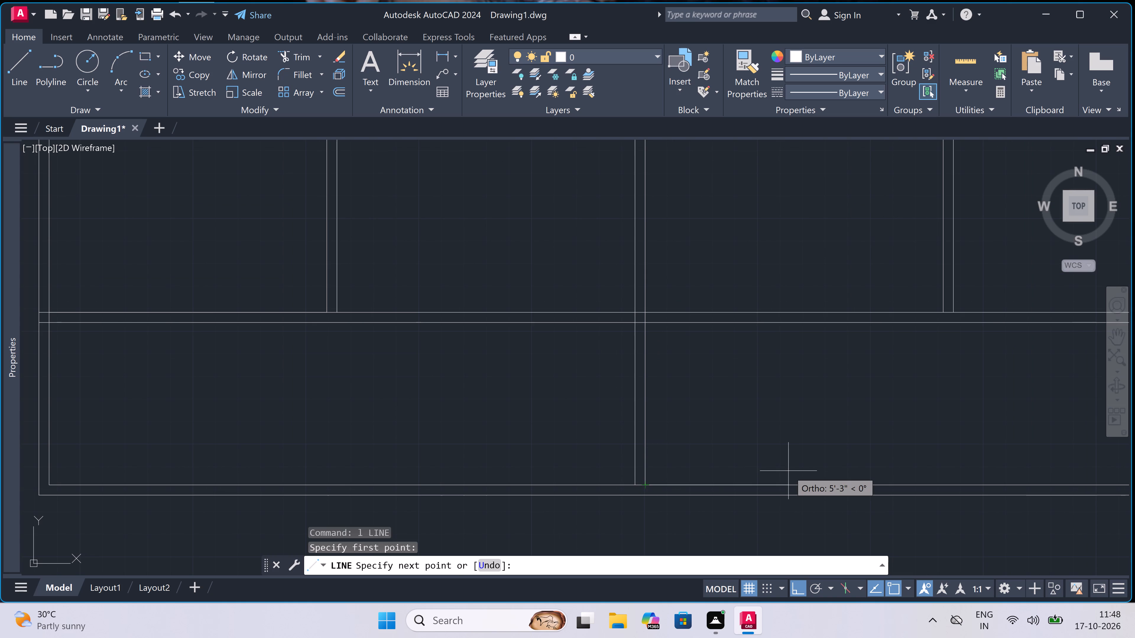
text(5')
key(space)
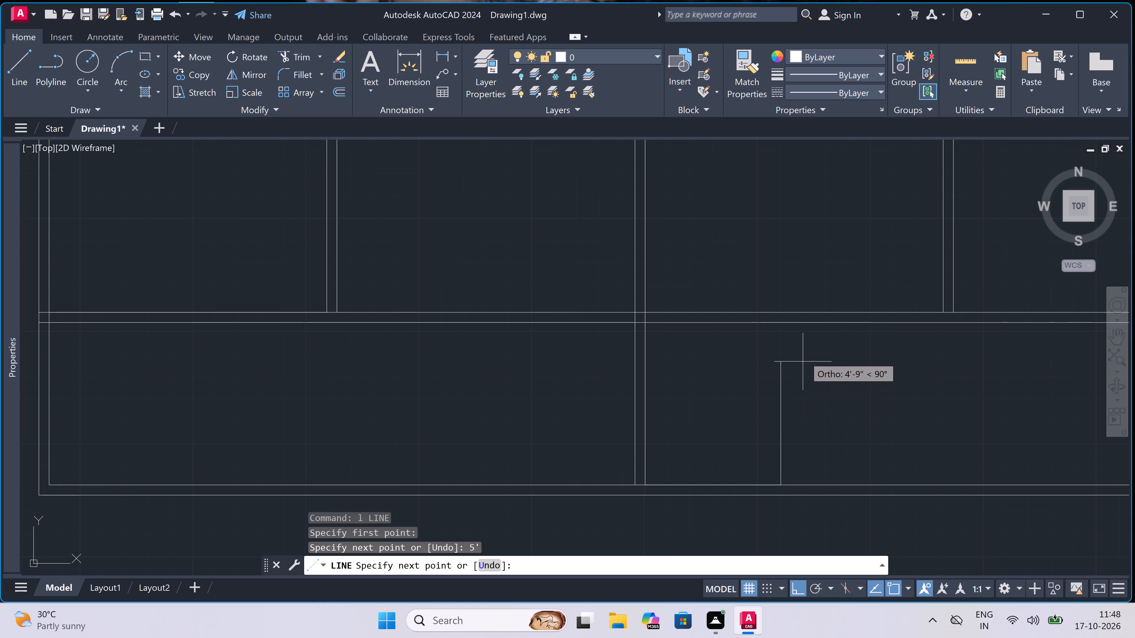
click(784, 324)
text(4.5)
text(")
key(space)
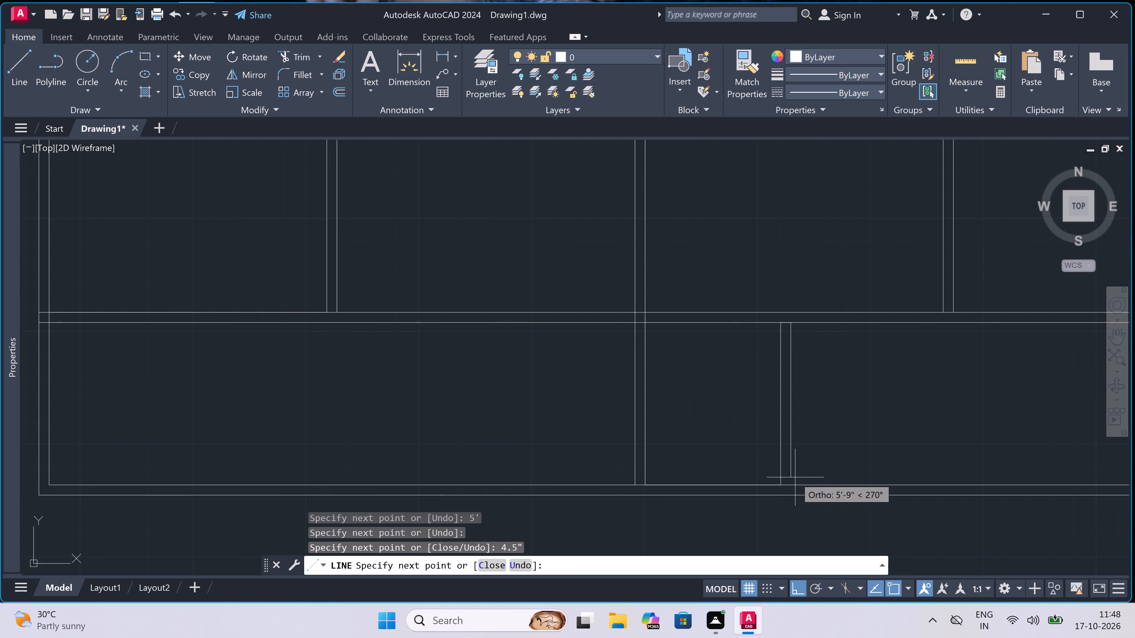
scroll(797, 484, up, 1)
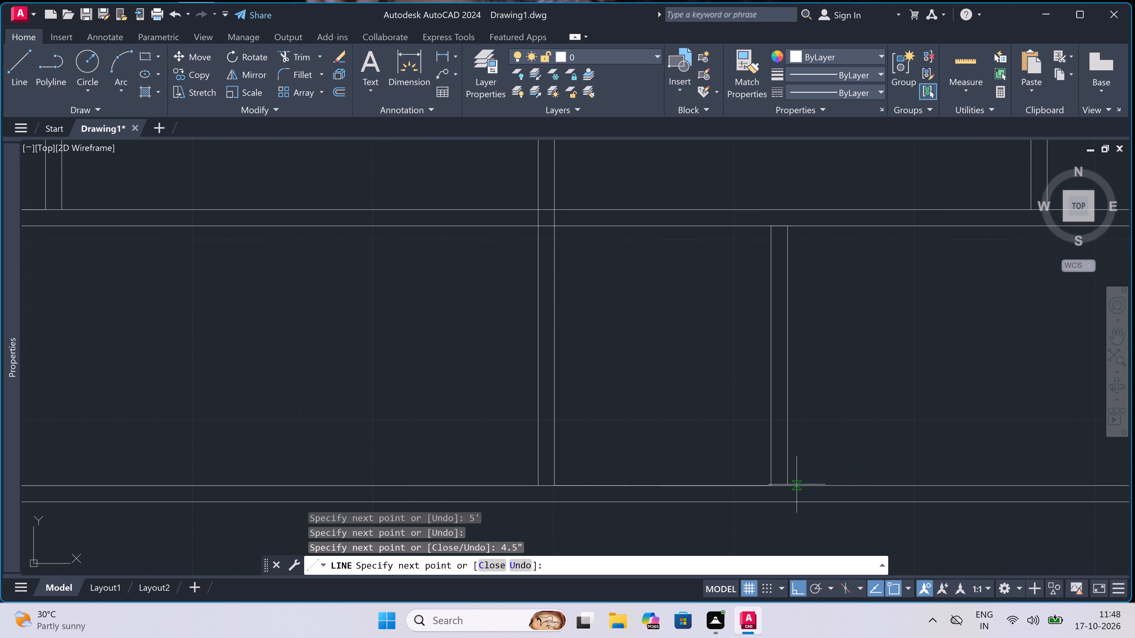
click(792, 485)
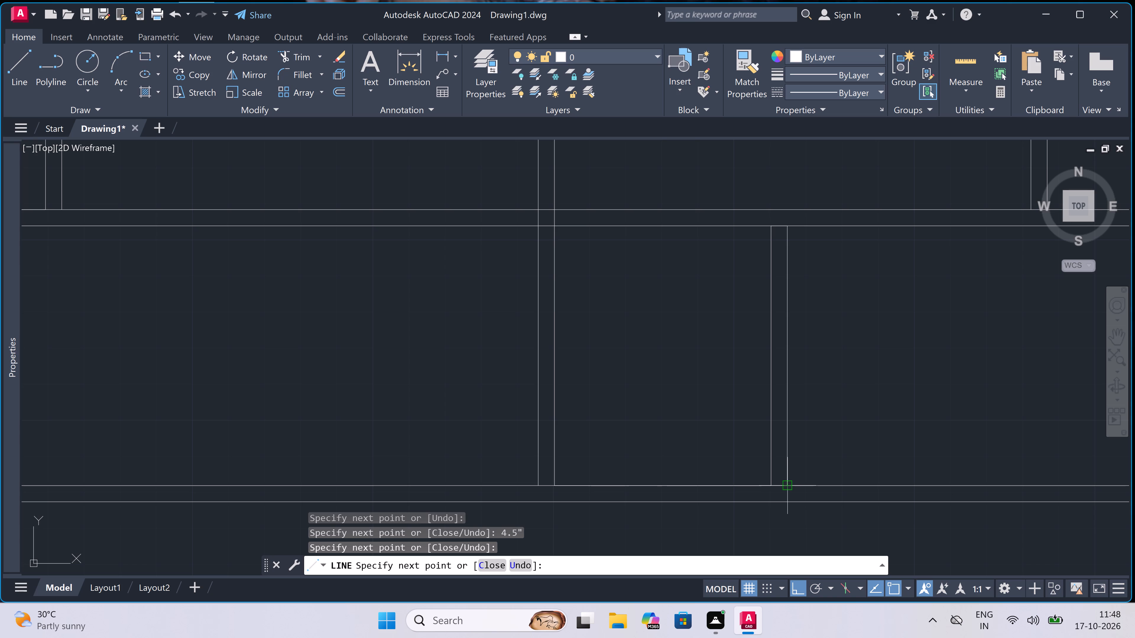
key(Escape)
Draw a matching 4.5" thick partition in the bottom row, 5' to the left of the middle partition.
text(l)
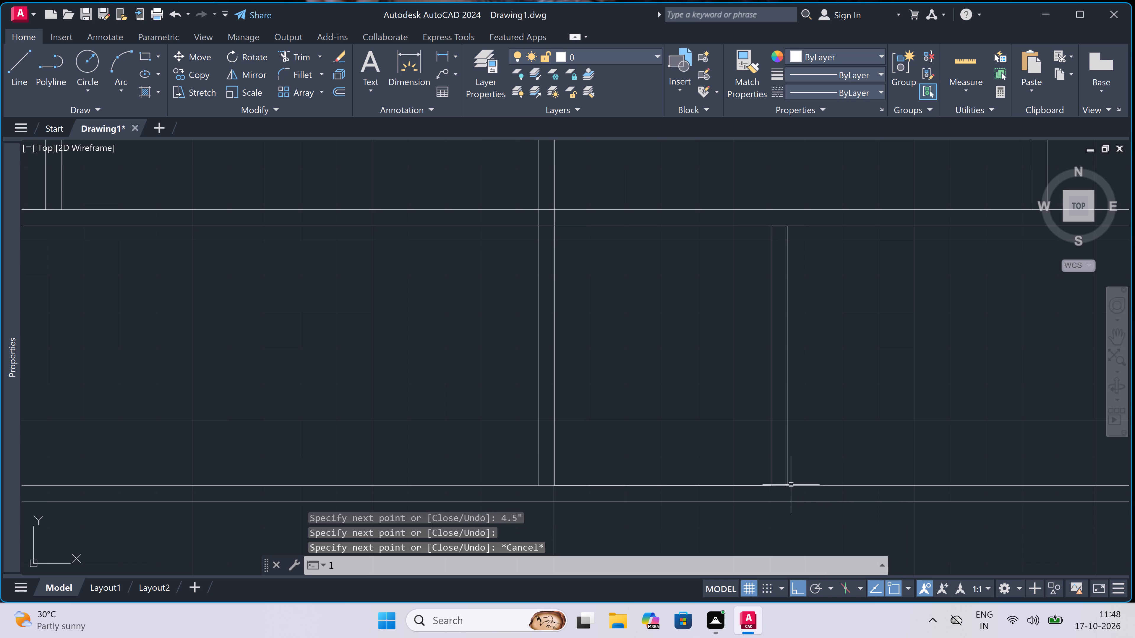
key(space)
scroll(792, 485, down, 1)
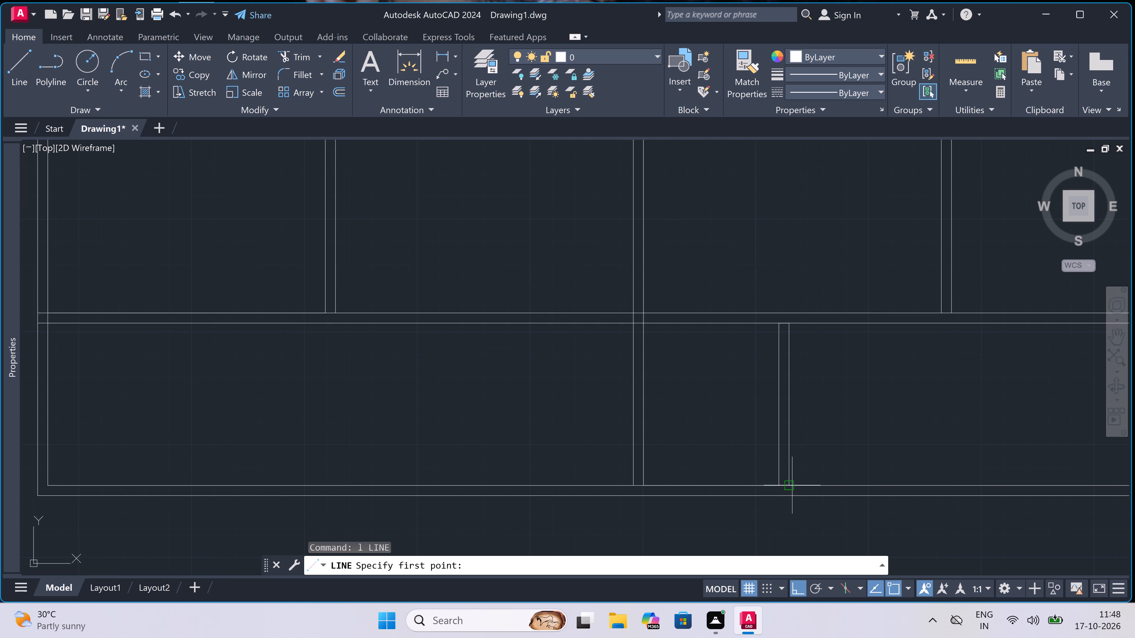
scroll(735, 505, up, 1)
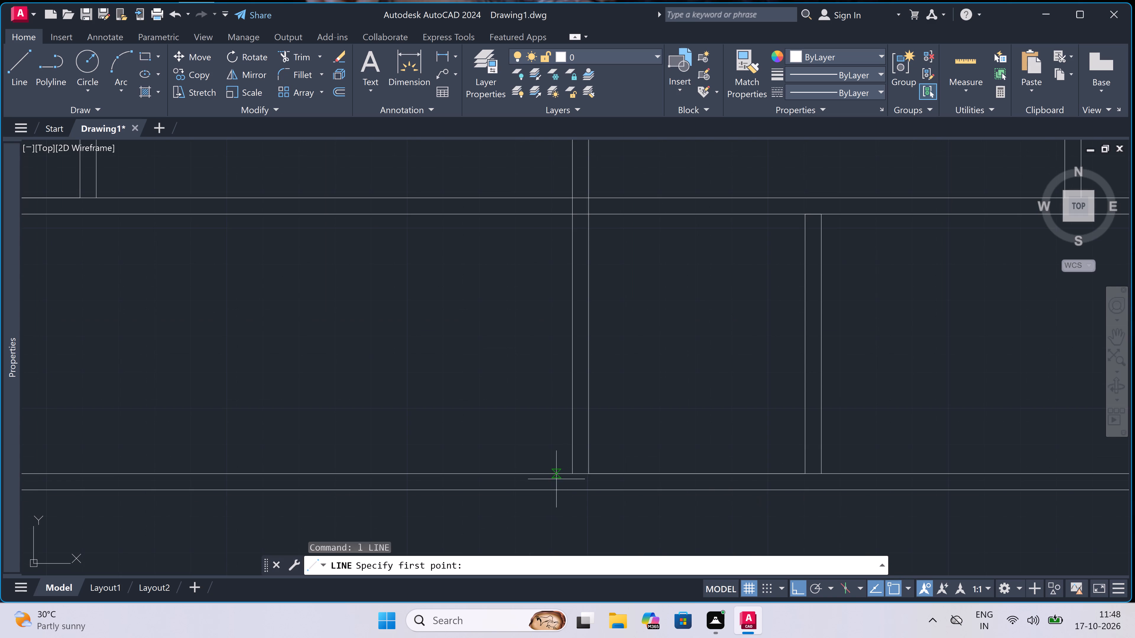
click(571, 473)
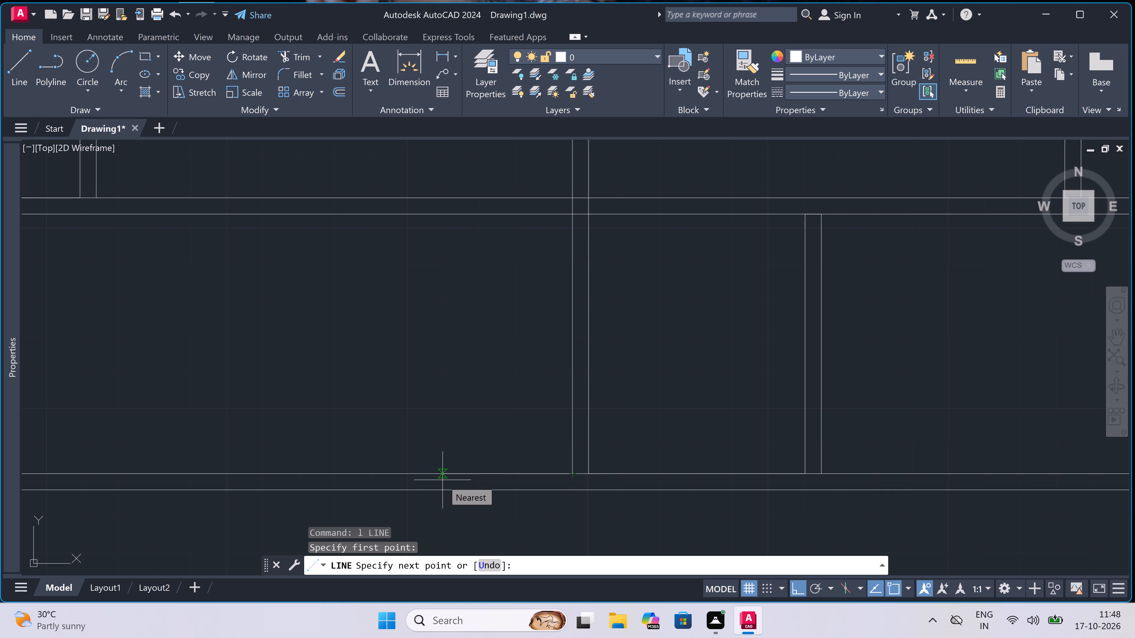
key(5)
text(')
key(space)
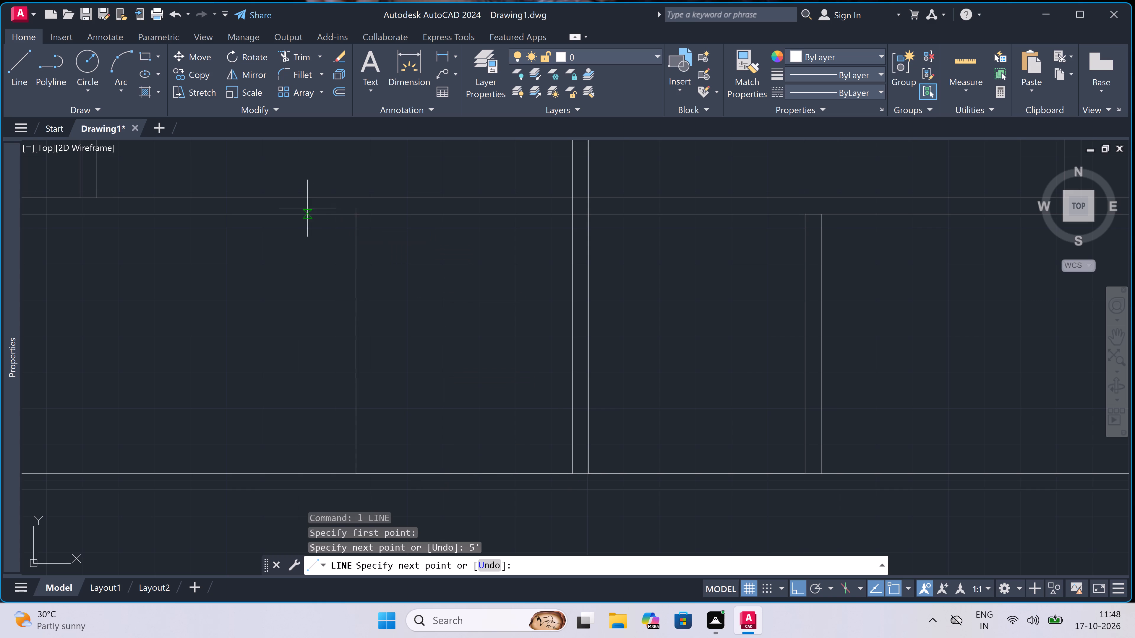
click(355, 216)
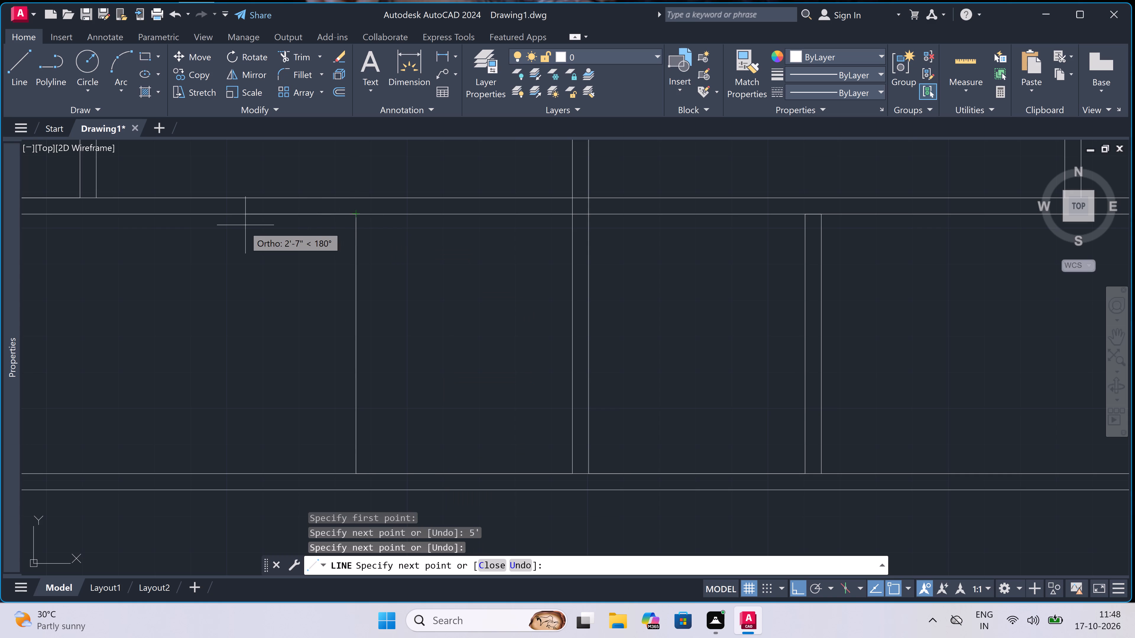
text(4.5)
text(")
key(space)
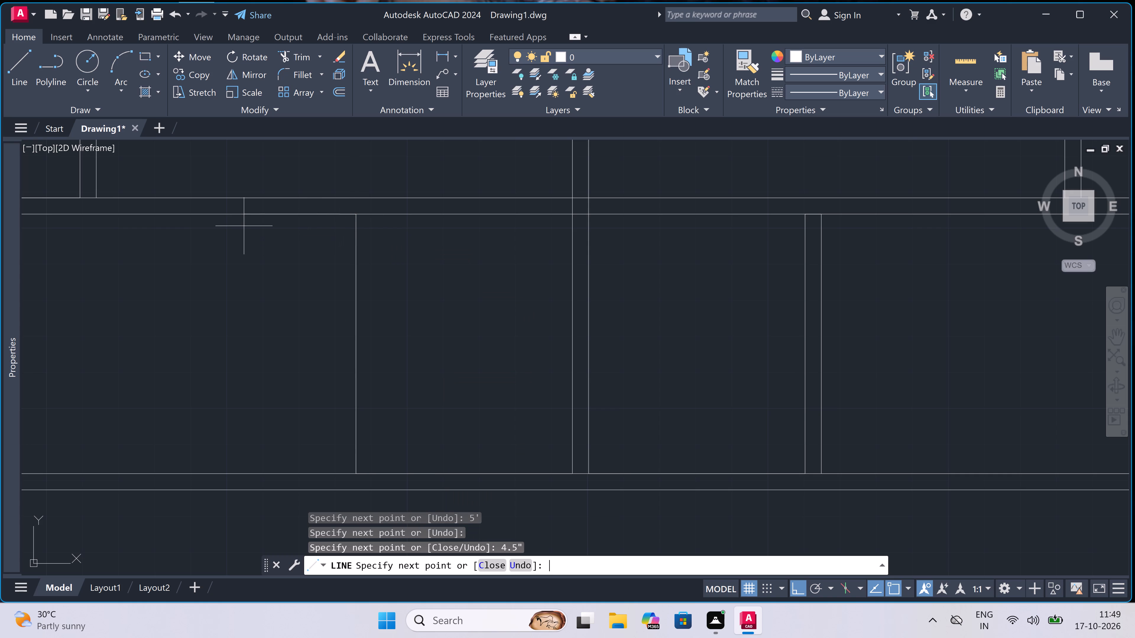
click(340, 473)
key(Escape)
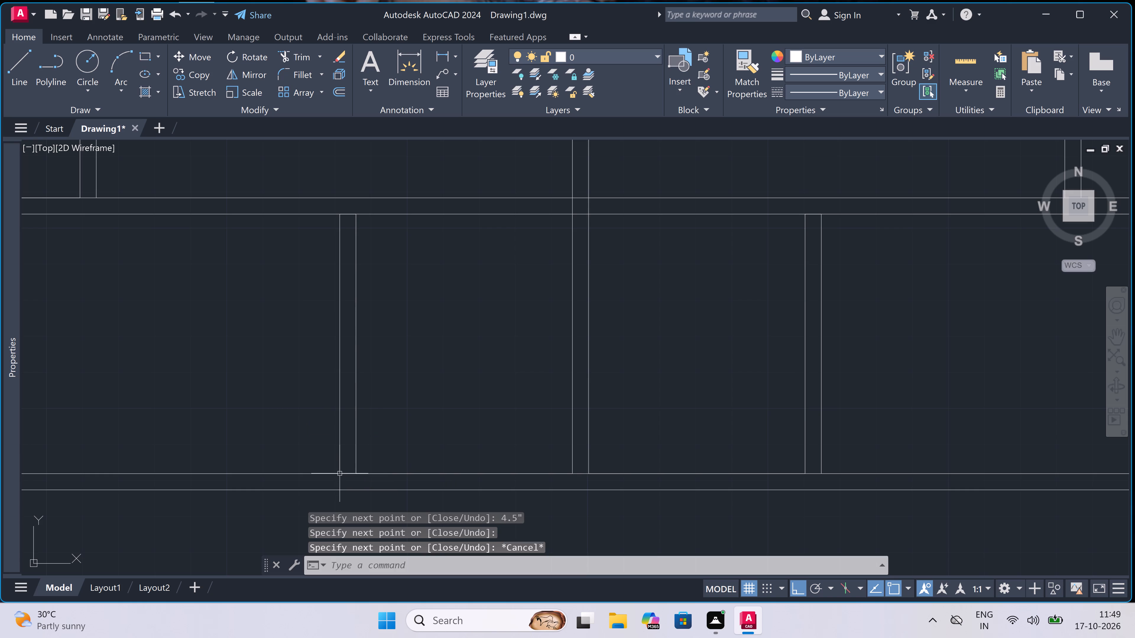
Extend the lines of all three bottom-row partitions down to the bottom wall's outer line.
text(ex)
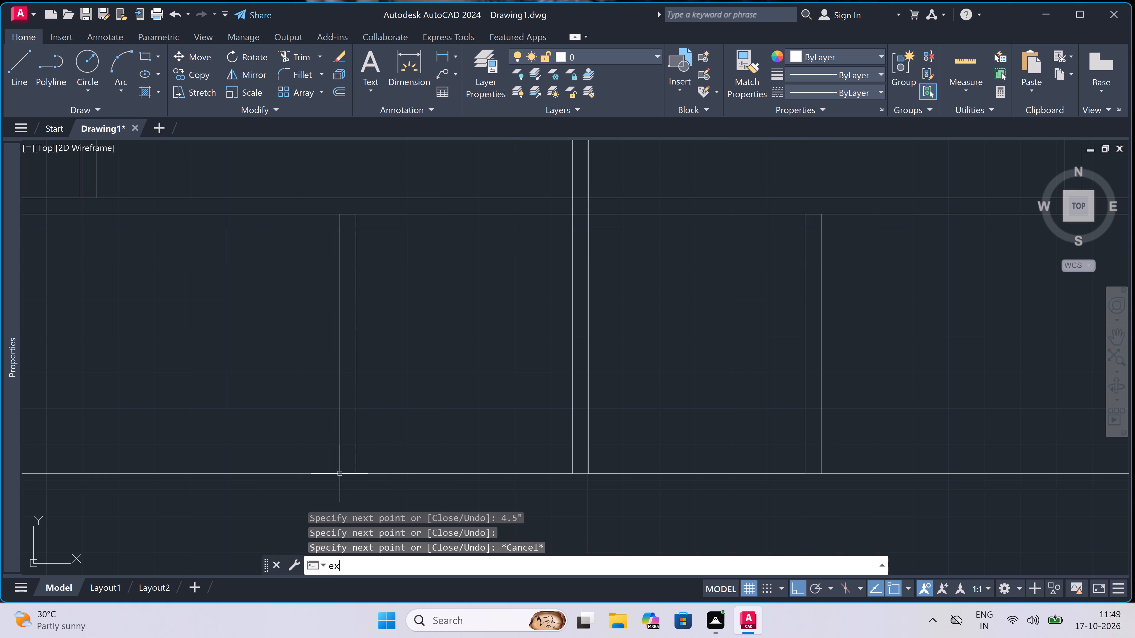
key(space)
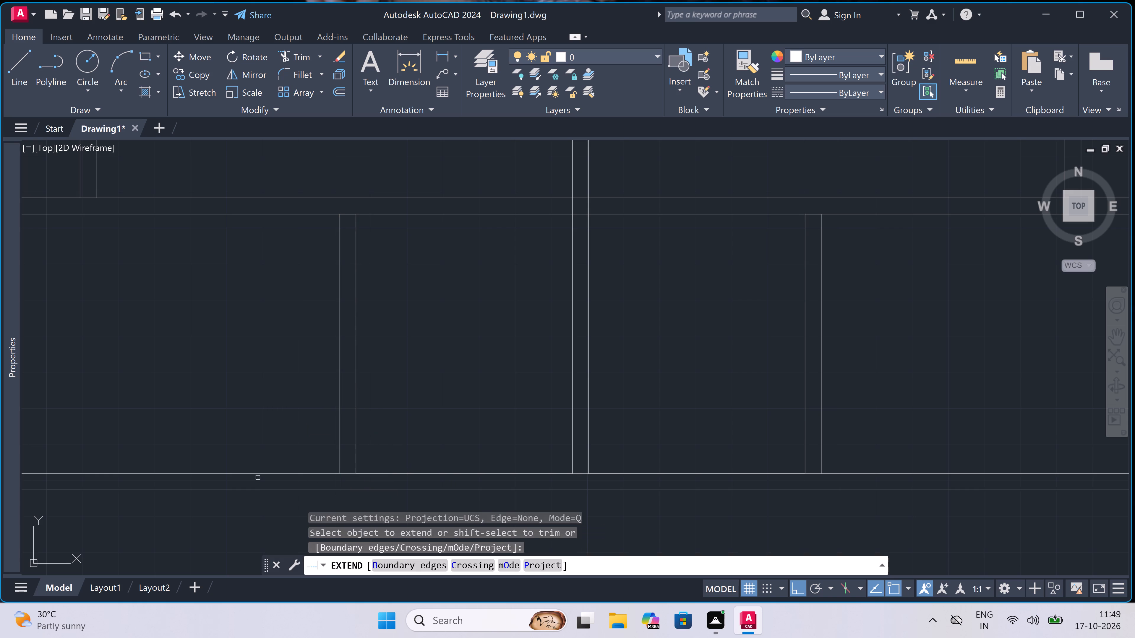
click(270, 440)
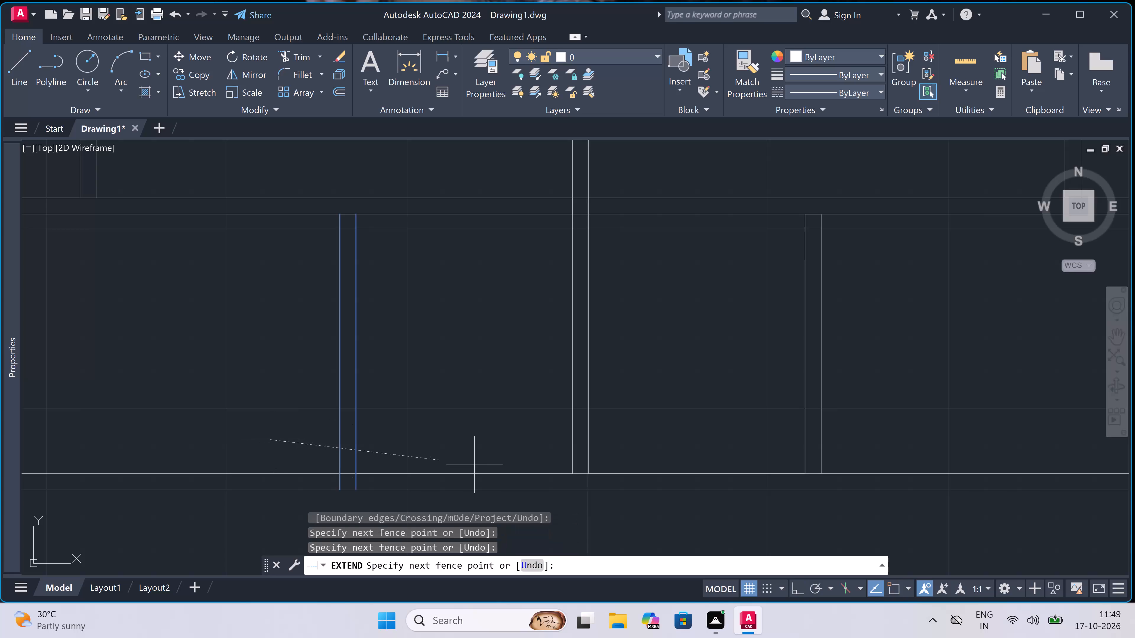
click(849, 447)
key(Escape)
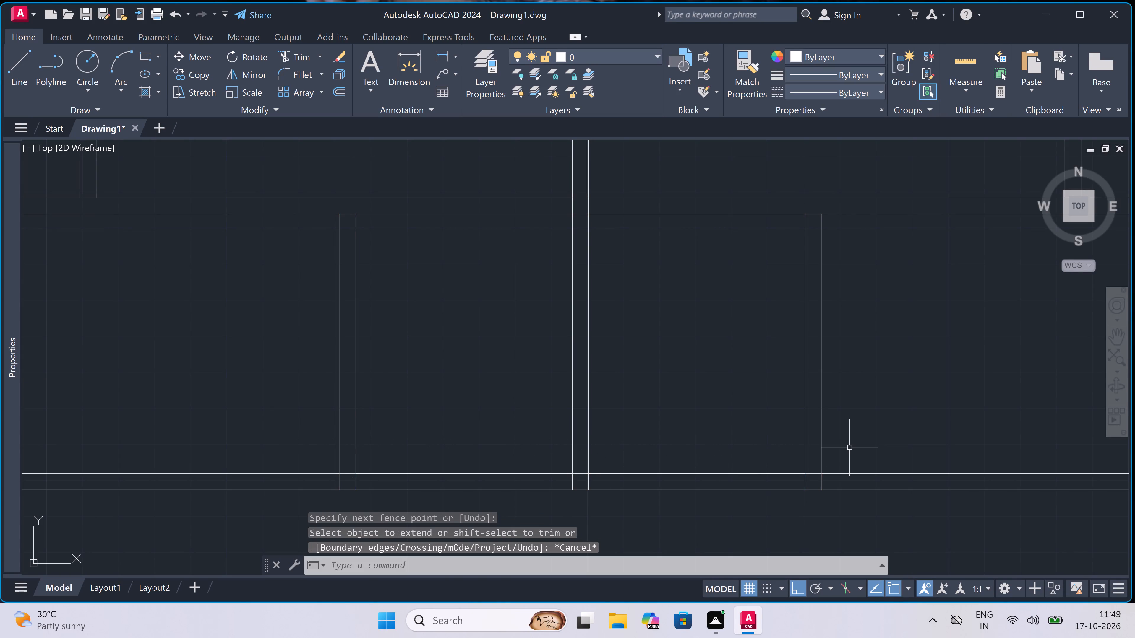
Trim the overlapping wall lines where the bottom row's left and middle partitions meet the bottom wall, keeping the left partition's left line.
text(tr)
key(space)
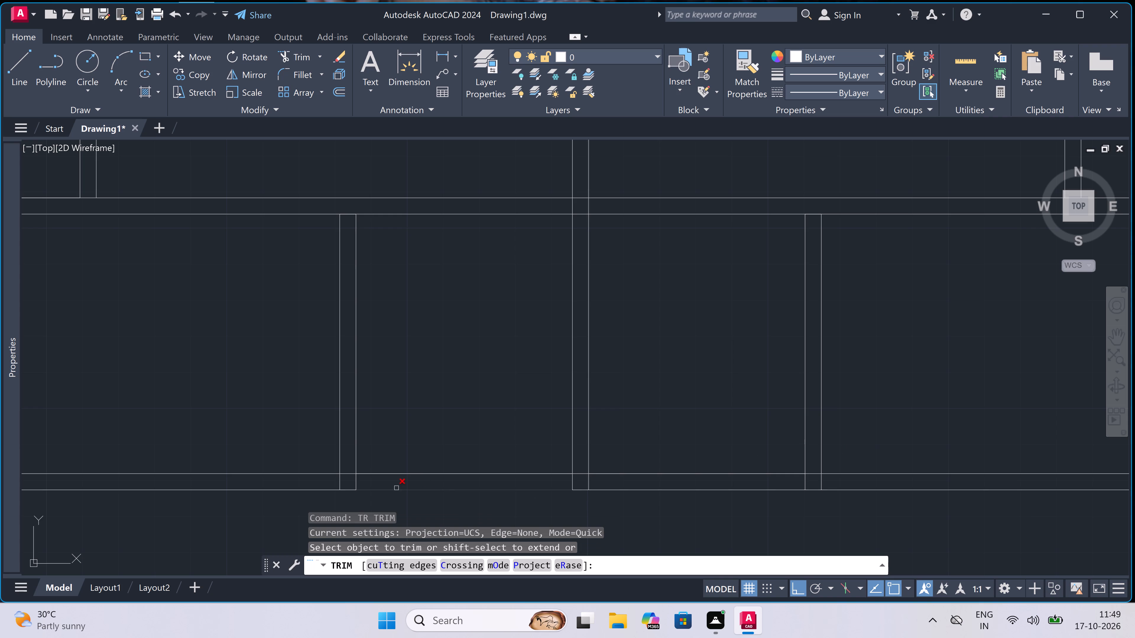
scroll(375, 485, up, 2)
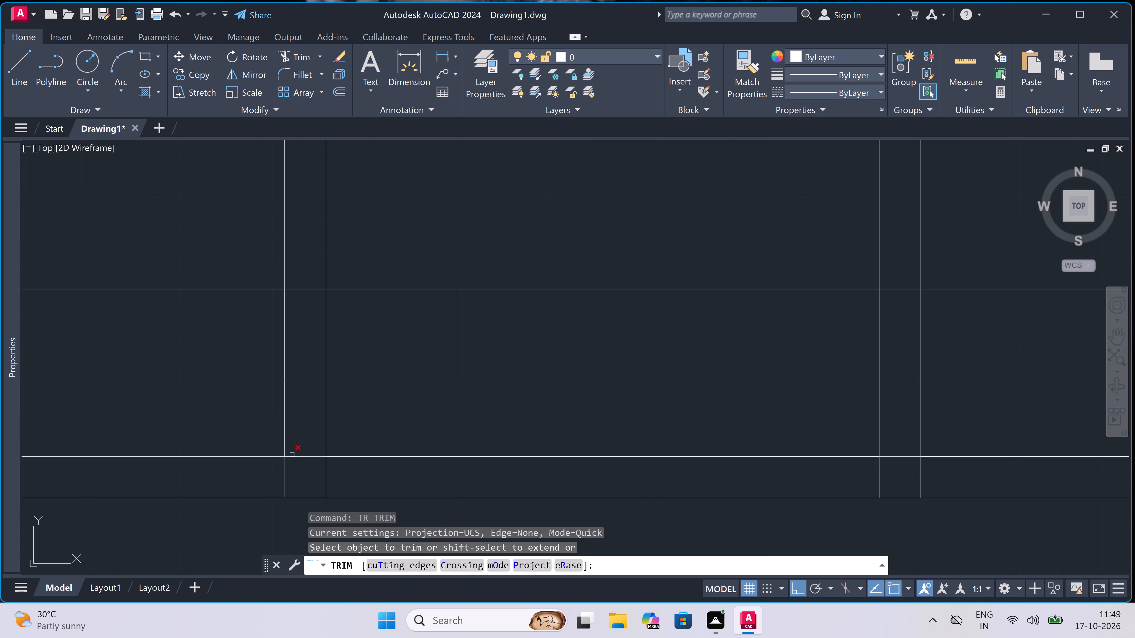
click(300, 444)
double_click(309, 473)
double_click(307, 482)
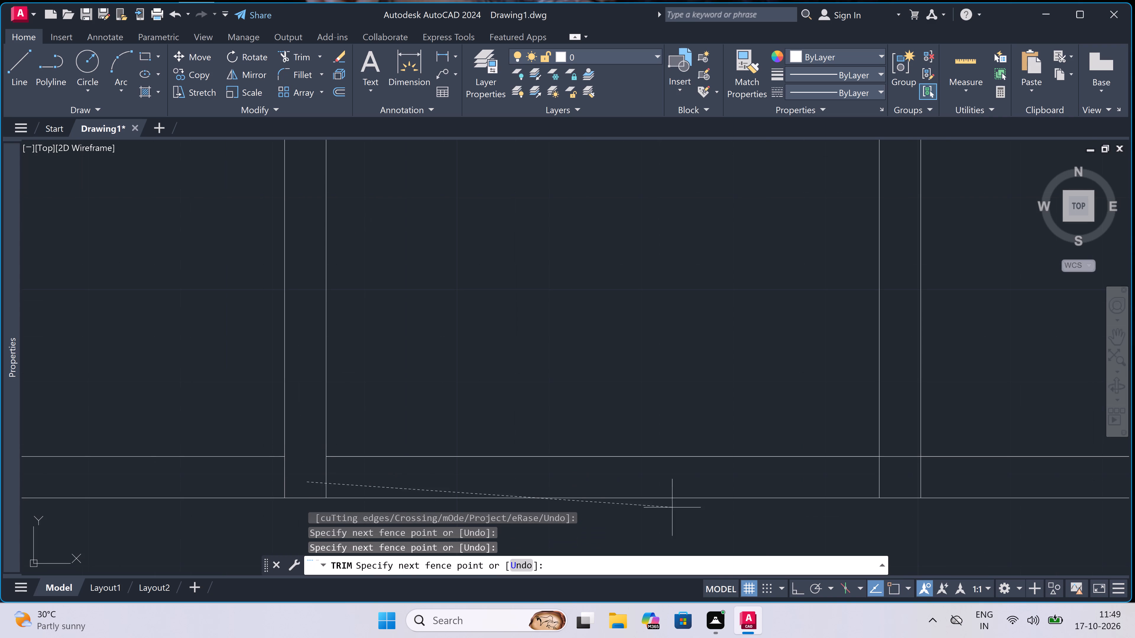
click(995, 492)
click(902, 487)
click(897, 433)
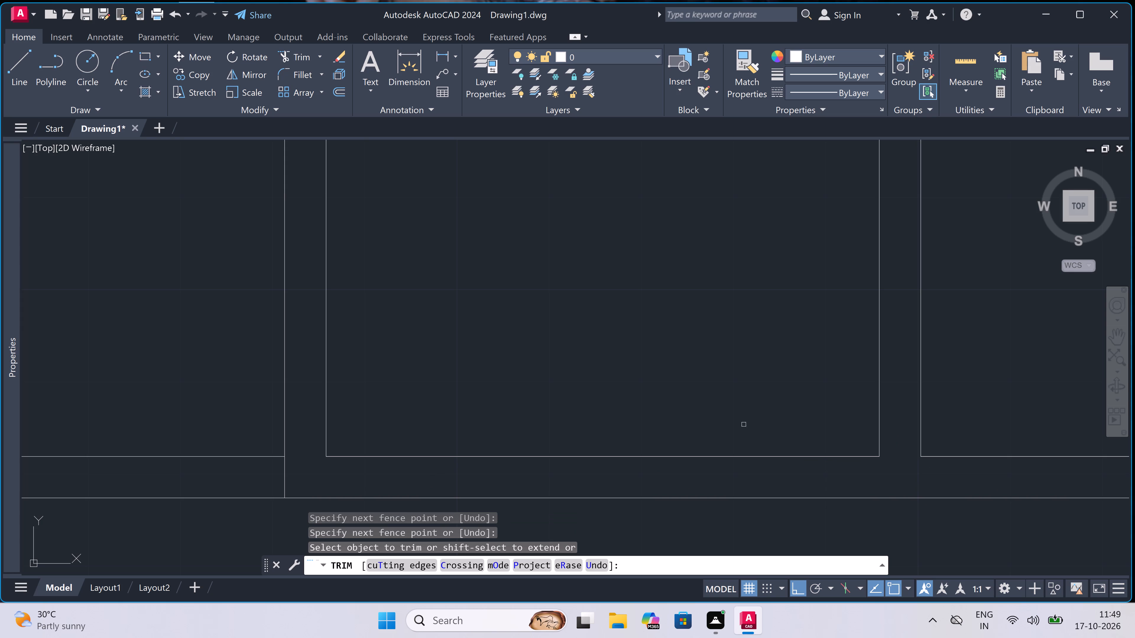
Trim the bottom wall's inner line inside the bottom row's right partition and that partition's left line below it.
scroll(540, 440, down, 4)
scroll(738, 437, down, 1)
scroll(739, 437, up, 2)
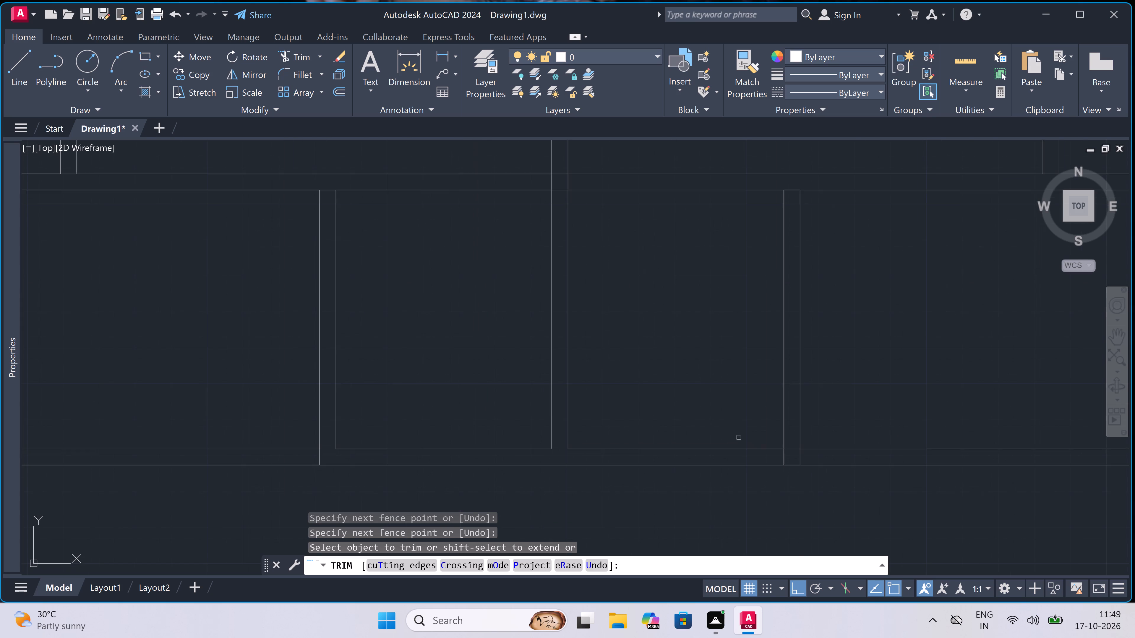
scroll(788, 454, up, 3)
double_click(798, 427)
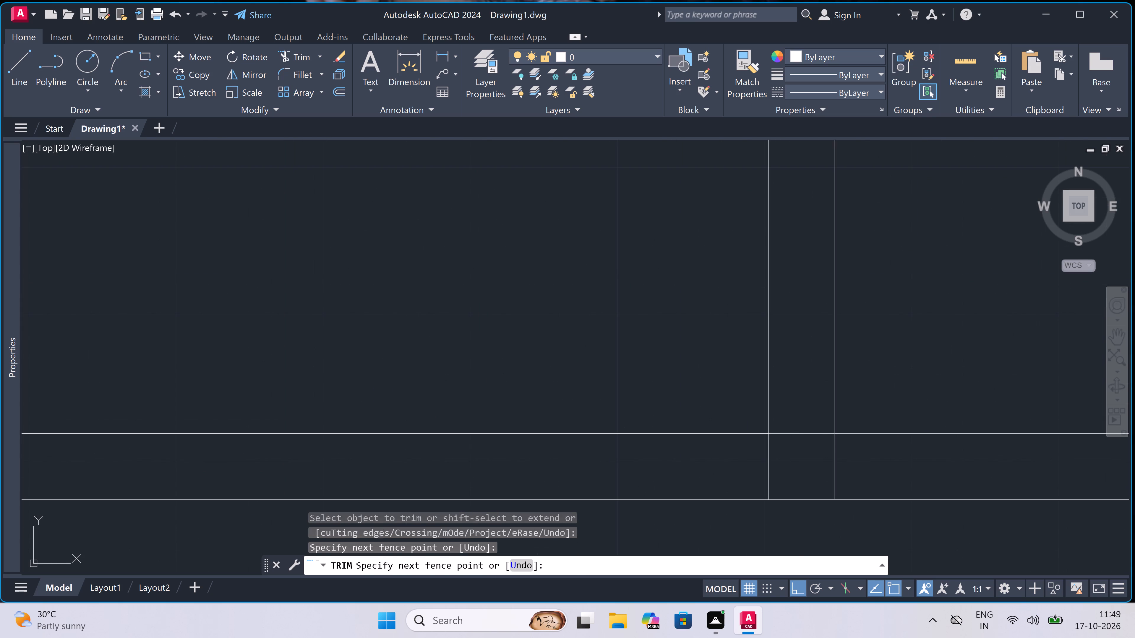
click(767, 472)
scroll(587, 466, down, 2)
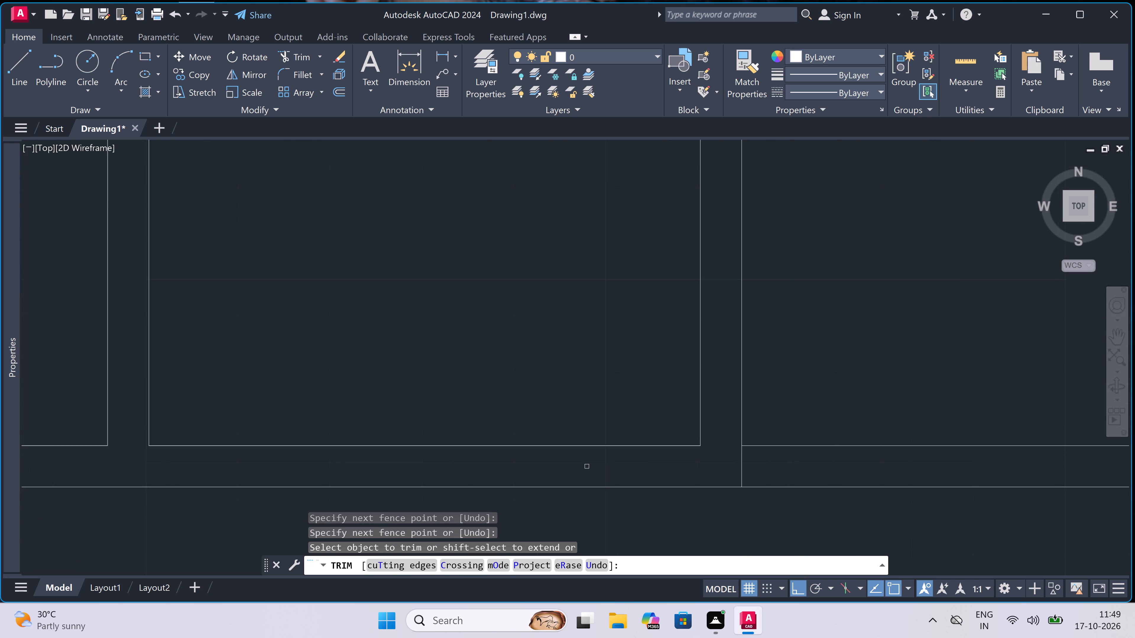
Trim away the inner lines of the bottom and right outer walls around the bottom-right space.
scroll(587, 466, down, 2)
double_click(700, 463)
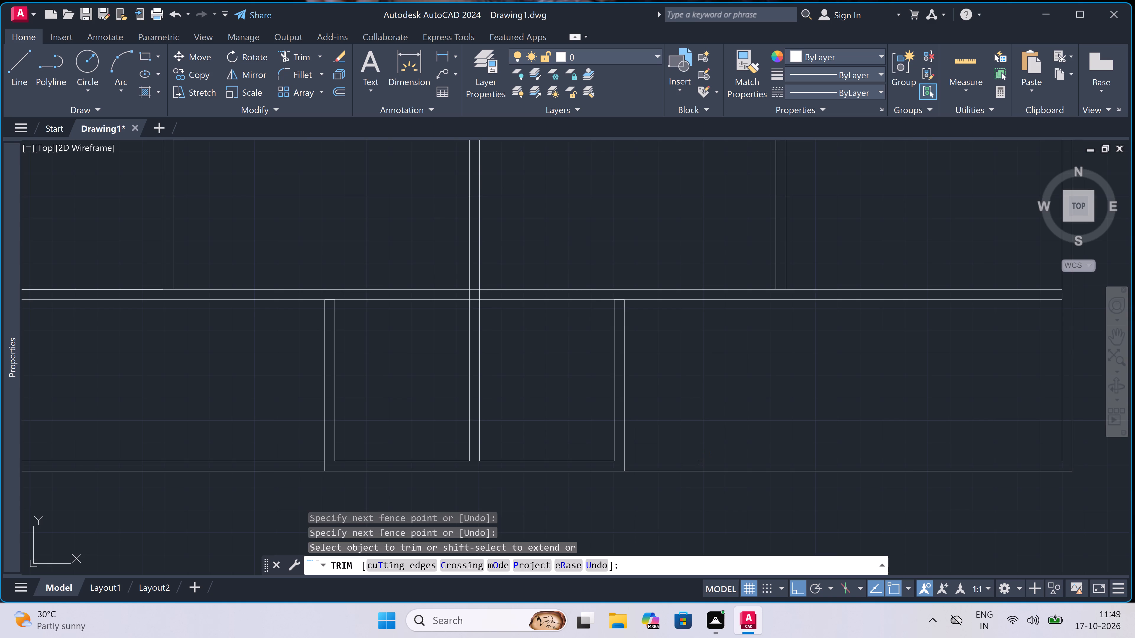
scroll(700, 463, down, 4)
scroll(766, 445, up, 3)
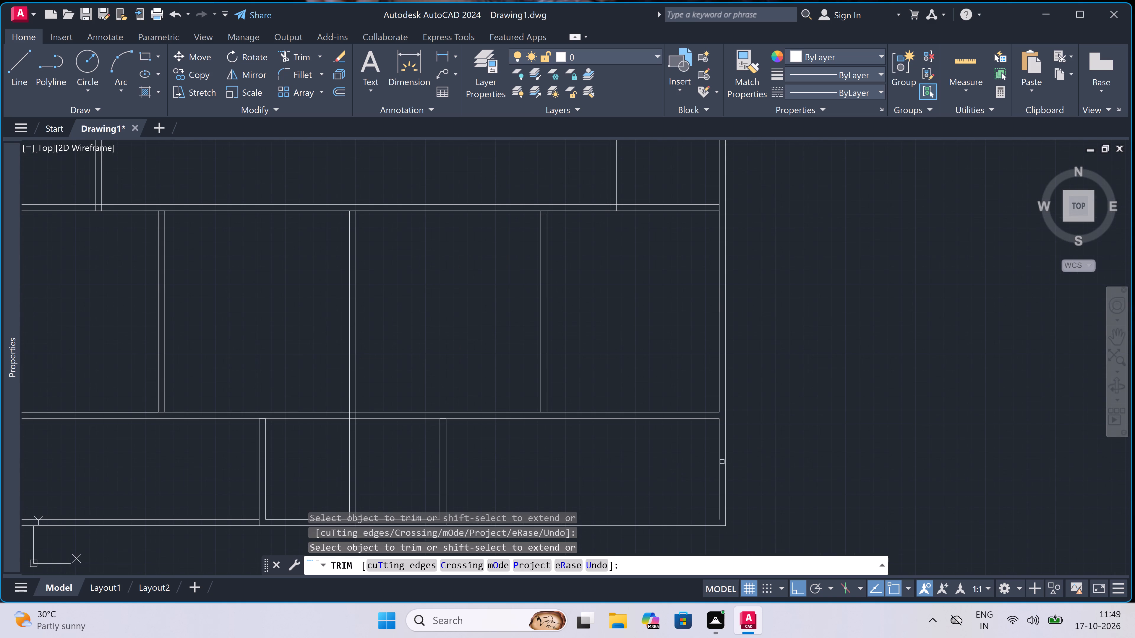
double_click(719, 462)
scroll(719, 462, down, 4)
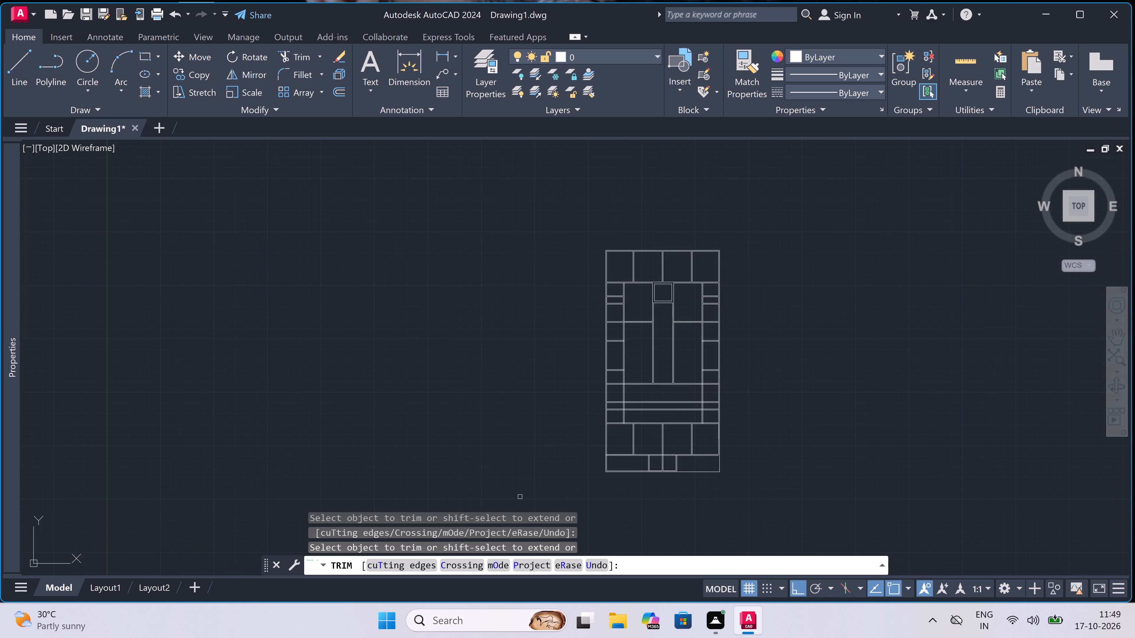
Trim away the inner lines of the bottom and left outer walls around the bottom-left space.
scroll(520, 497, up, 2)
scroll(538, 484, down, 3)
scroll(619, 472, up, 1)
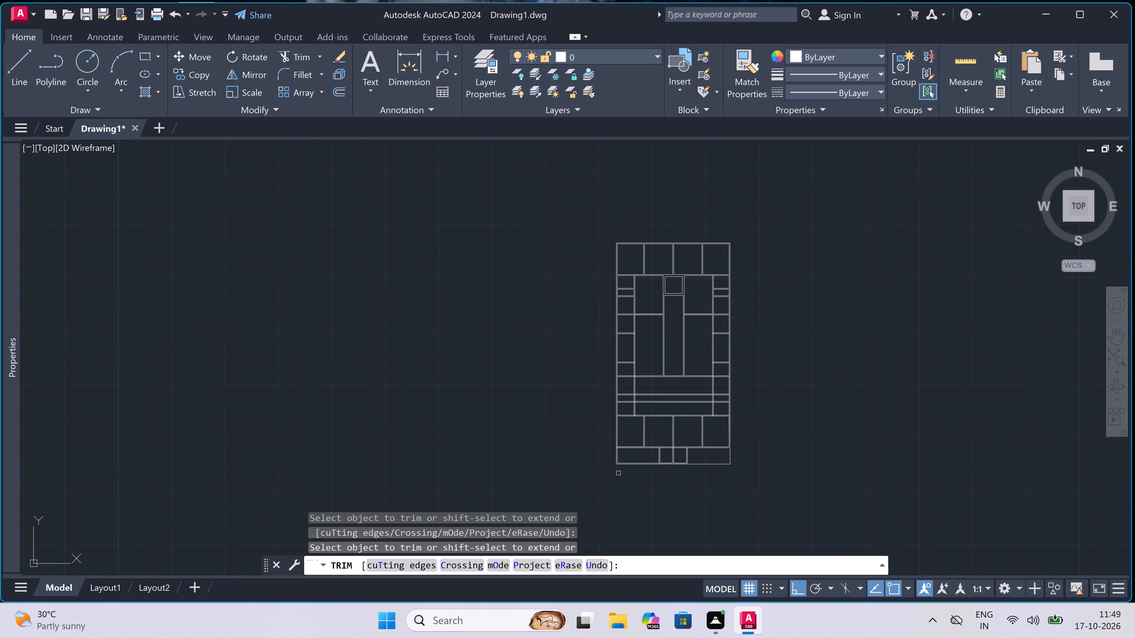
scroll(619, 473, up, 2)
scroll(635, 438, up, 1)
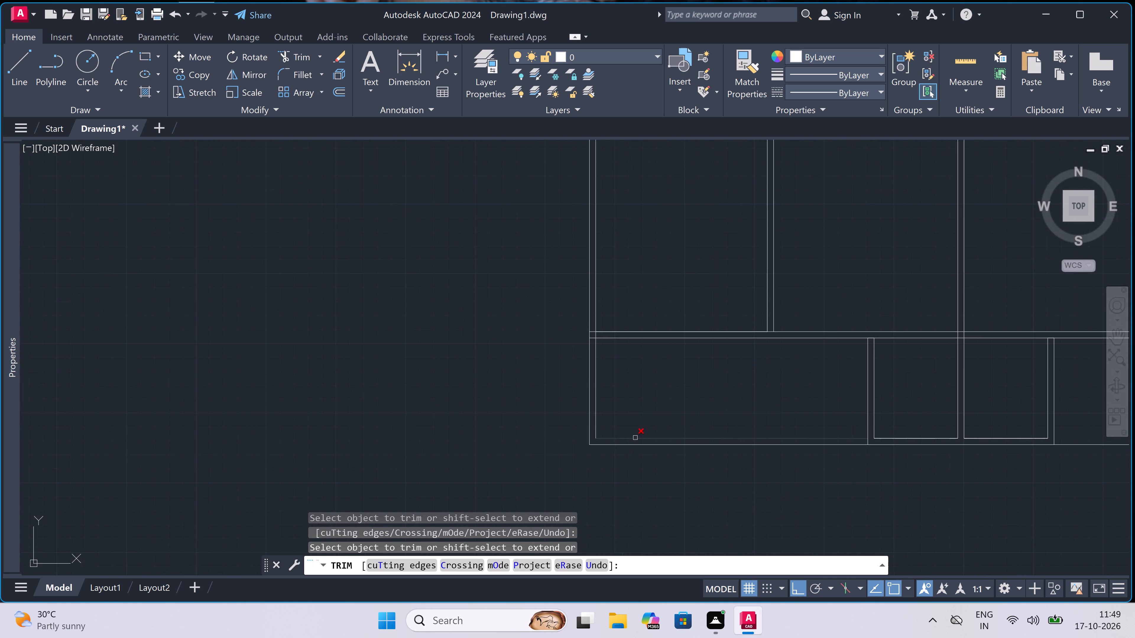
click(635, 438)
click(594, 410)
Trim the overlapping lines where the wall above the bottom row meets the left outer wall.
scroll(585, 326, up, 4)
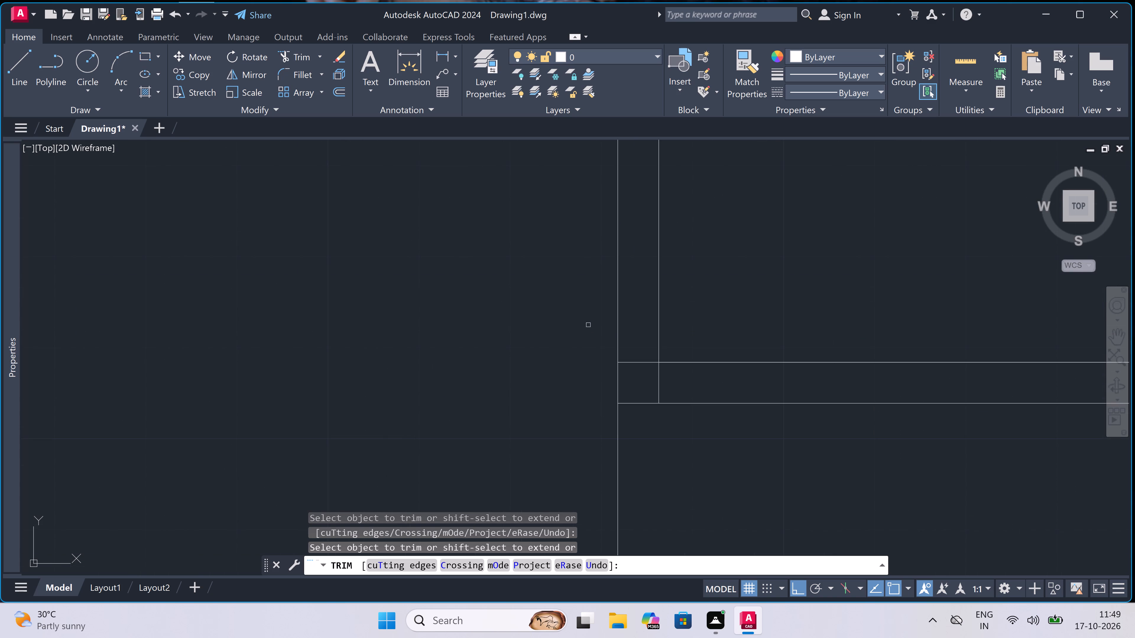
scroll(622, 349, up, 2)
click(657, 350)
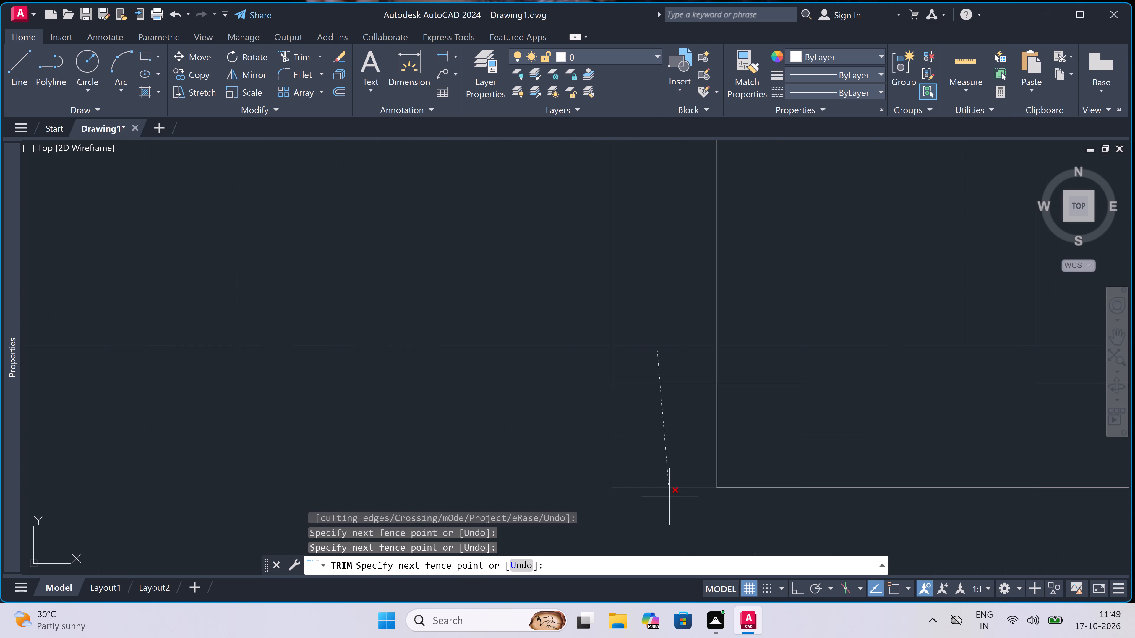
click(669, 497)
click(668, 447)
click(779, 435)
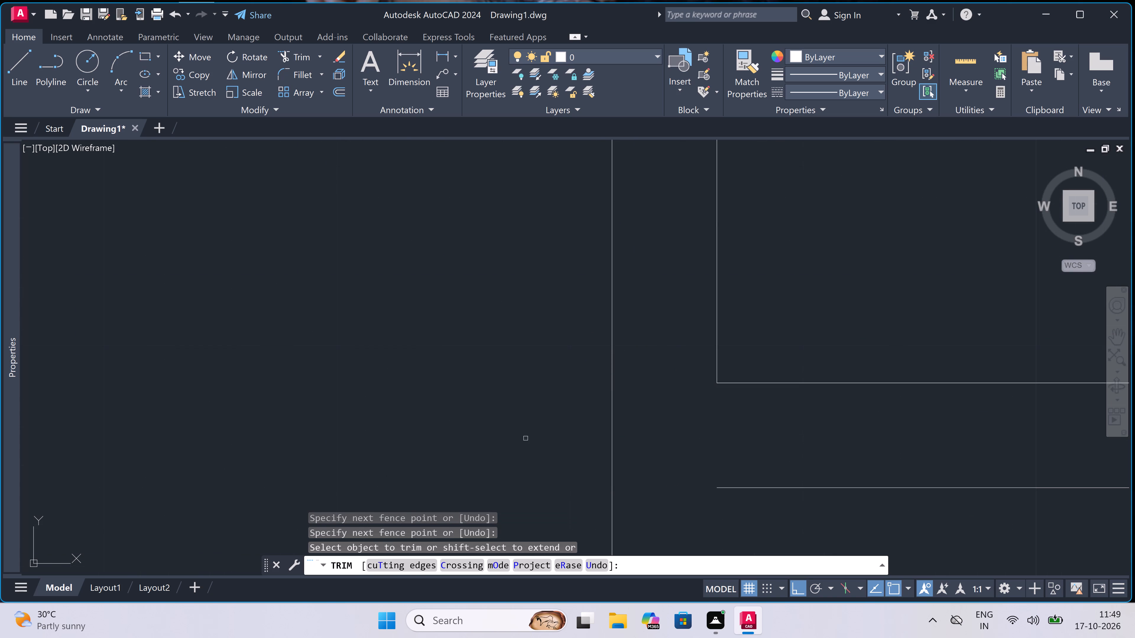
scroll(351, 446, down, 4)
key(Escape)
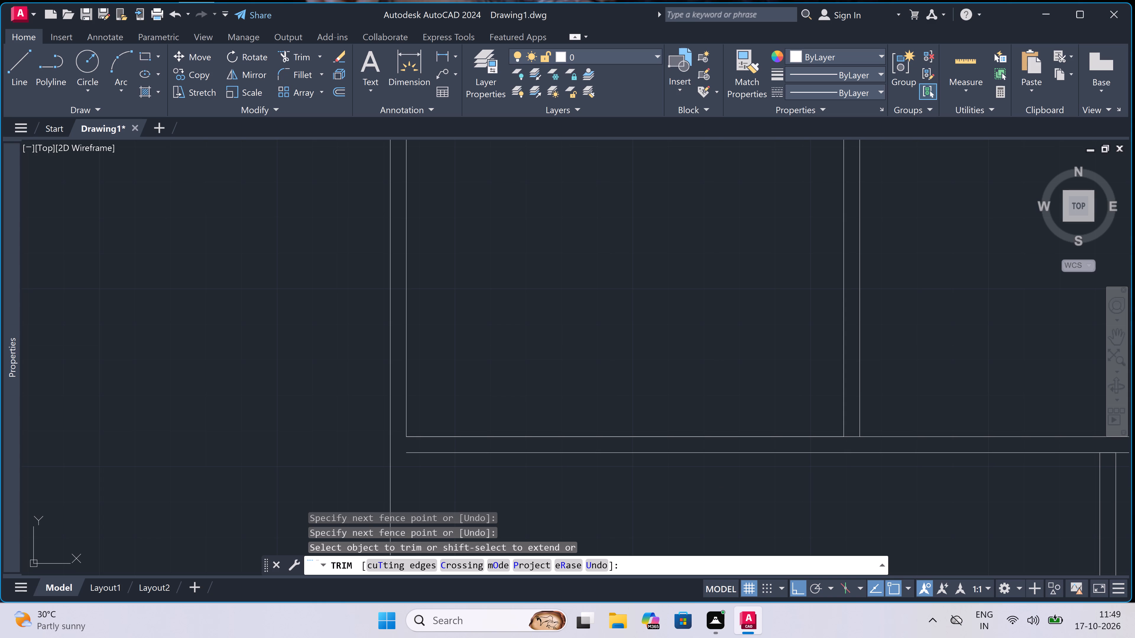
Extend the lower line of the wall above the bottom row to the left and right outer wall lines.
text(ex)
key(space)
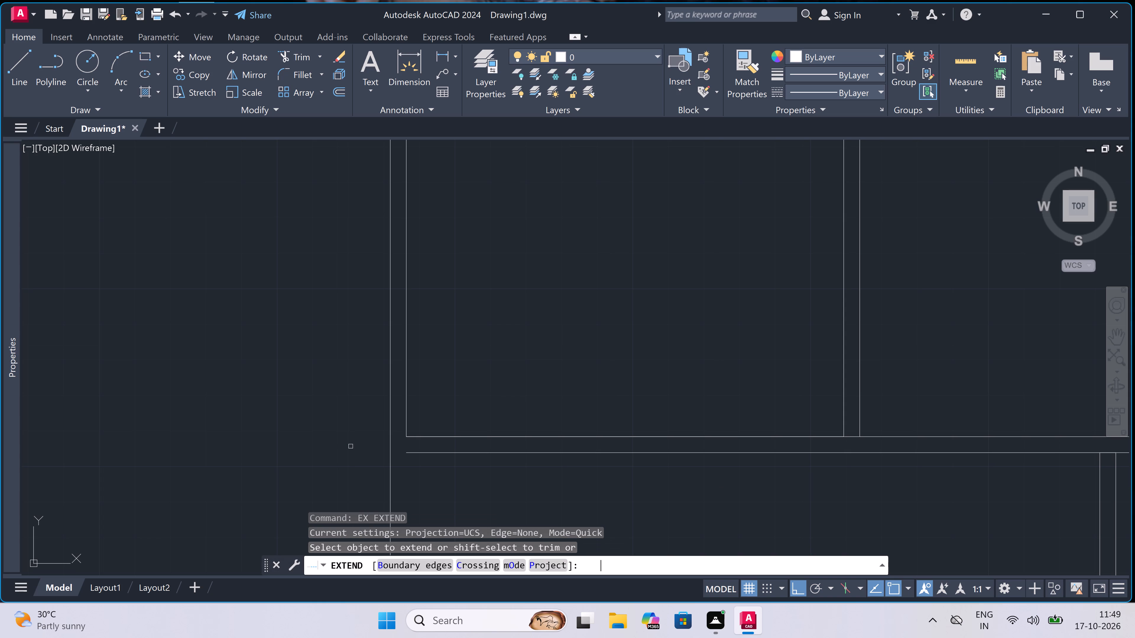
double_click(420, 453)
scroll(420, 453, down, 4)
scroll(609, 455, up, 3)
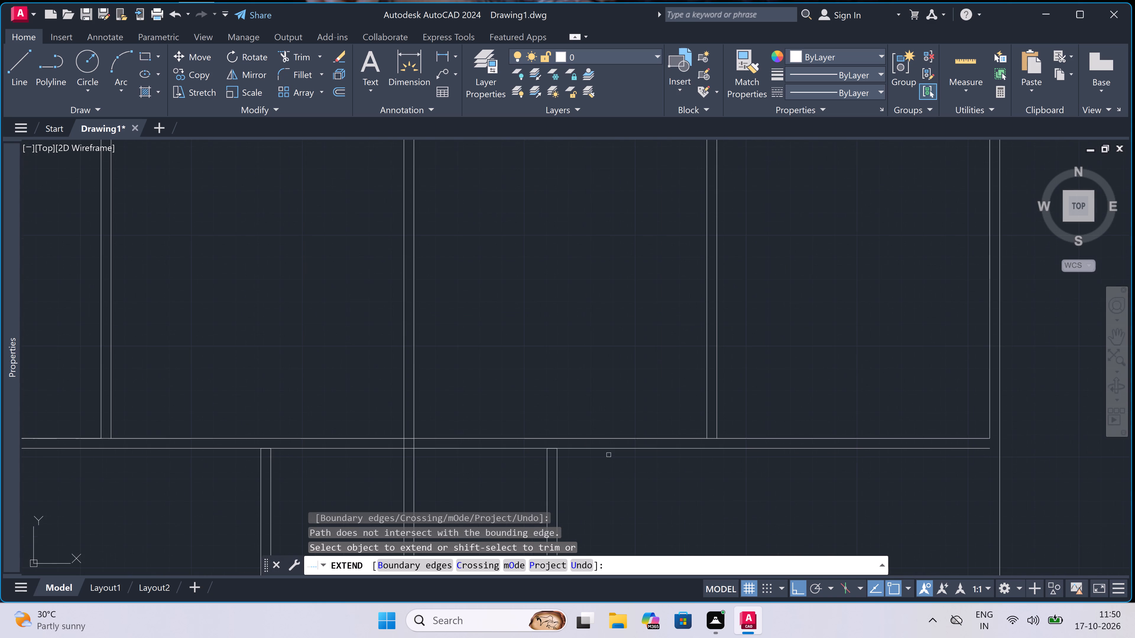
click(627, 446)
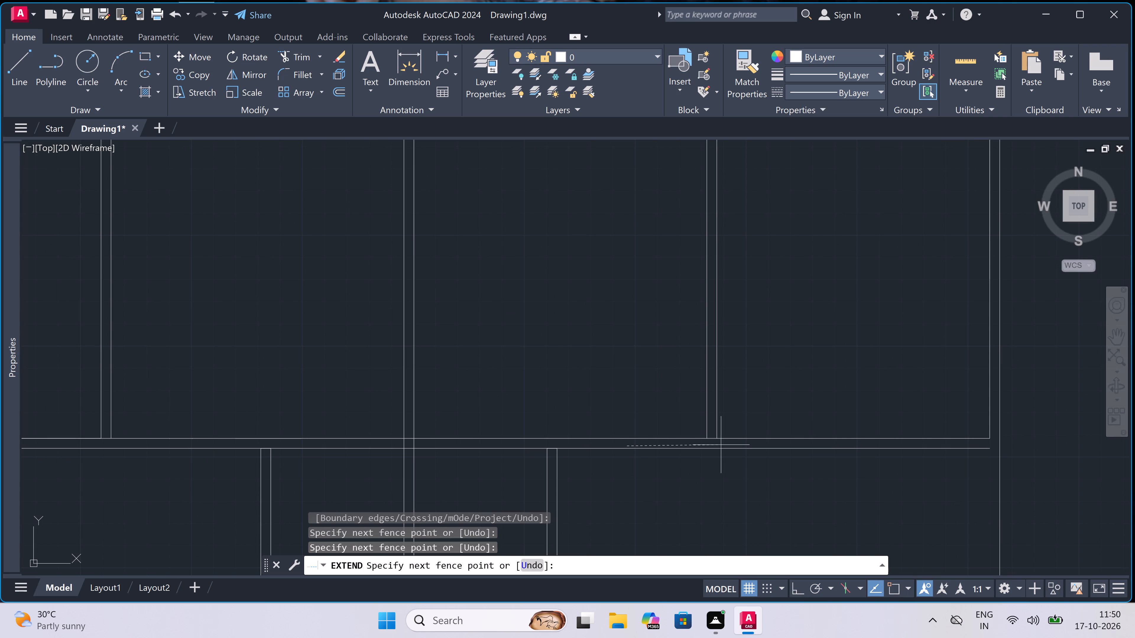
double_click(823, 455)
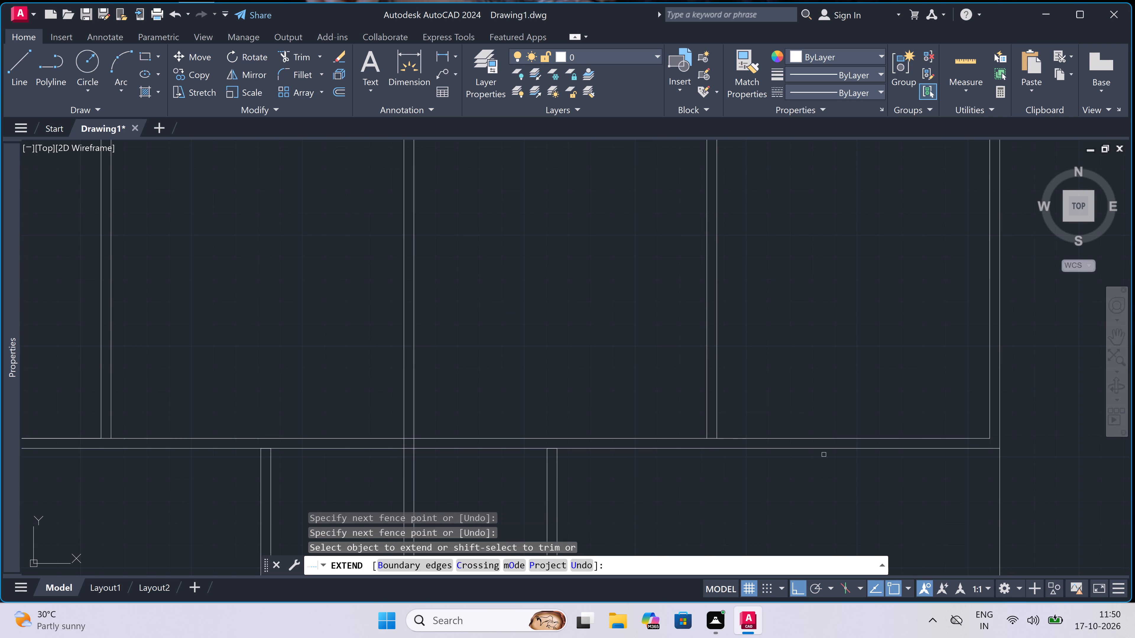
key(Escape)
Trim the lower line of the wall above the bottom row between the two lines of the left bottom-row partition.
text(tr)
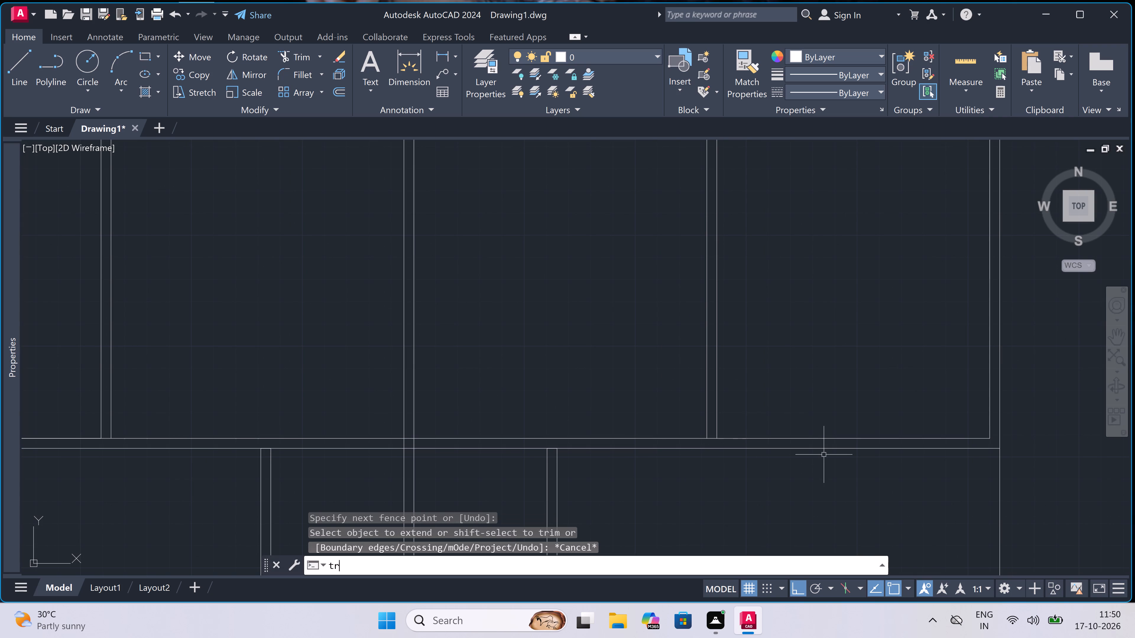
key(space)
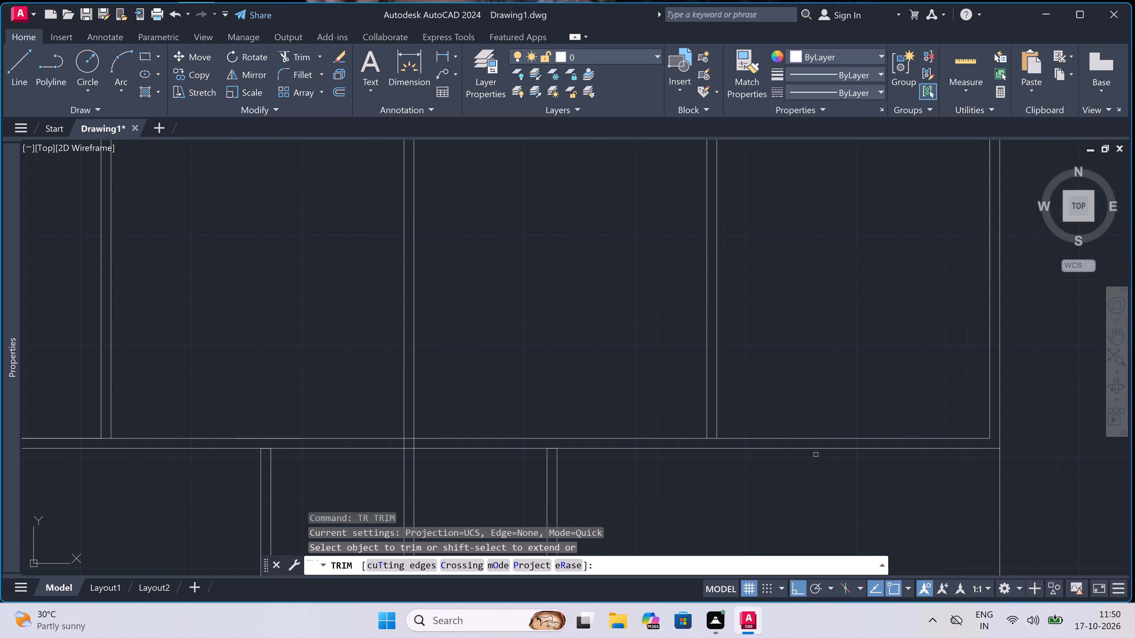
scroll(725, 427, down, 1)
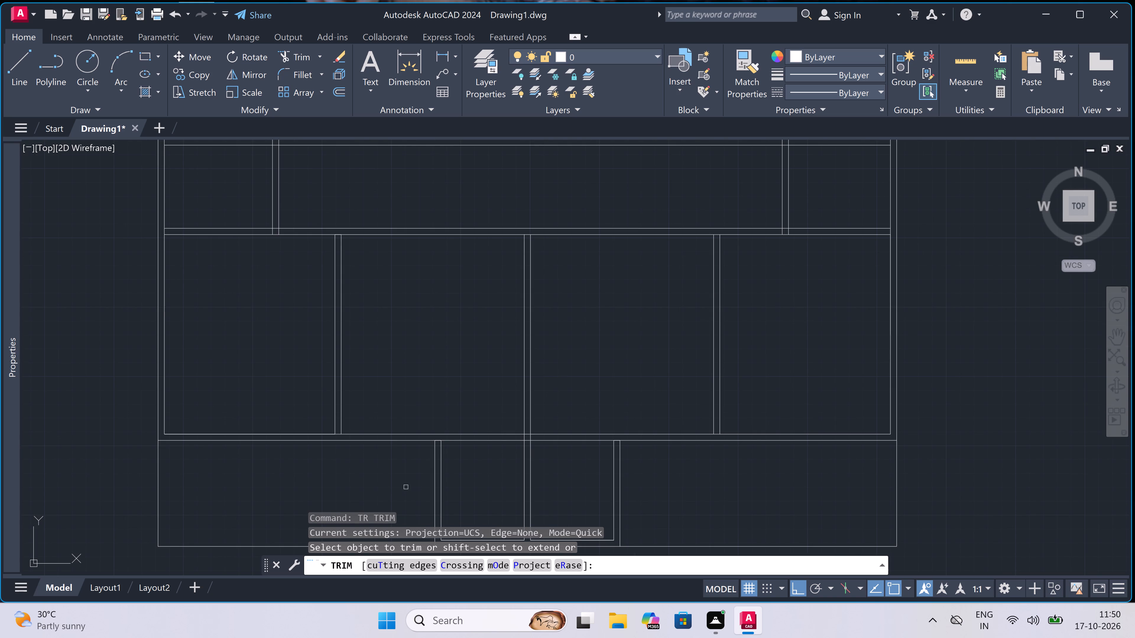
scroll(444, 450, up, 2)
scroll(419, 430, up, 1)
click(428, 429)
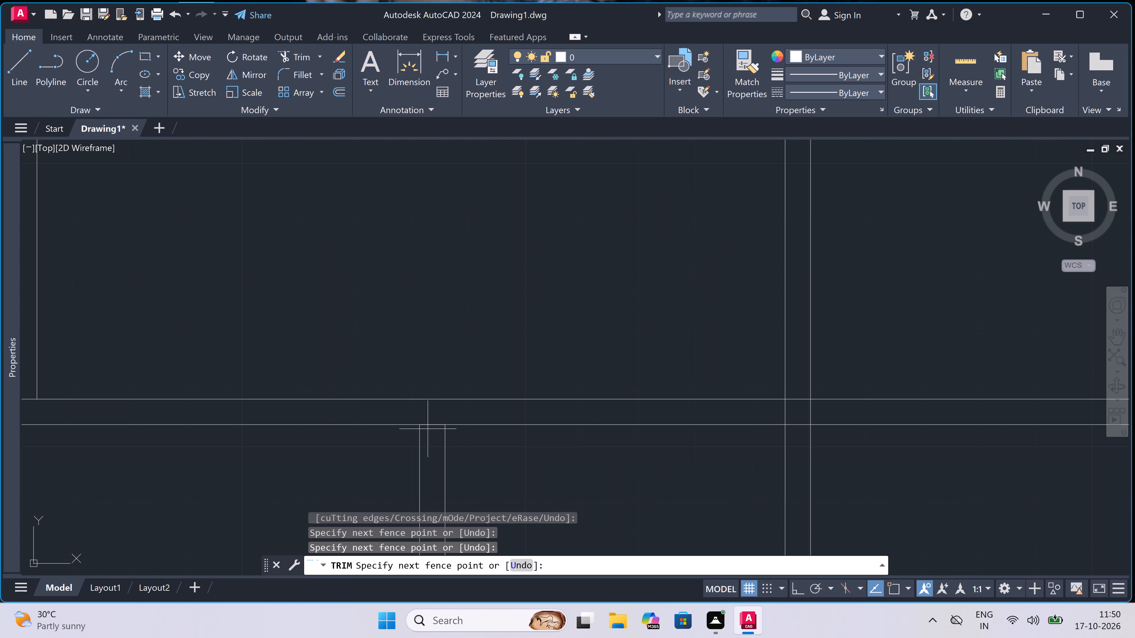
click(433, 413)
Trim the crossing lines where the middle partition passes through the wall above the bottom row, opening the four-way junction.
scroll(441, 412, down, 2)
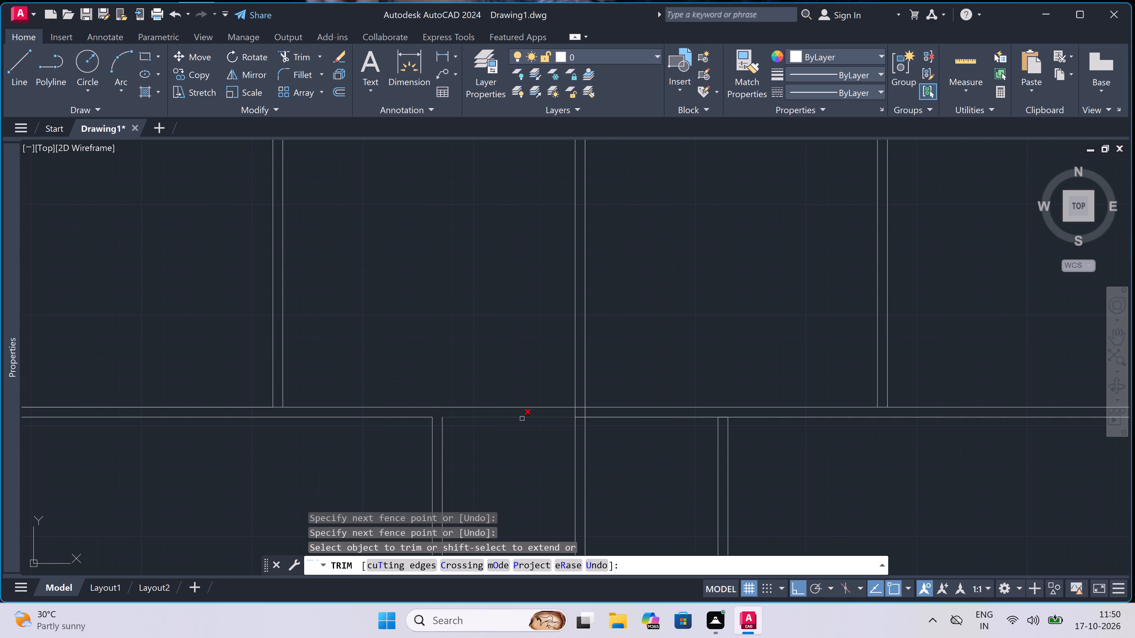
scroll(523, 418, up, 3)
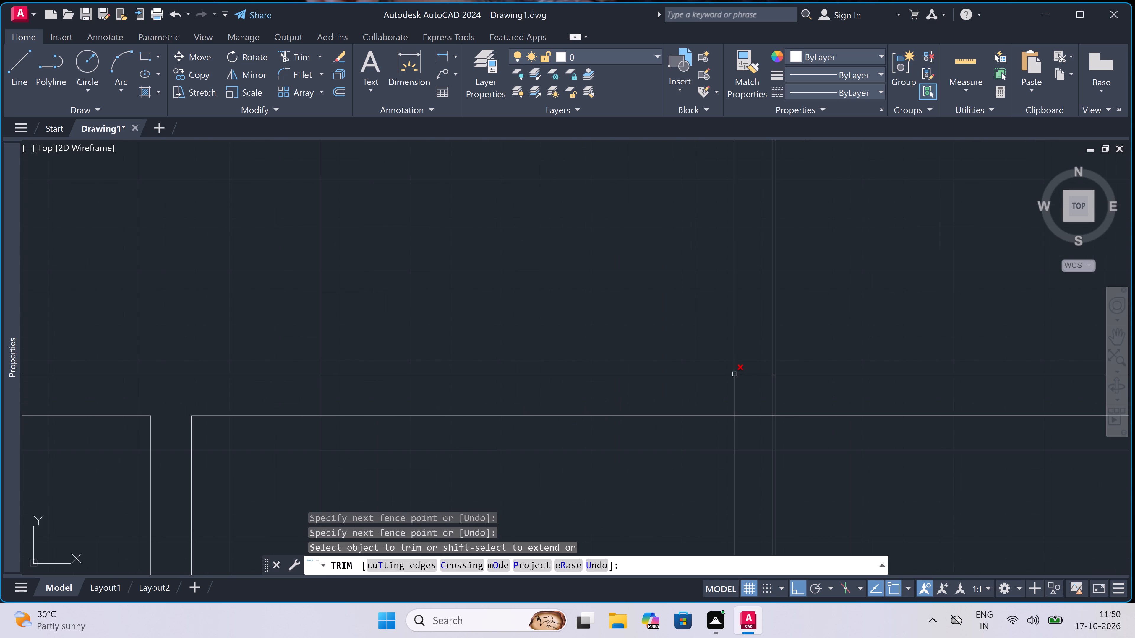
click(785, 389)
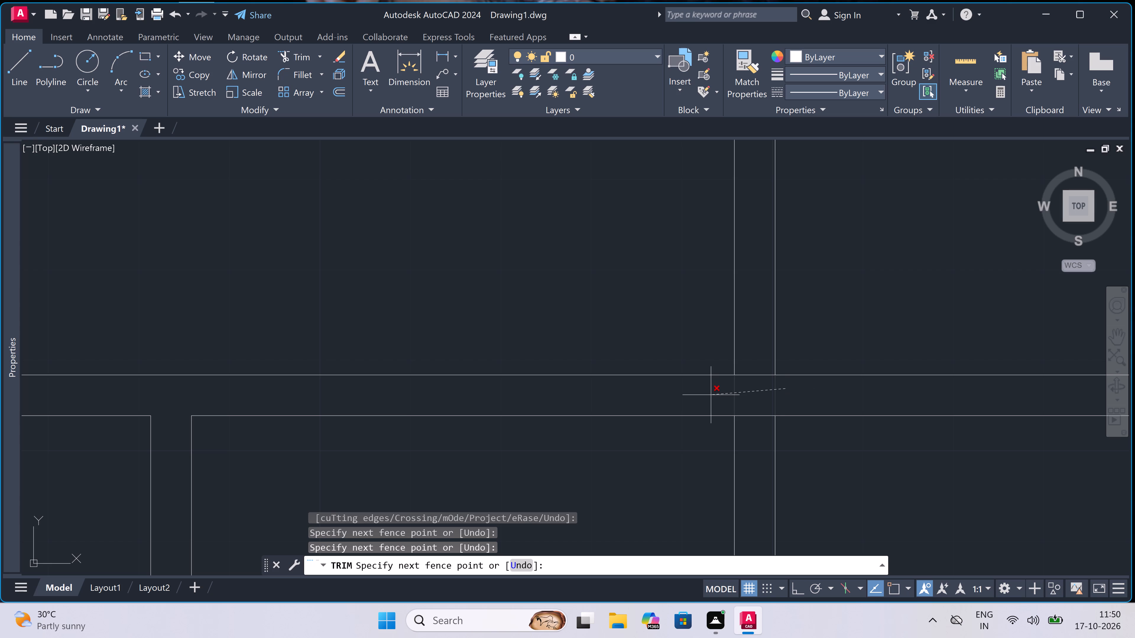
click(711, 395)
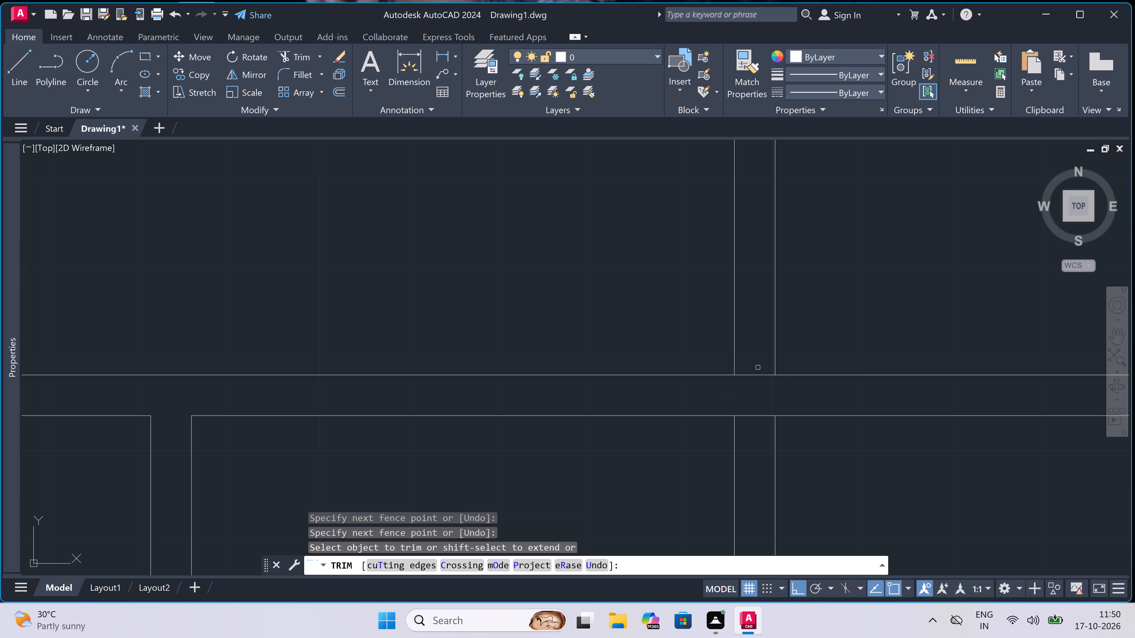
click(752, 359)
click(761, 460)
scroll(455, 382, down, 6)
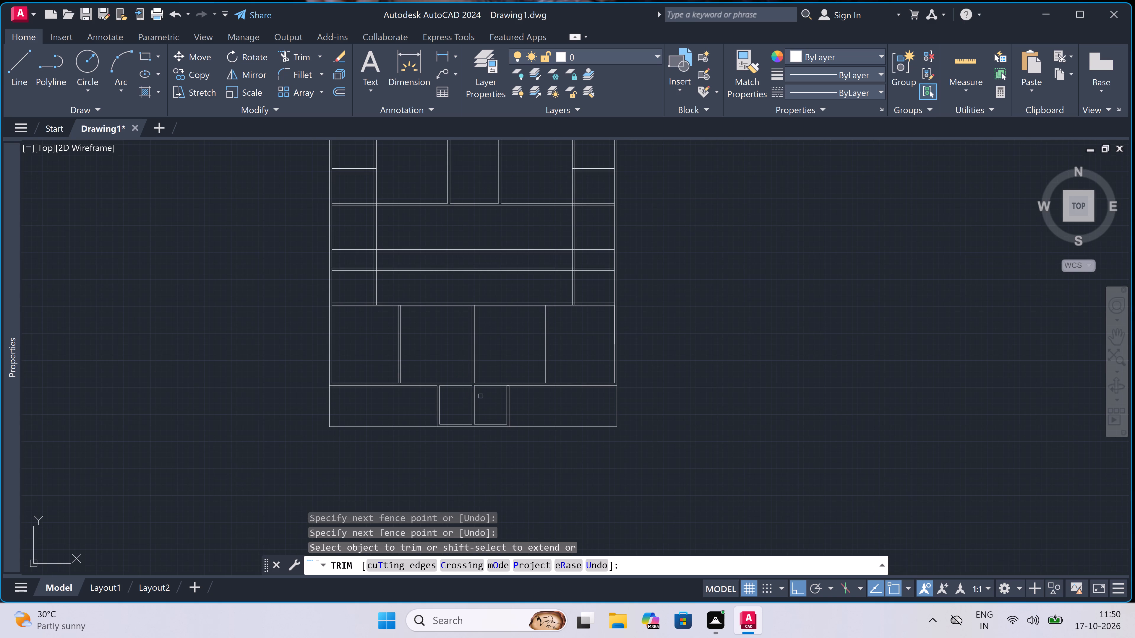
scroll(488, 396, up, 3)
scroll(489, 396, down, 1)
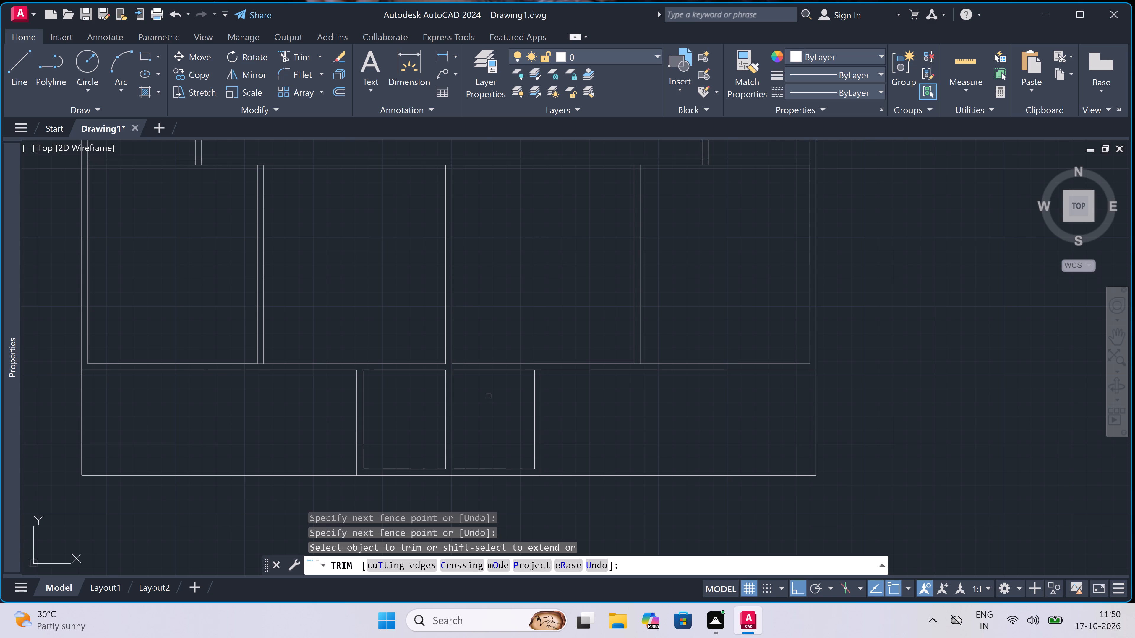
scroll(489, 396, down, 1)
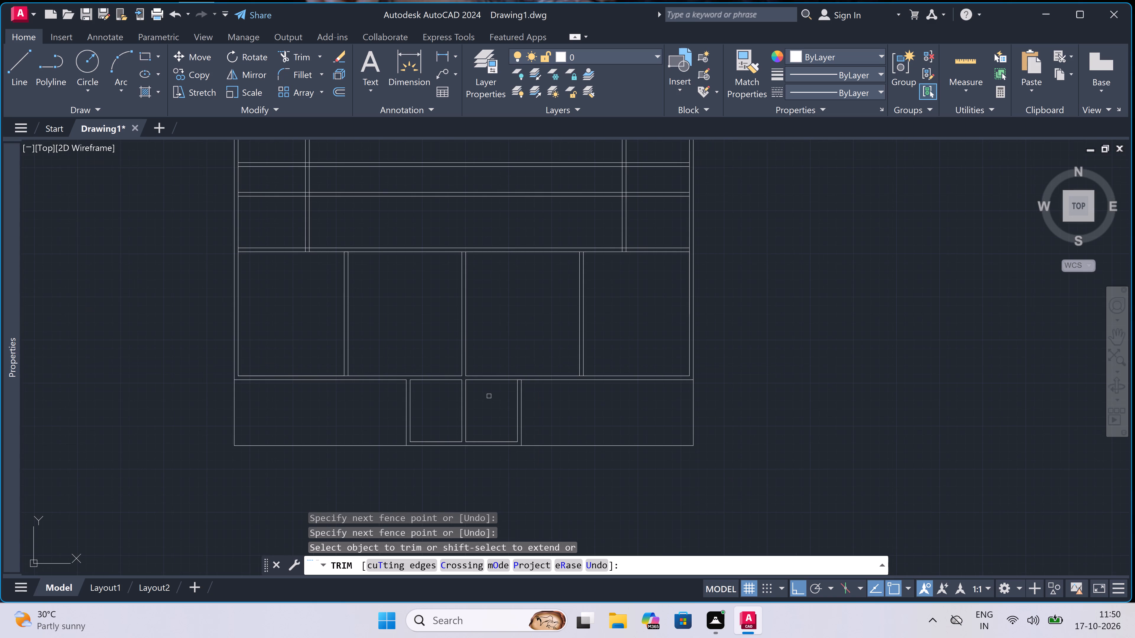
scroll(489, 396, up, 1)
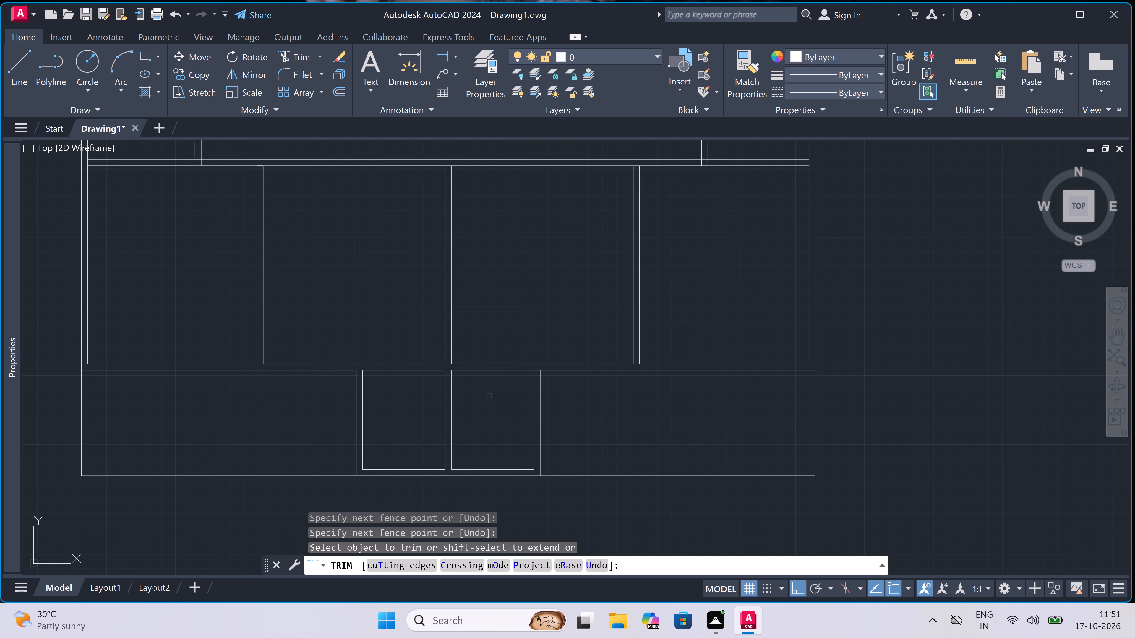
scroll(489, 396, up, 1)
key(Escape)
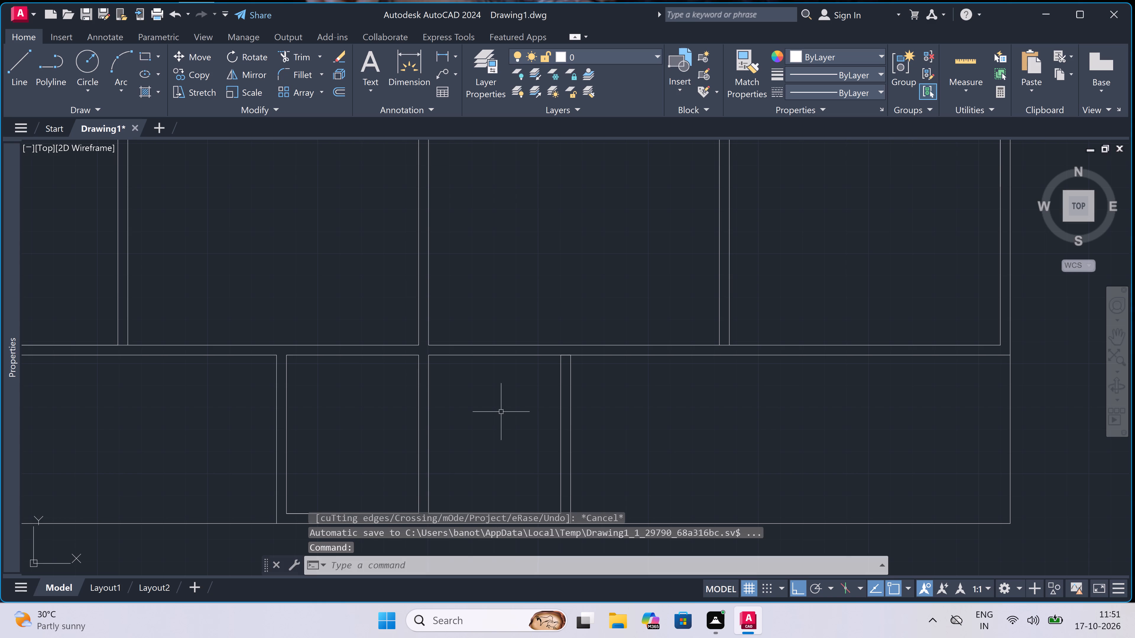
Trim the two horizontal walls across the large central space above the four-room row, keeping their parts in the side strips.
scroll(511, 453, down, 3)
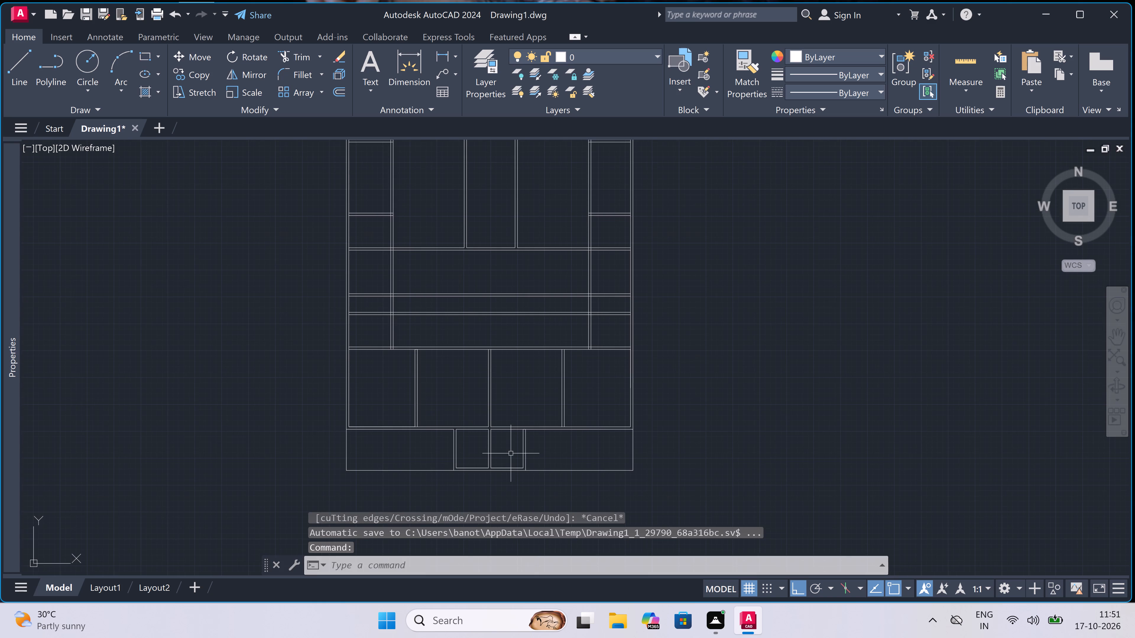
scroll(501, 396, down, 1)
scroll(502, 365, down, 4)
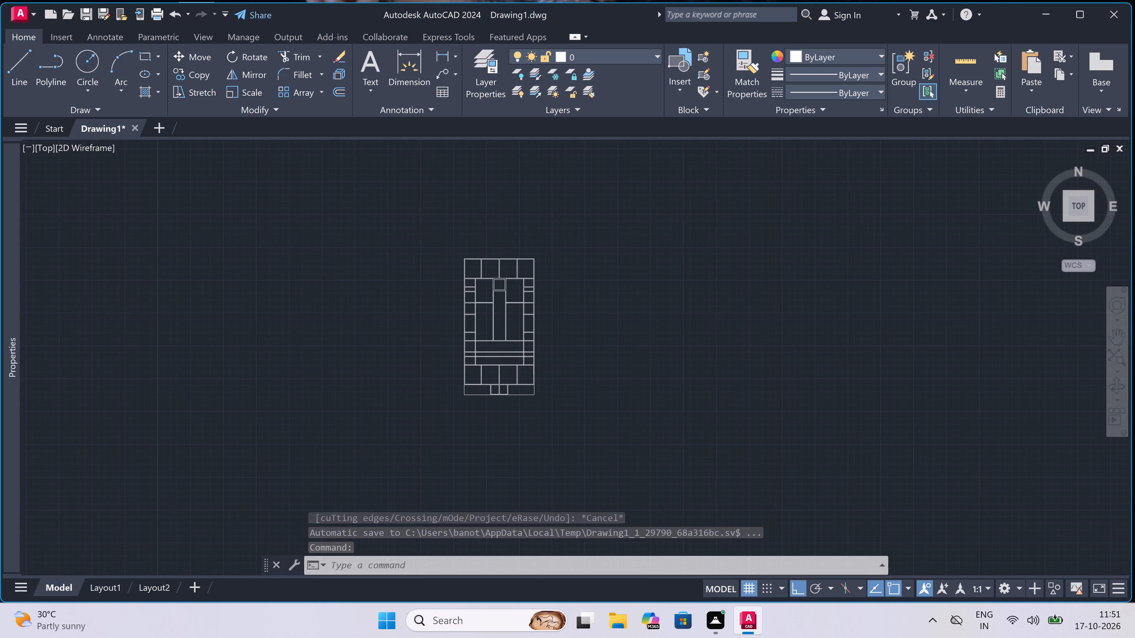
scroll(501, 360, up, 5)
scroll(454, 342, up, 3)
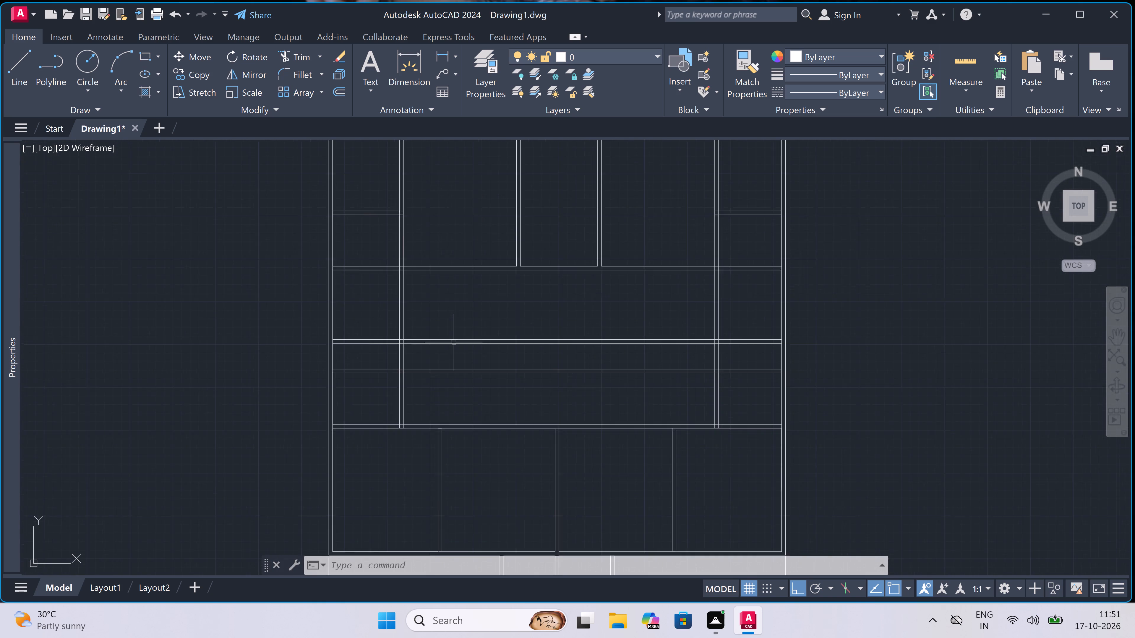
text(tr)
key(space)
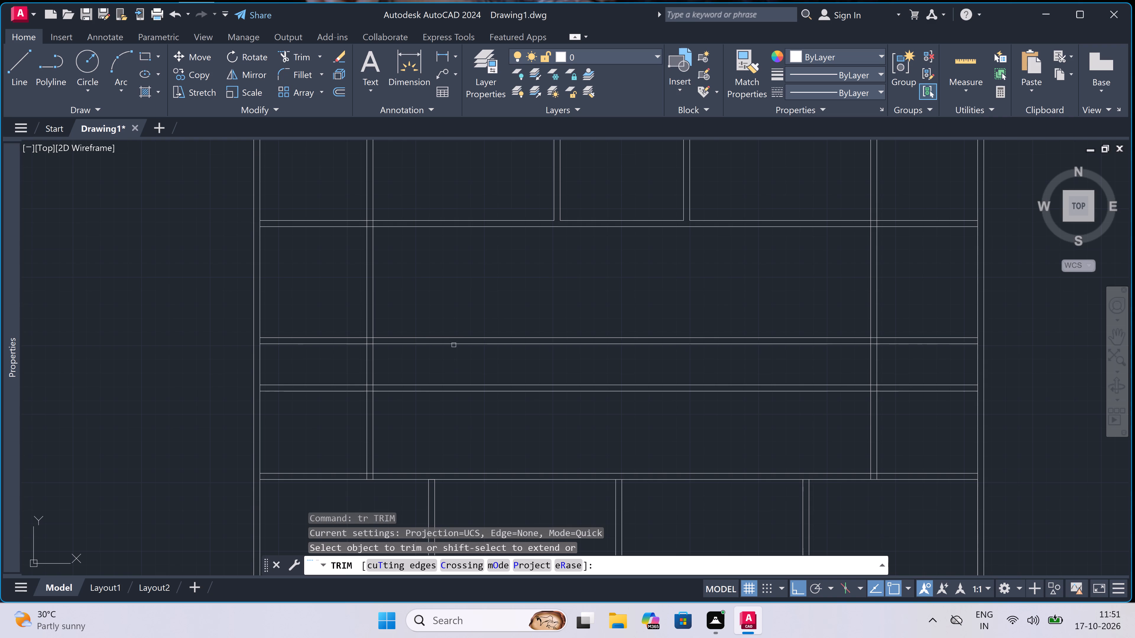
triple_click(462, 314)
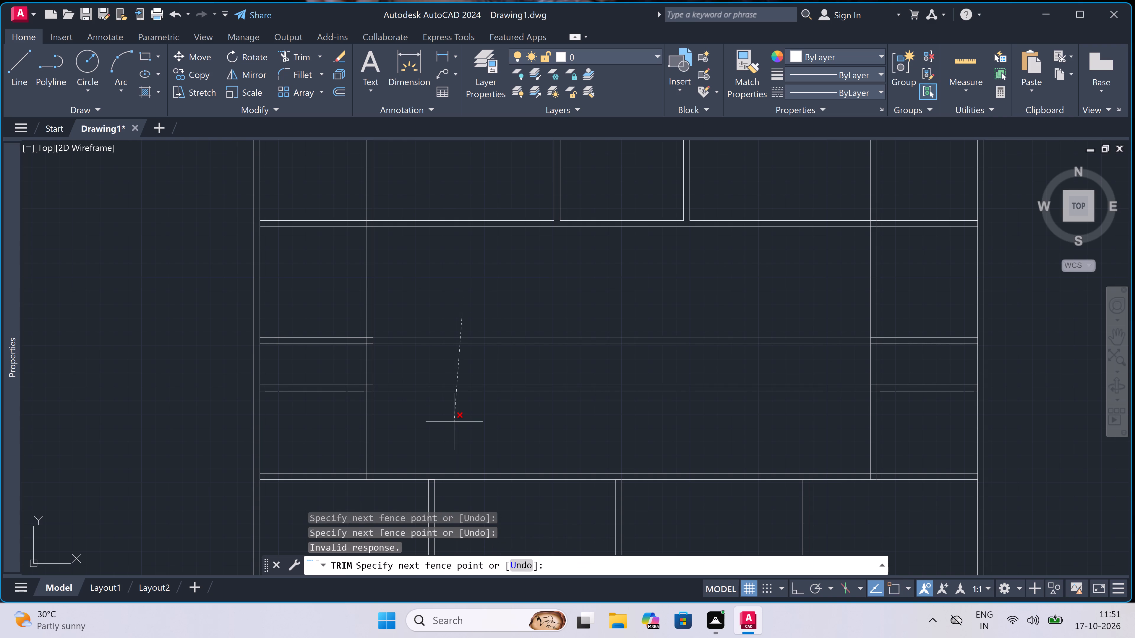
double_click(454, 422)
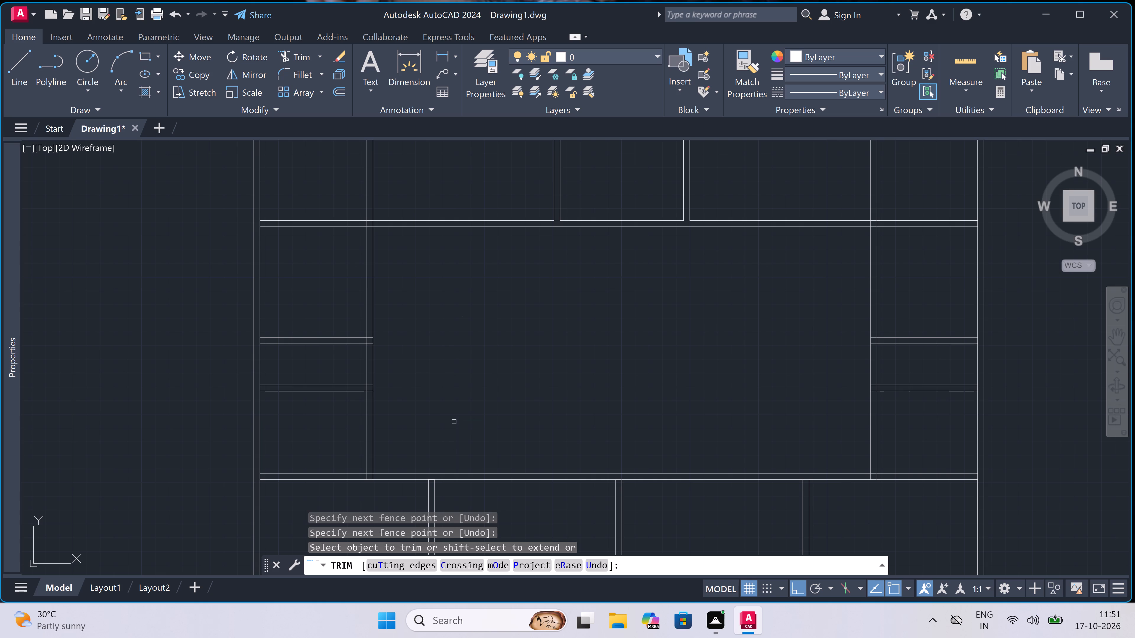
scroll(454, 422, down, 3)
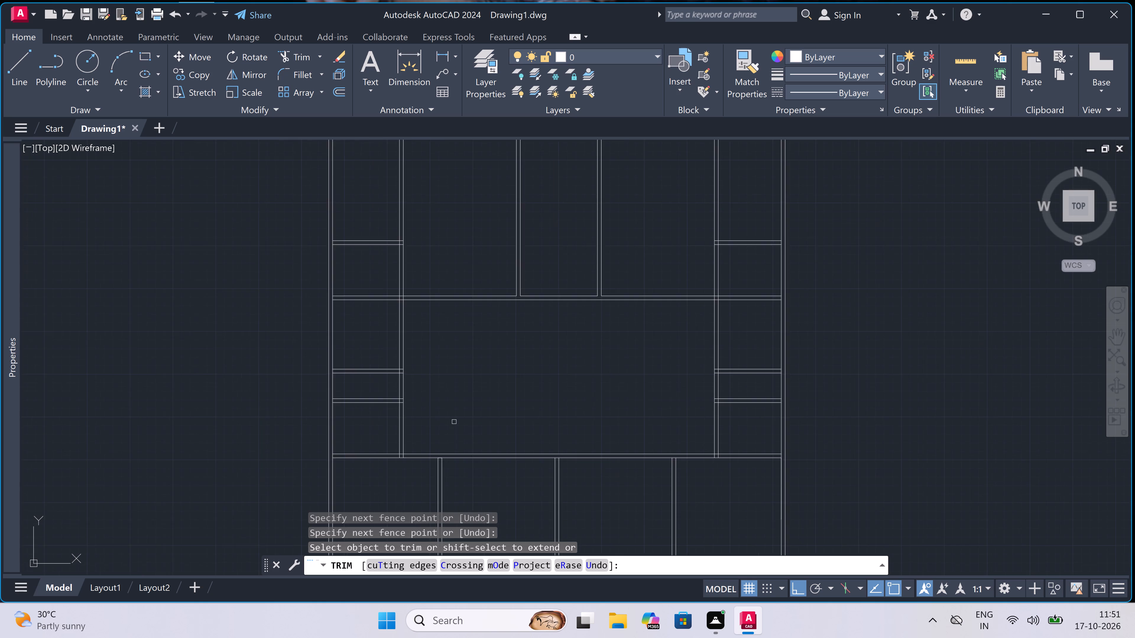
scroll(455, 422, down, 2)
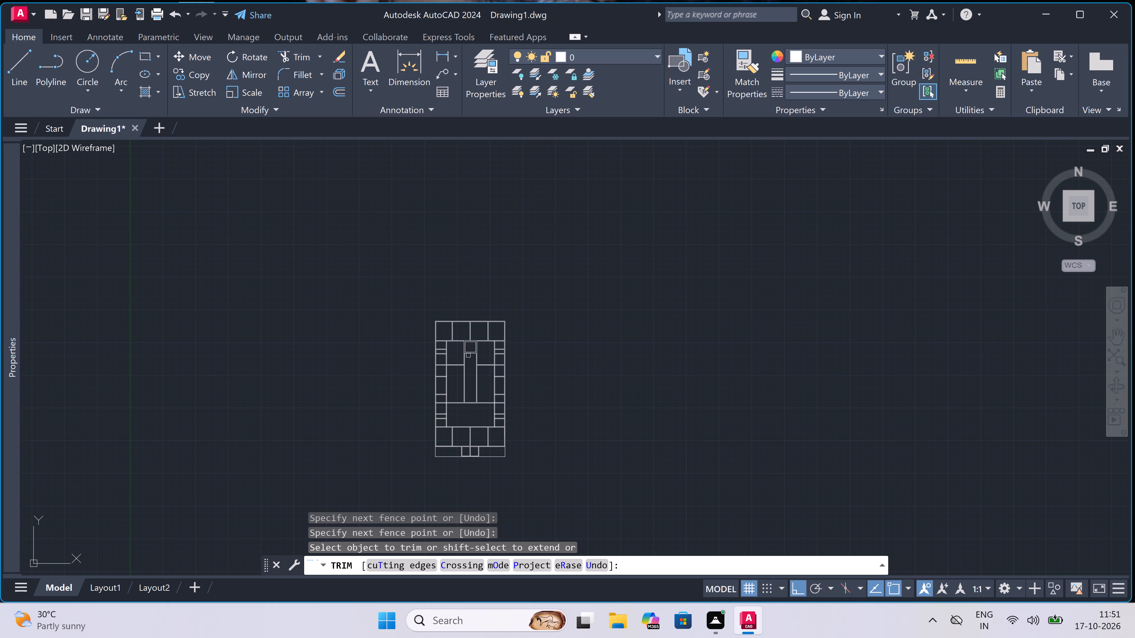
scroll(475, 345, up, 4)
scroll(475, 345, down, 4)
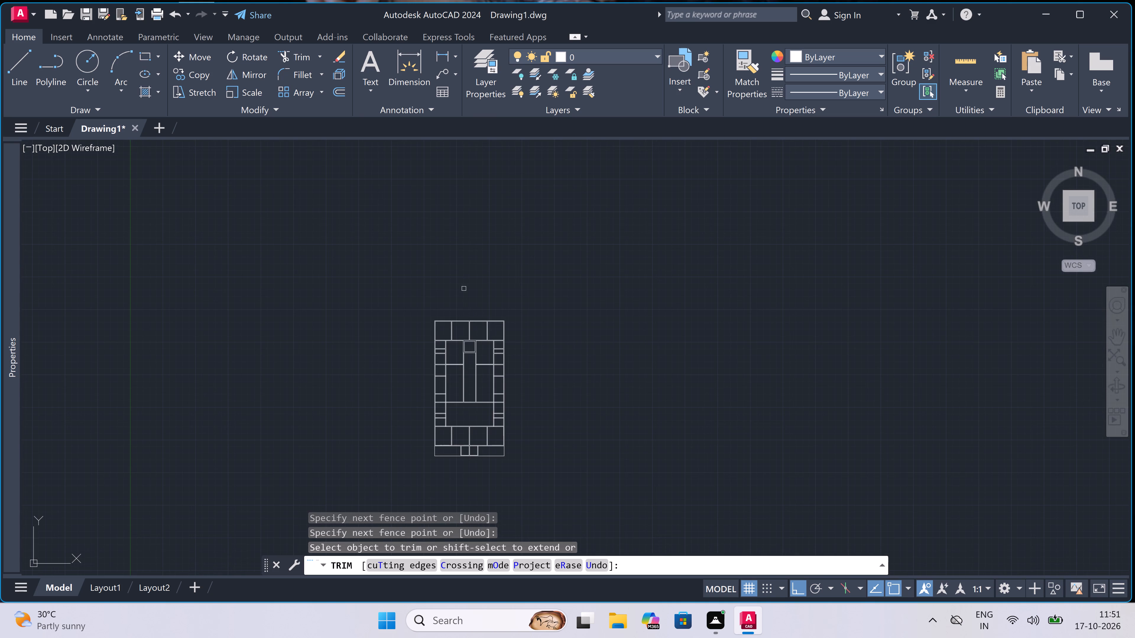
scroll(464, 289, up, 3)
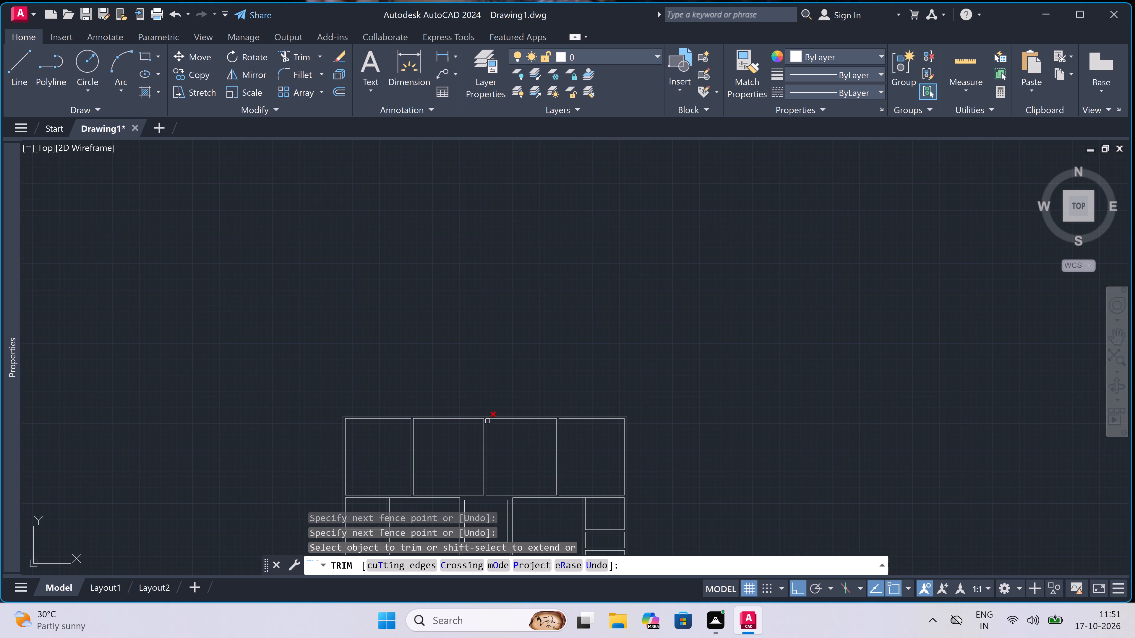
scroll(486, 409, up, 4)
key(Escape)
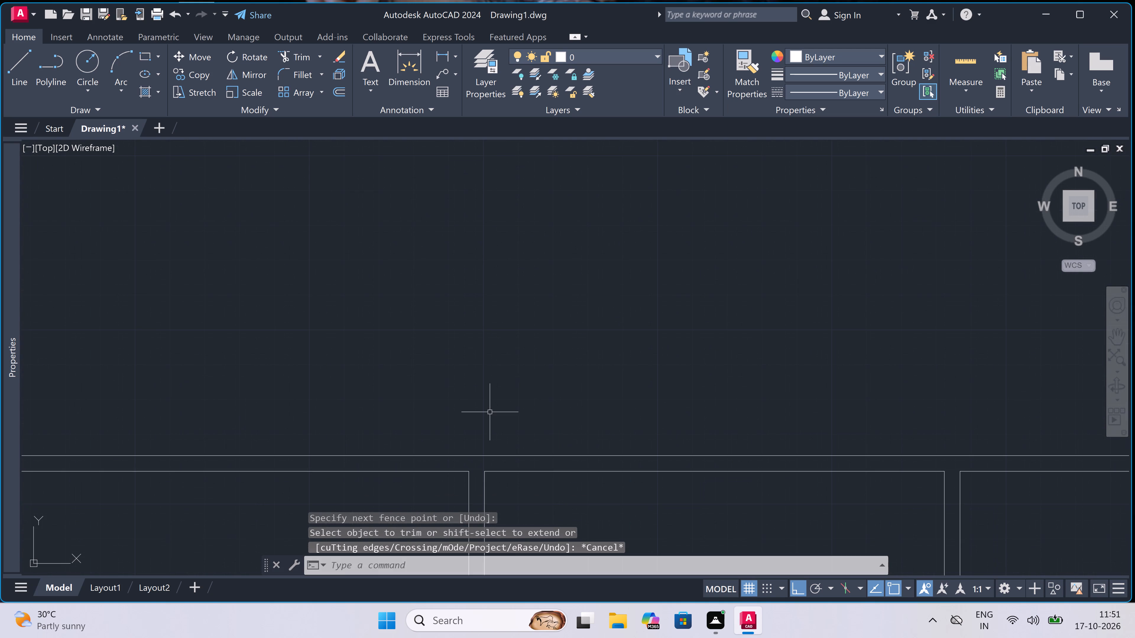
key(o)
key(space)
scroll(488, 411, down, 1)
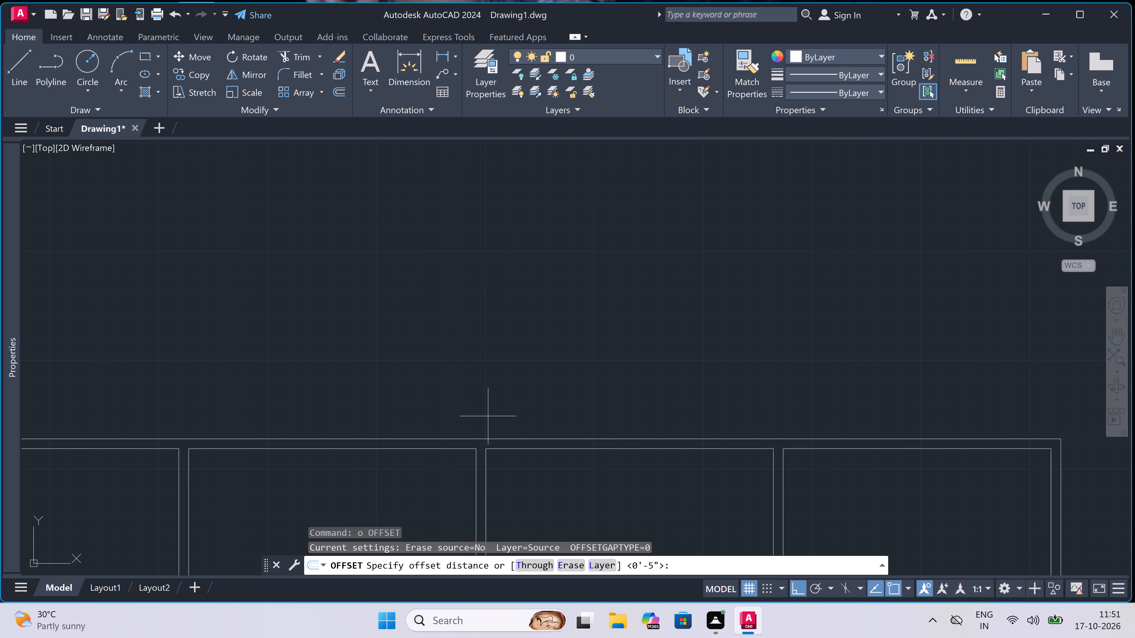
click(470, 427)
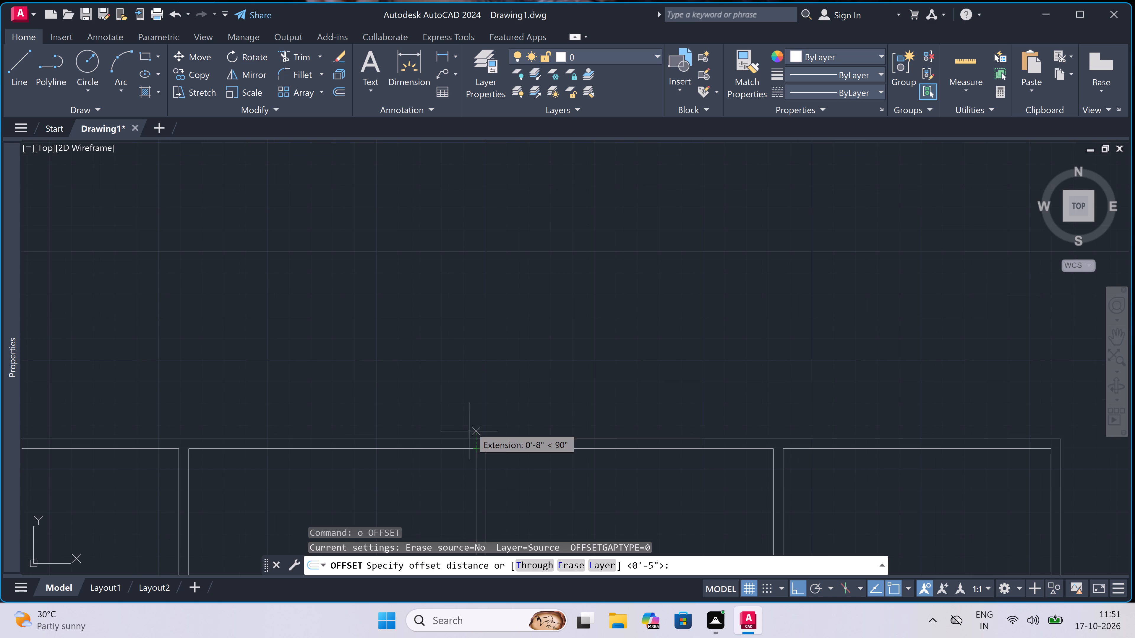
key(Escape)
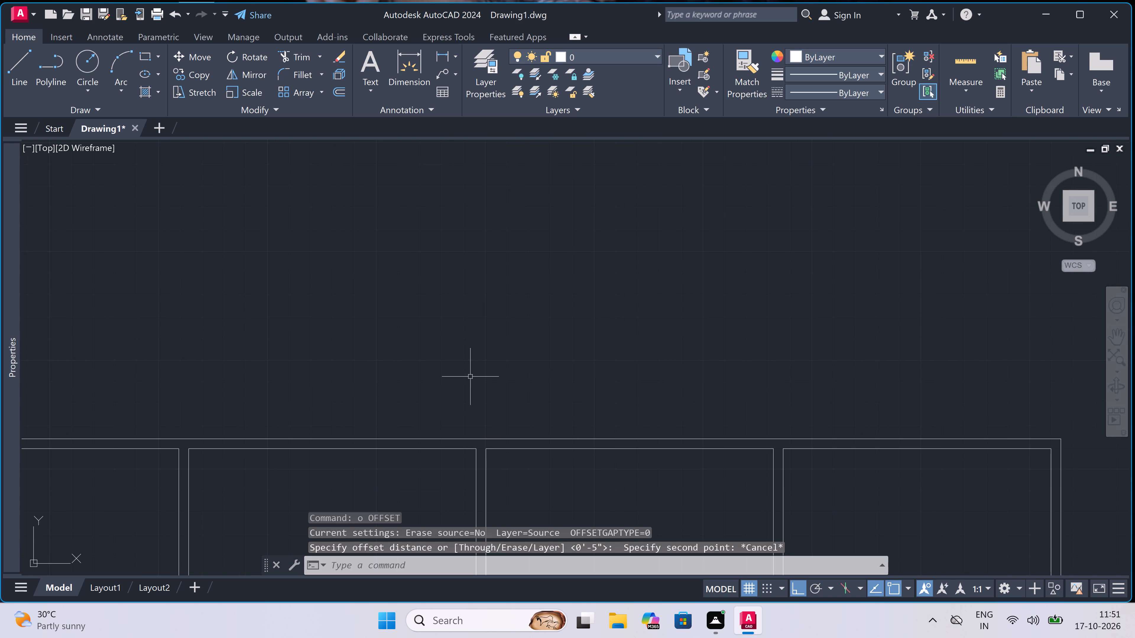
Offset the plan's top outer wall line 5' outward, above the top row of rooms.
key(space)
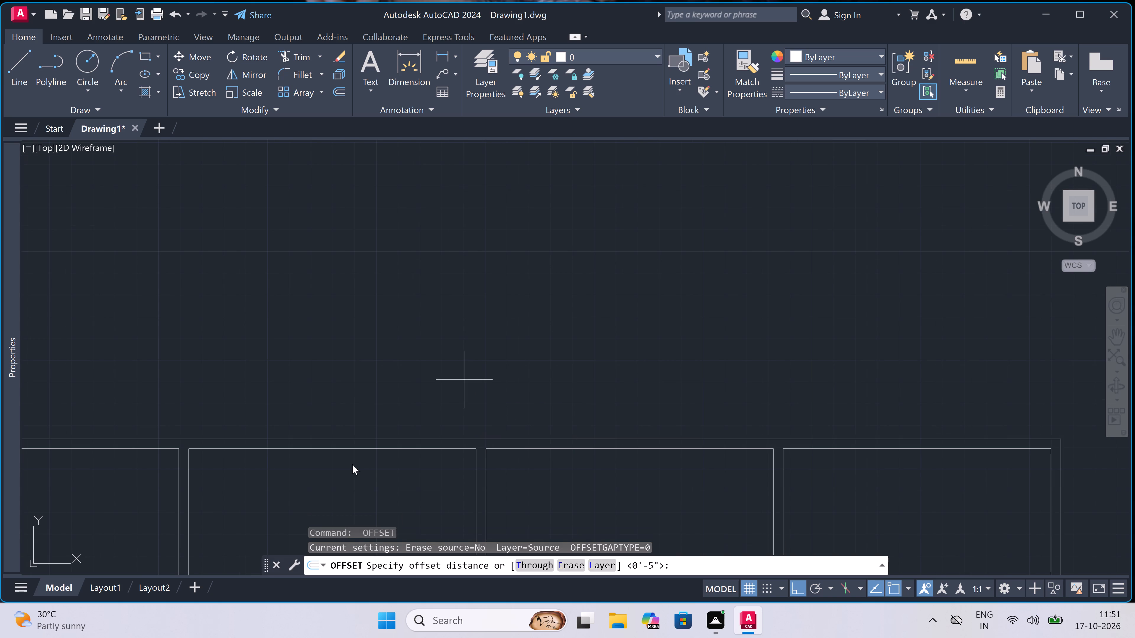
click(384, 433)
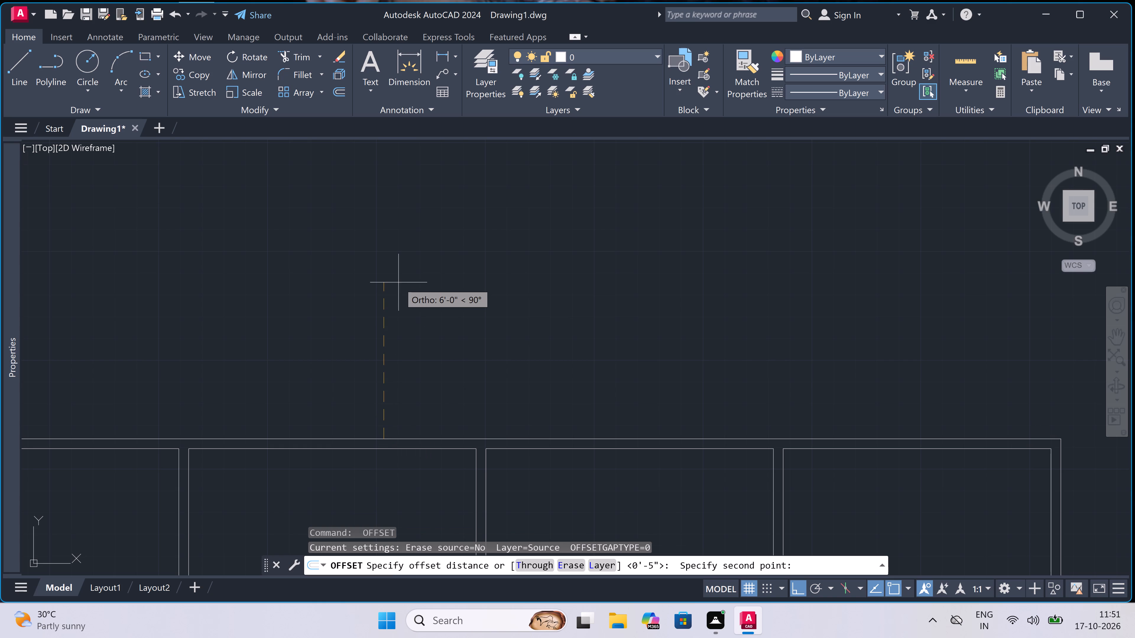
text(5')
key(space)
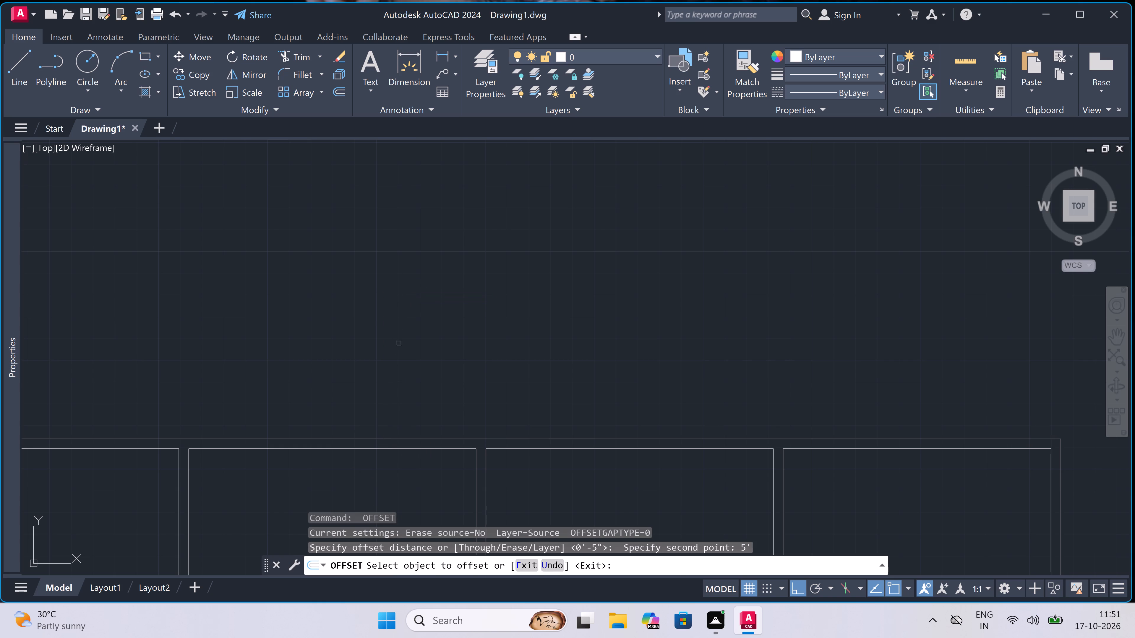
click(372, 440)
click(351, 335)
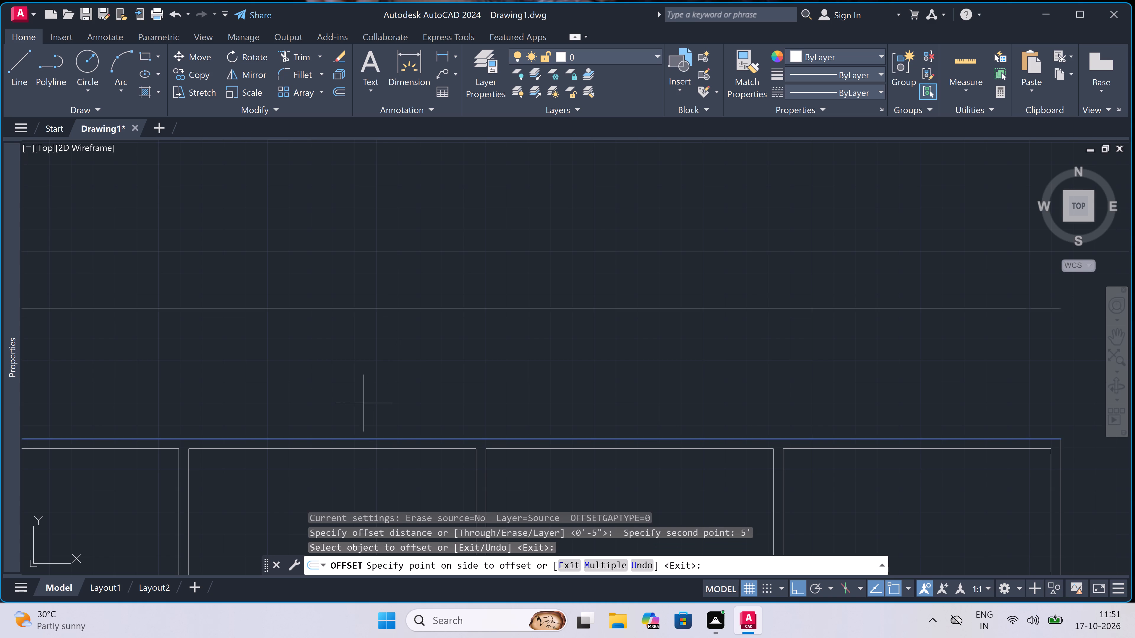
key(Escape)
Offset the new line above the top row by 4.5" upward to form a double-line wall.
key(space)
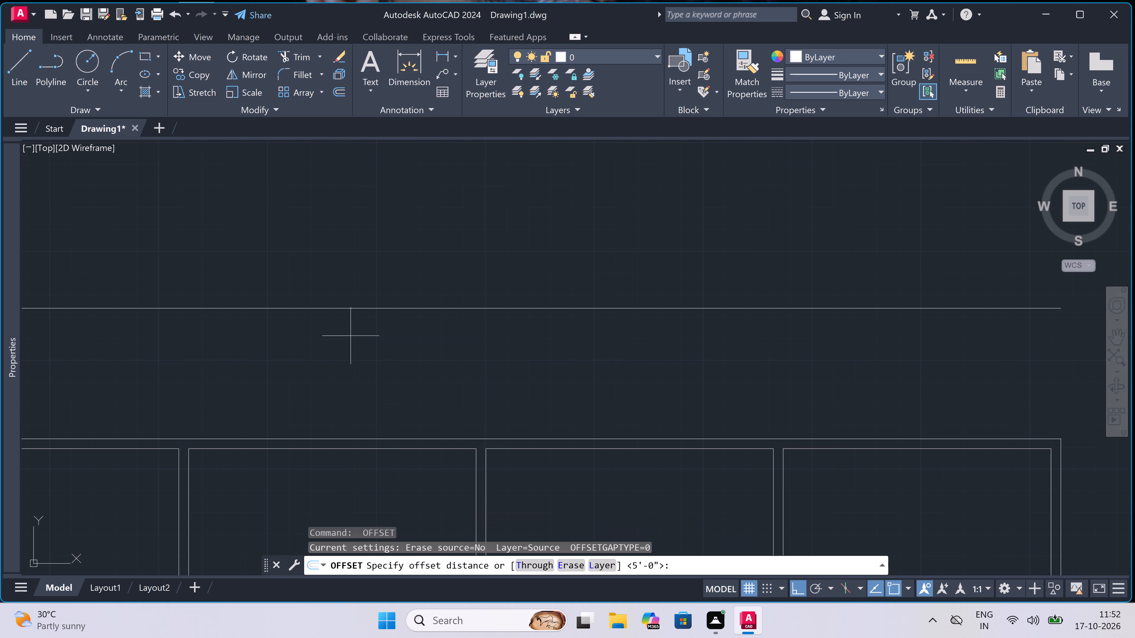
click(358, 307)
key(4)
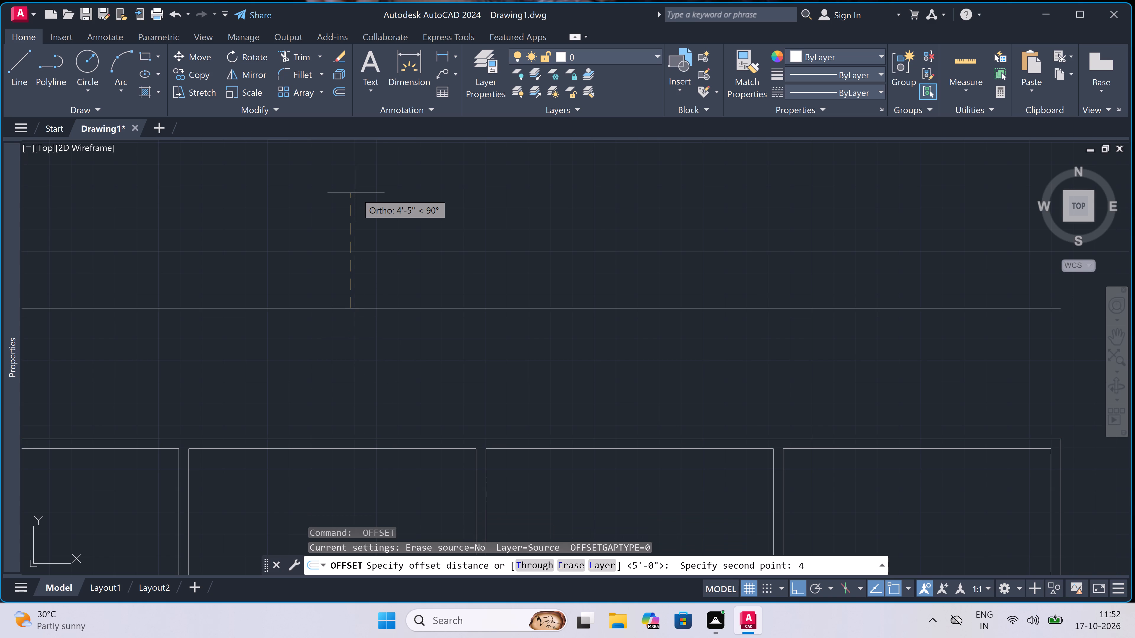
text(.5)
text(")
key(space)
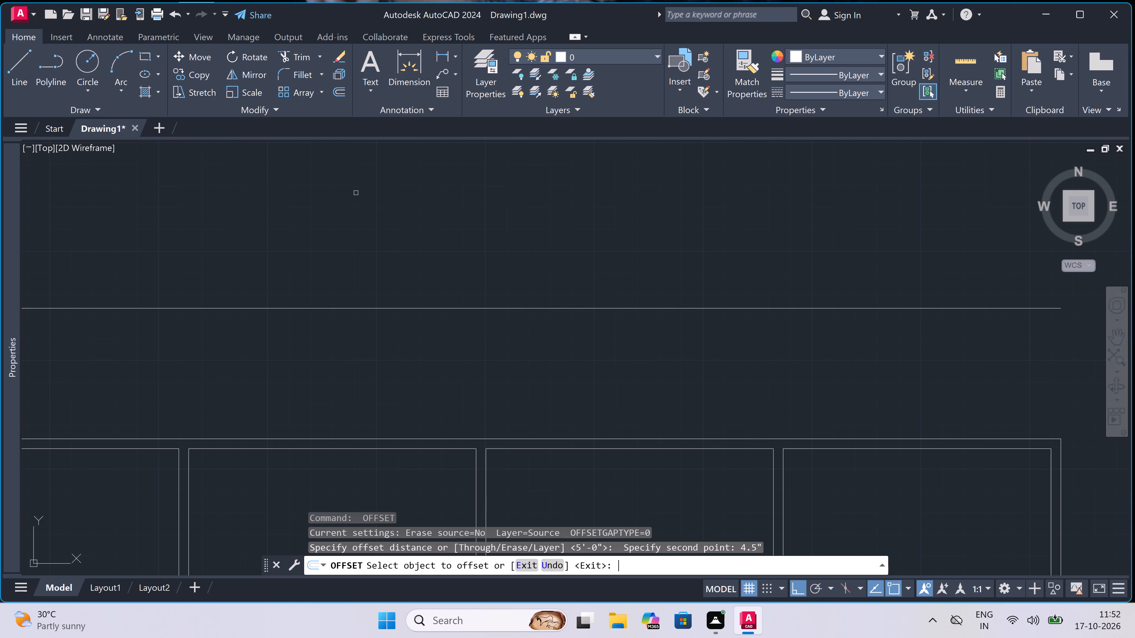
click(374, 308)
click(374, 287)
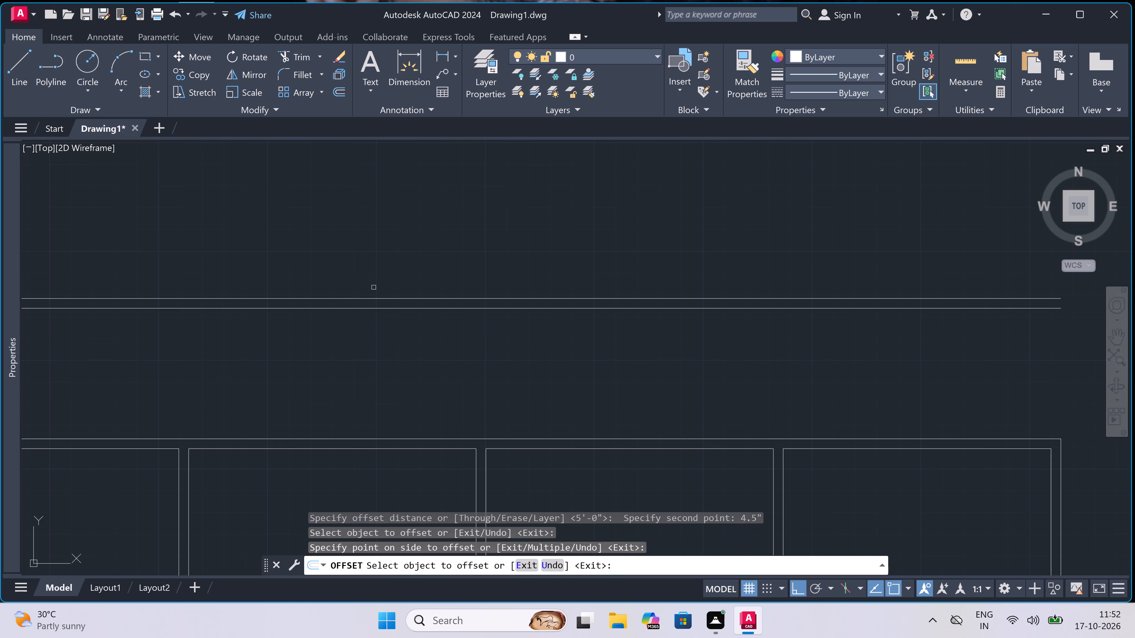
key(Escape)
Extend both lines of the top row's middle partition up to the lower line of the new top wall.
text(ex)
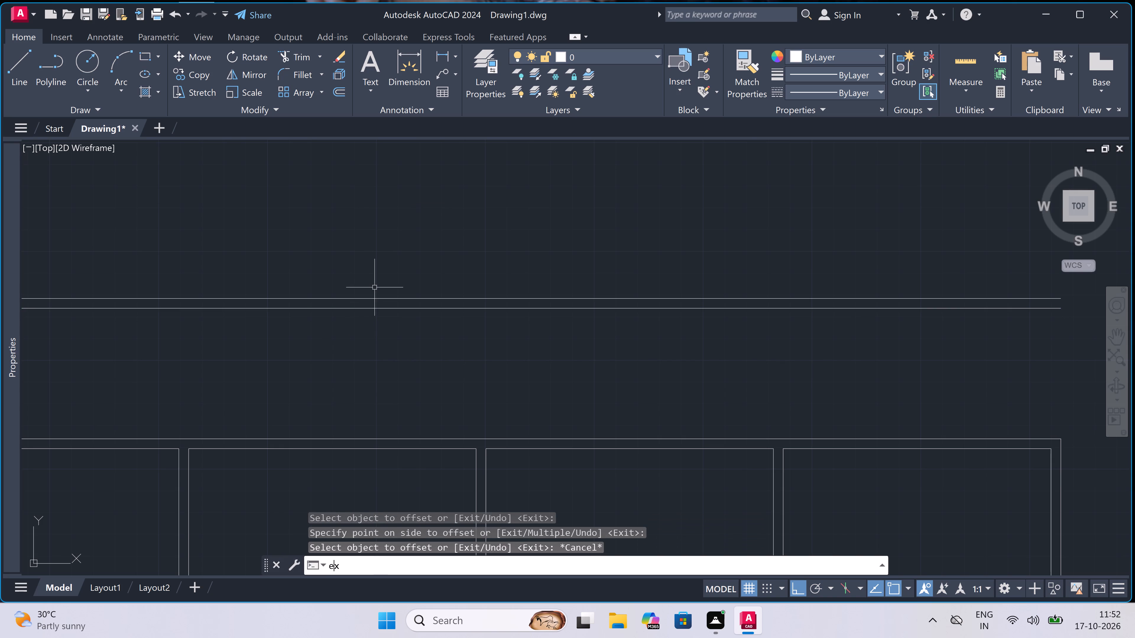
key(space)
scroll(370, 287, down, 2)
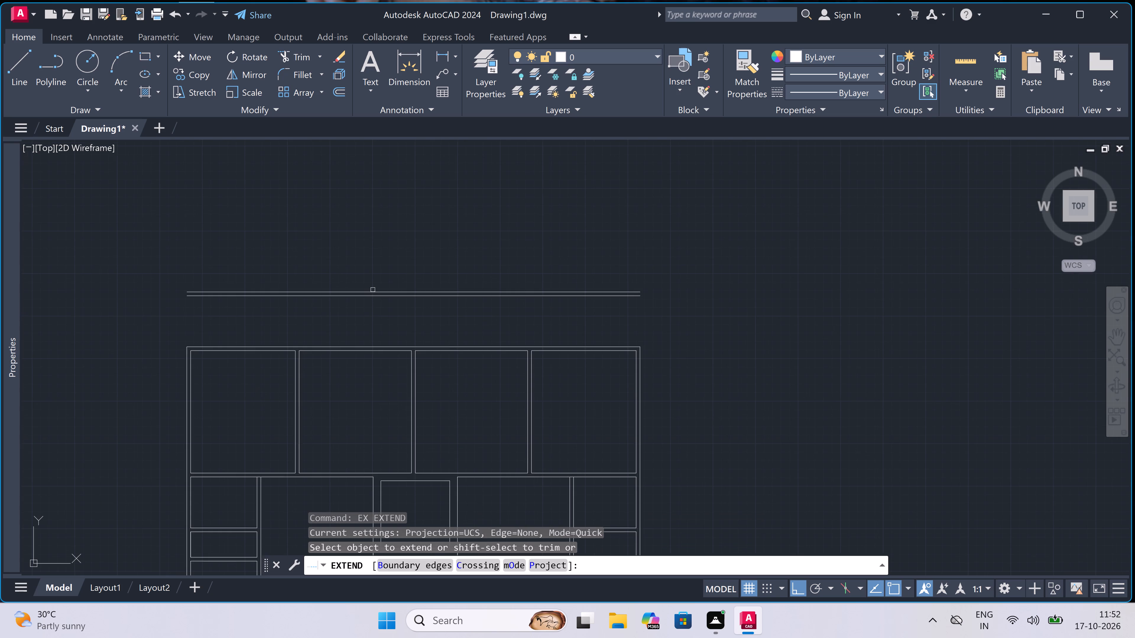
scroll(390, 322, up, 1)
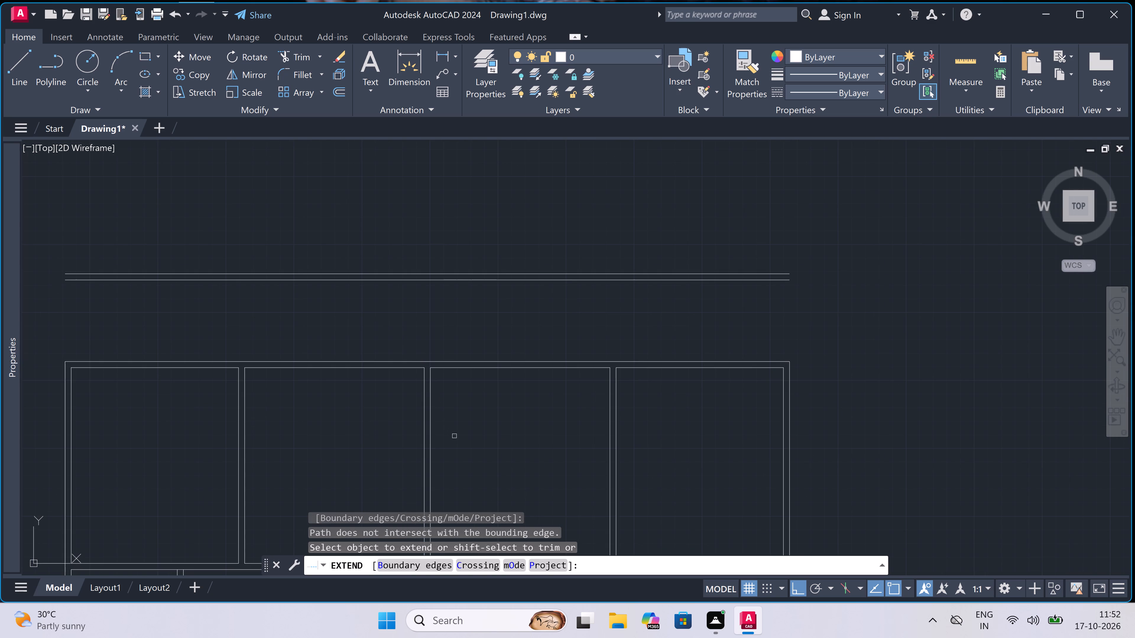
click(453, 422)
click(361, 411)
click(364, 396)
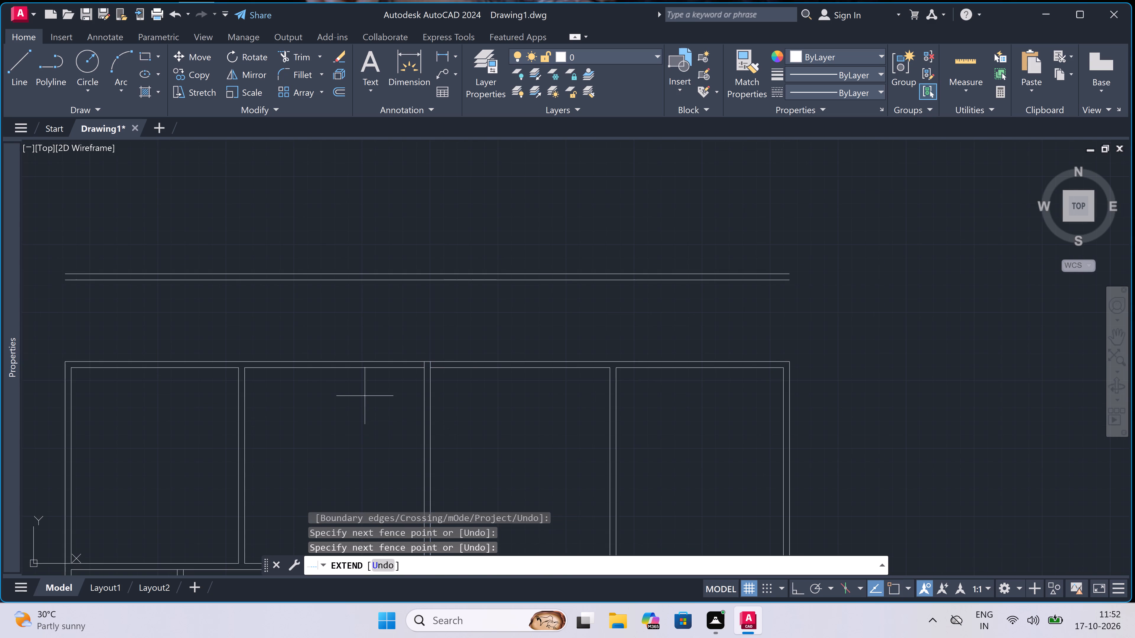
click(482, 384)
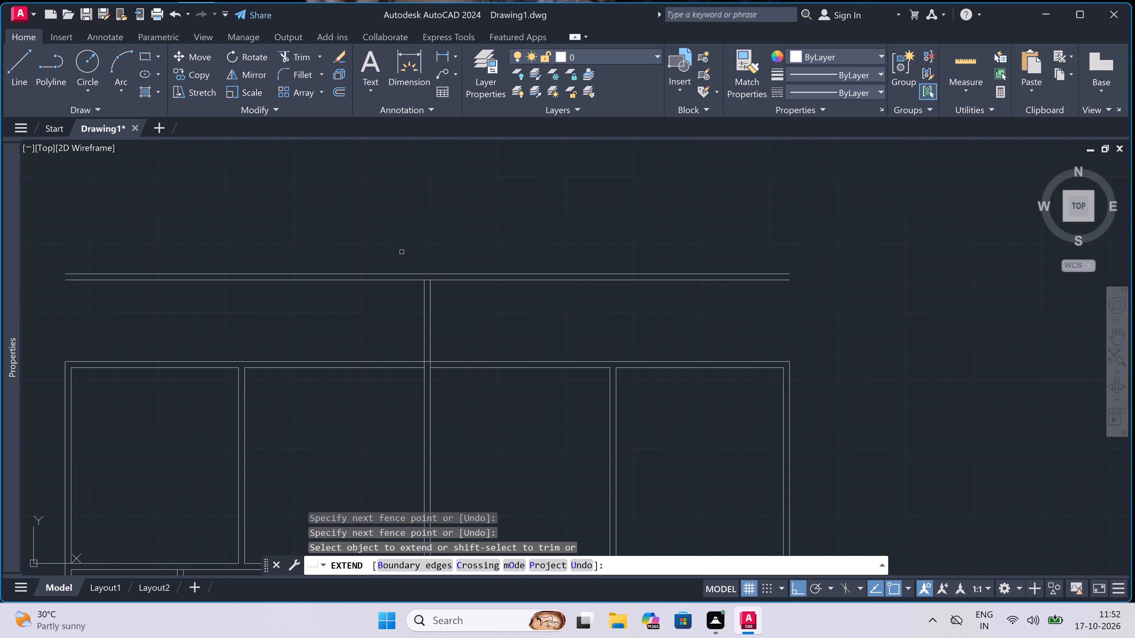
key(Escape)
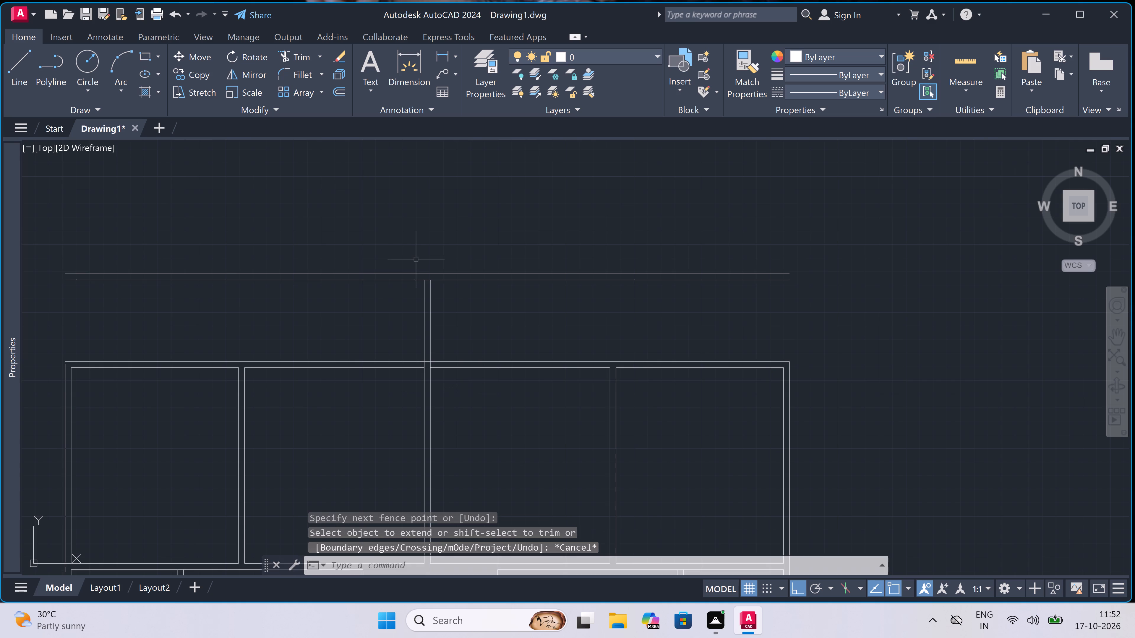
Draw a 4.5" thick partition across the new top strip, 5' to the right of the extended middle partition, between the two horizontal walls.
key(l)
key(space)
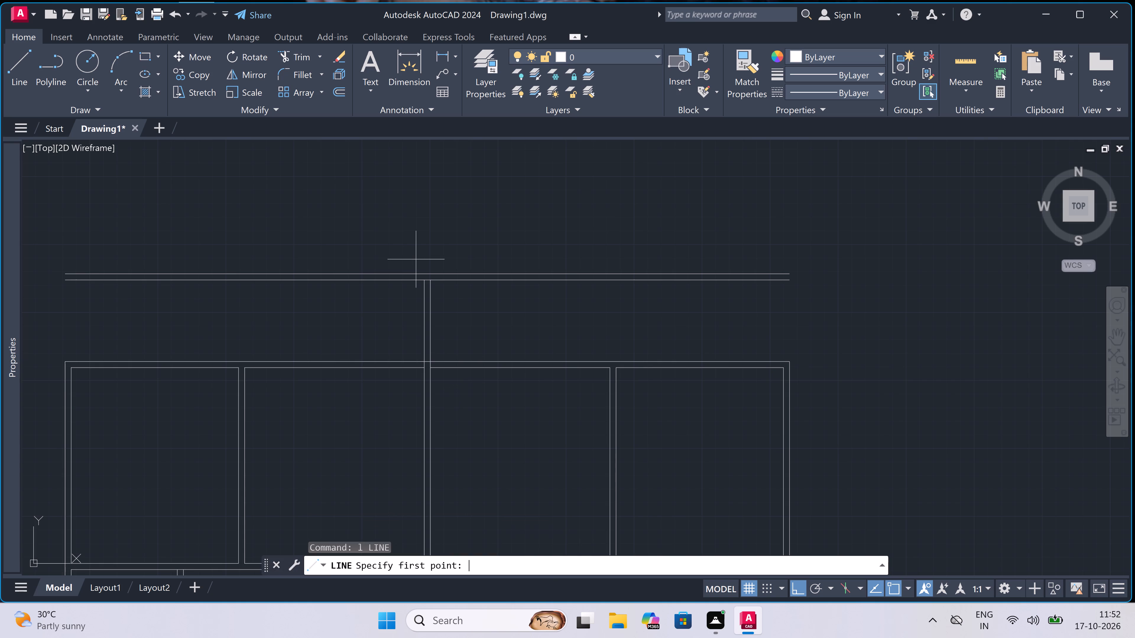
scroll(441, 282, up, 2)
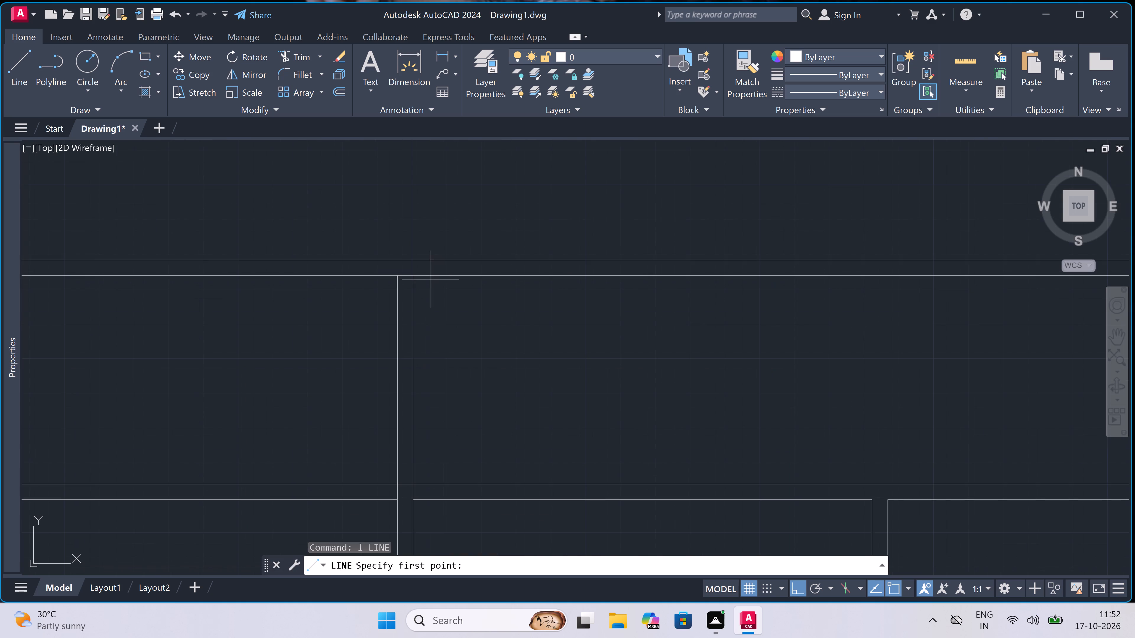
click(413, 279)
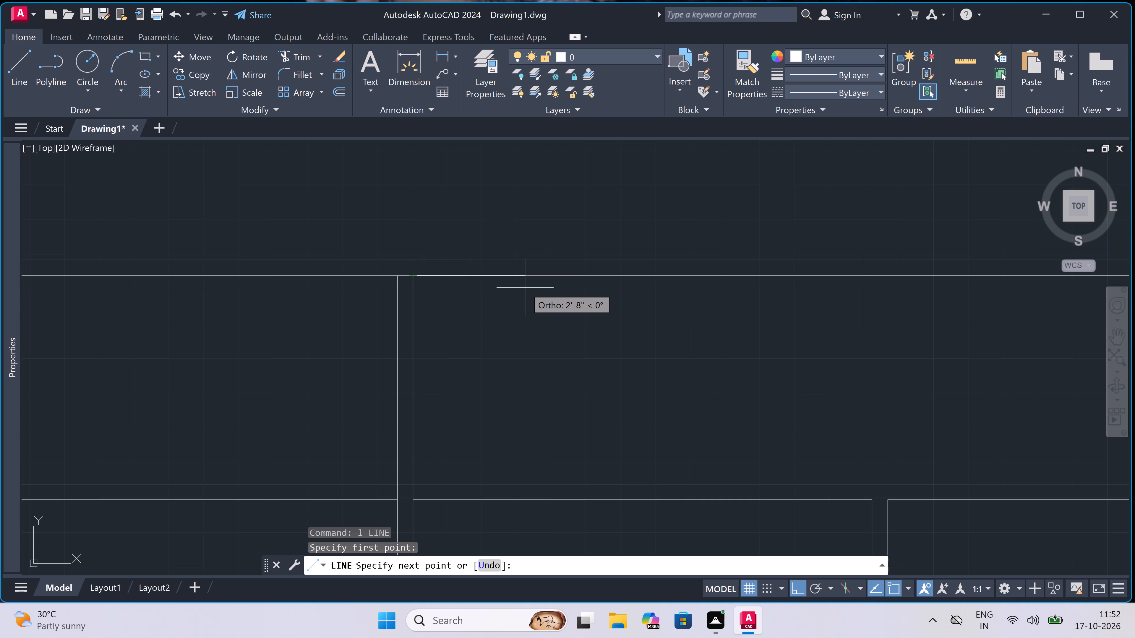
text(5')
key(space)
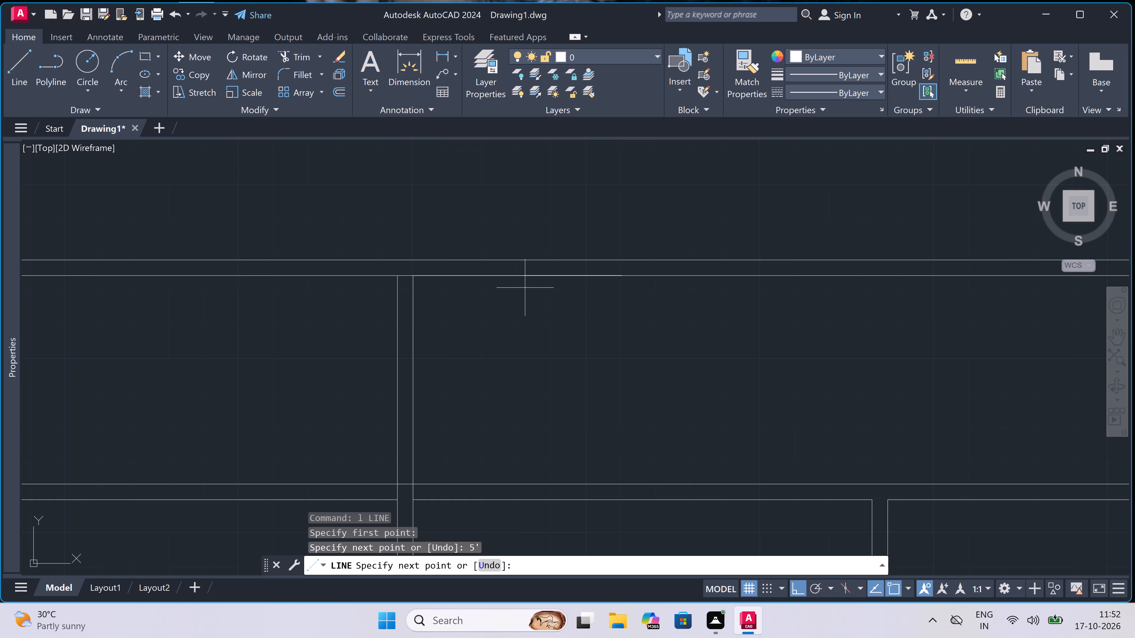
click(621, 482)
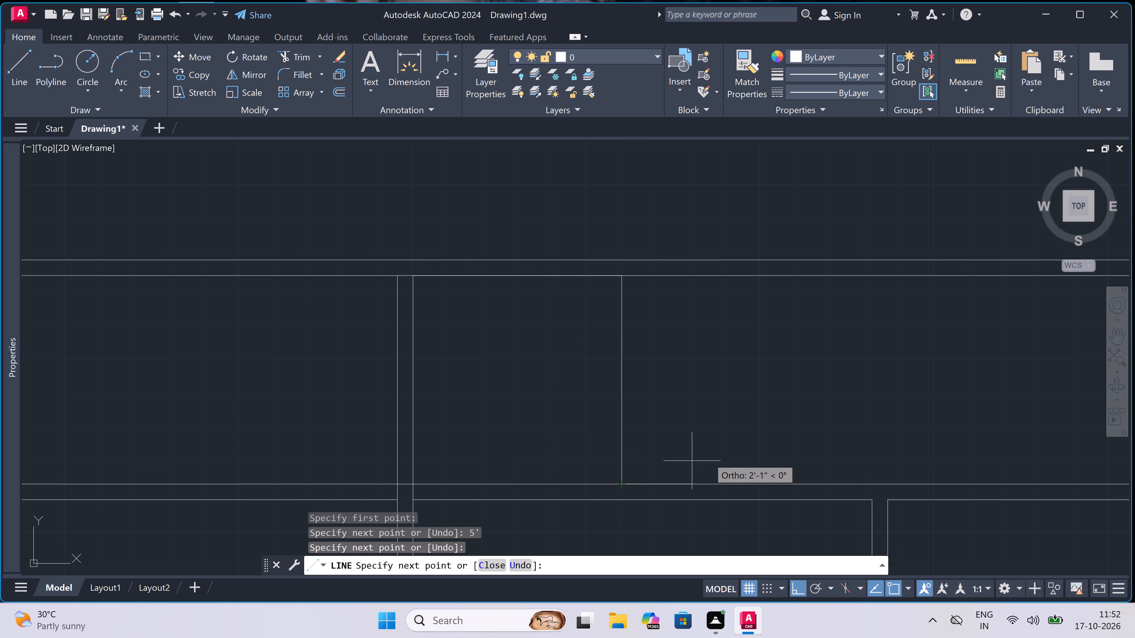
key(4)
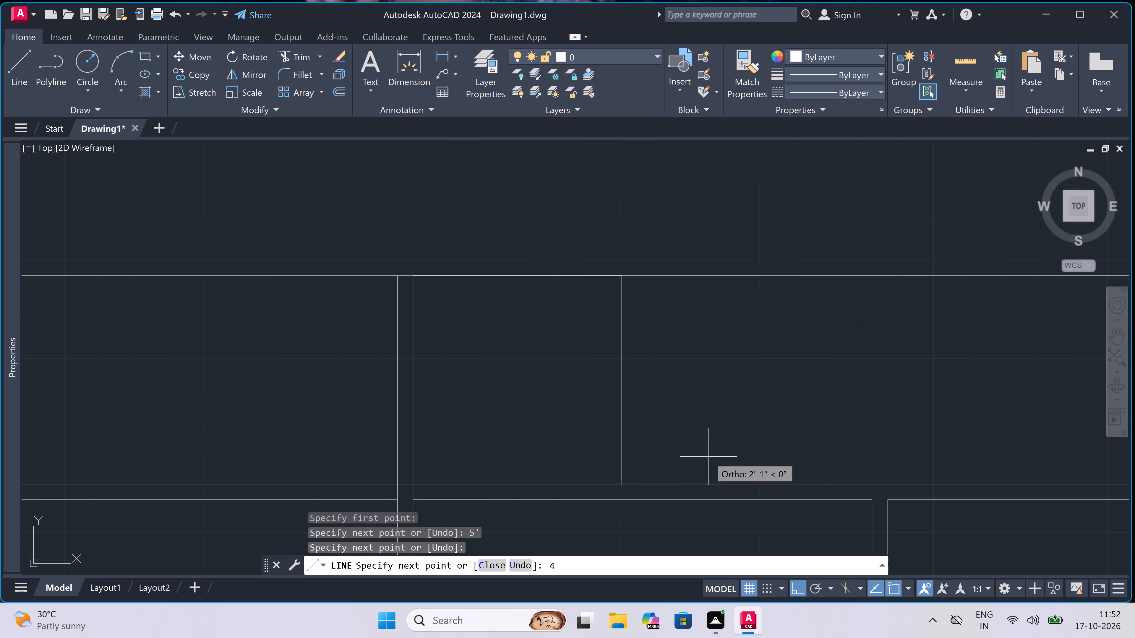
text(.5)
key(shift+quotedbl)
key(space)
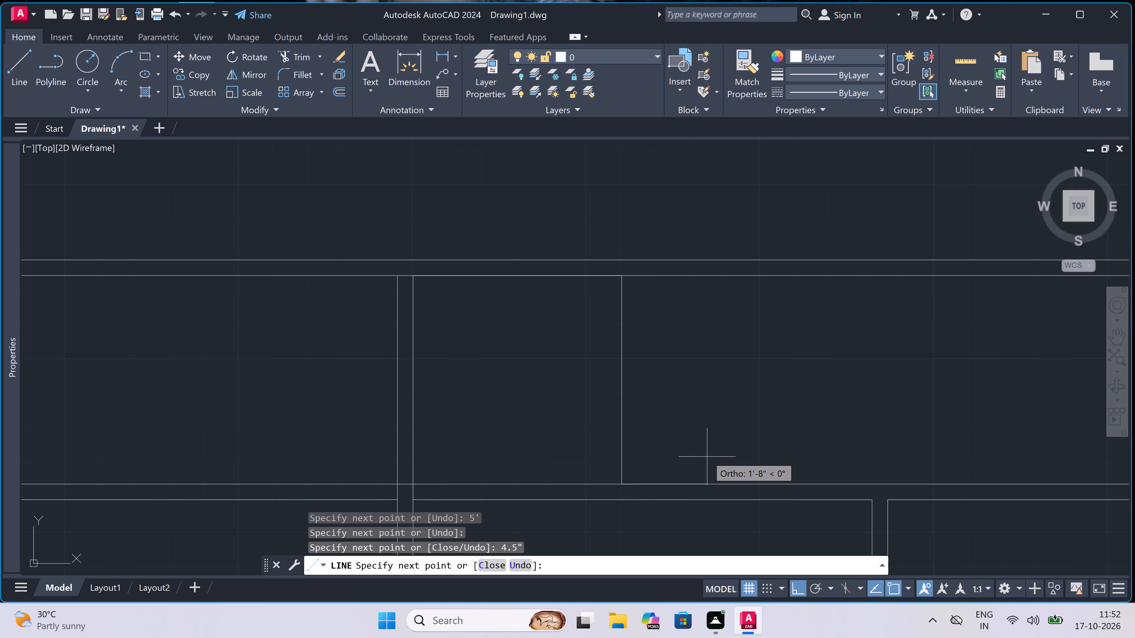
click(638, 275)
key(Escape)
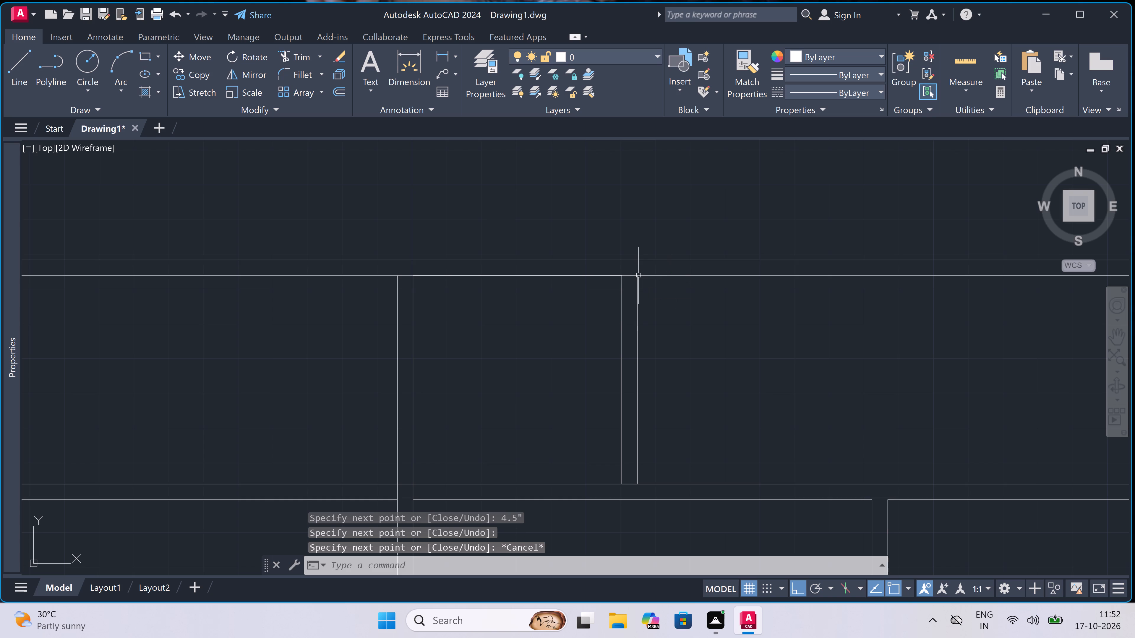
Draw a 4.4" thick partition across the top strip, 5' to the left of the extended middle partition, between the two horizontal walls.
text(l)
key(space)
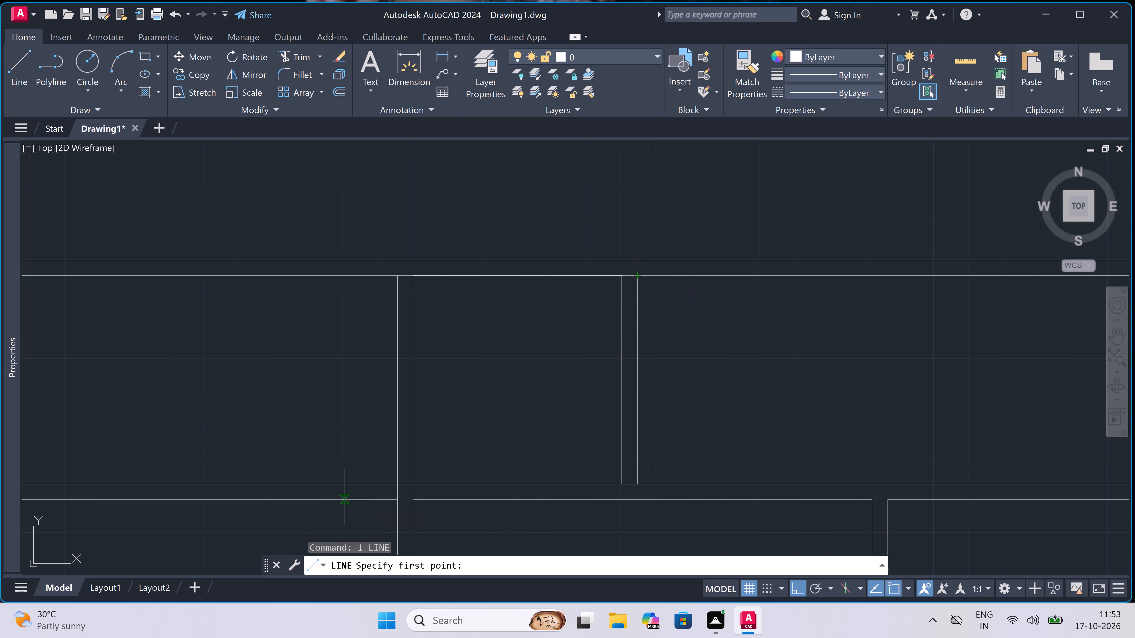
click(396, 481)
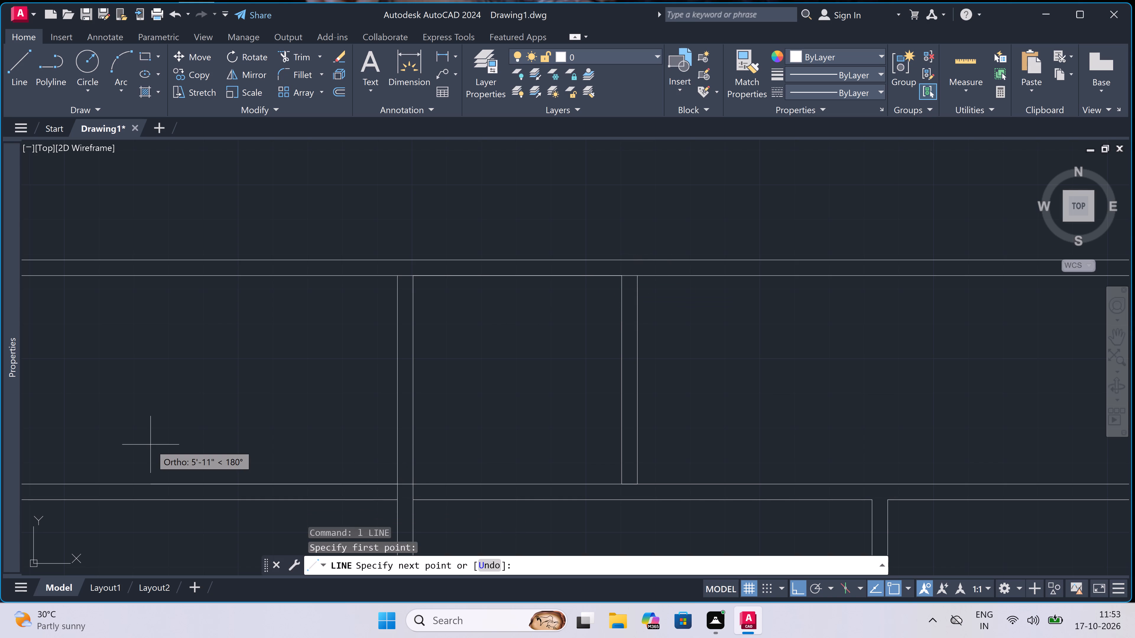
text(5')
key(space)
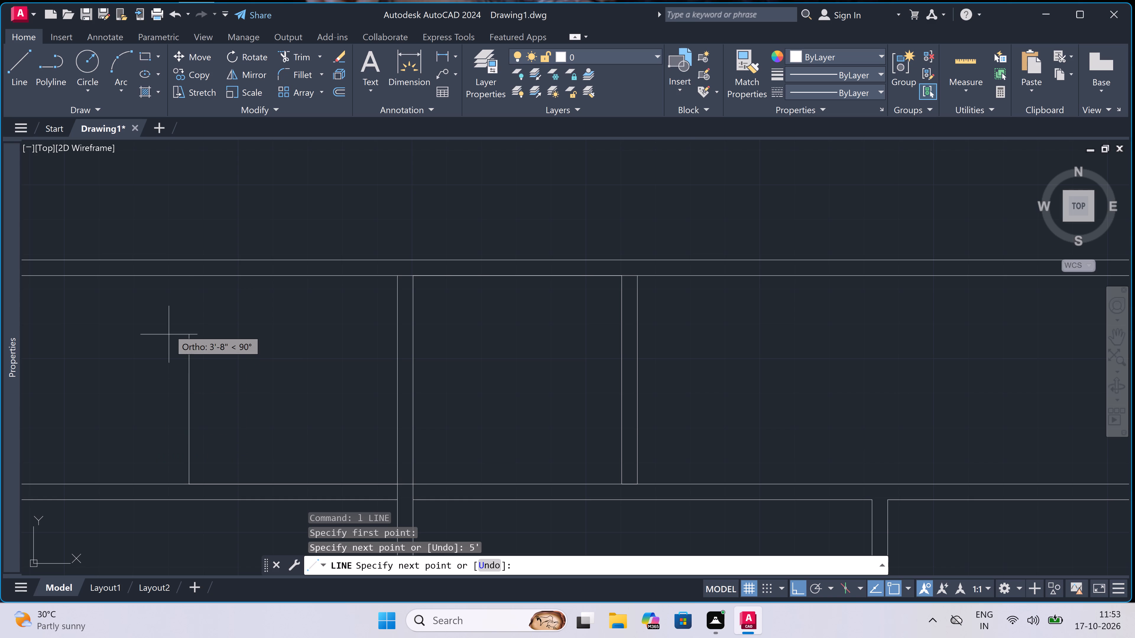
click(189, 281)
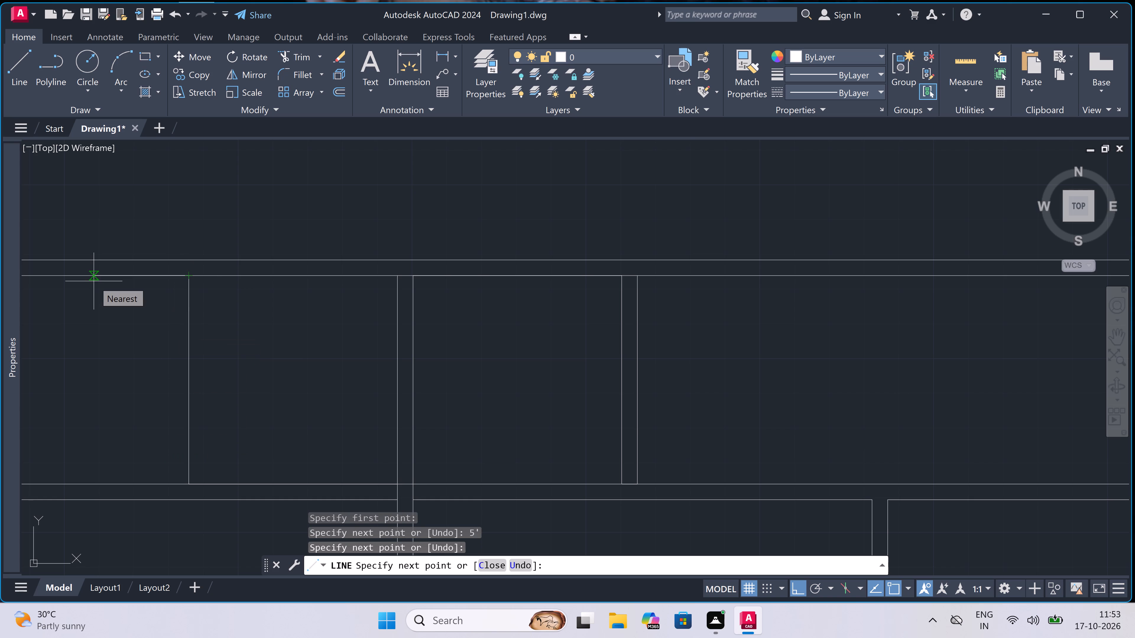
key(4)
text(.4)
text(")
key(space)
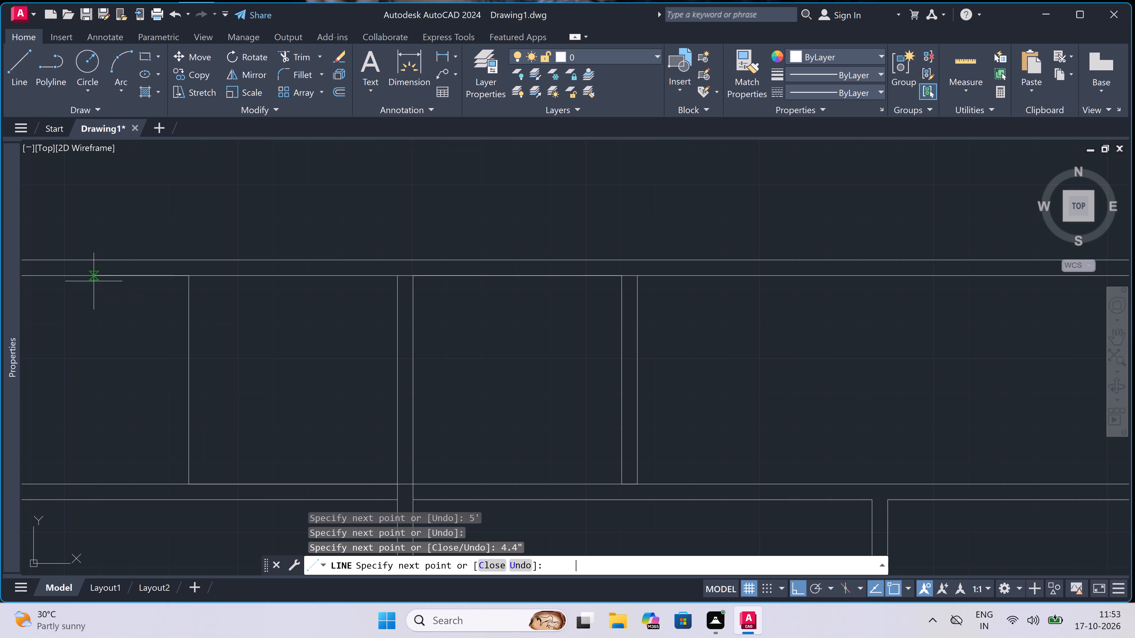
scroll(94, 281, down, 1)
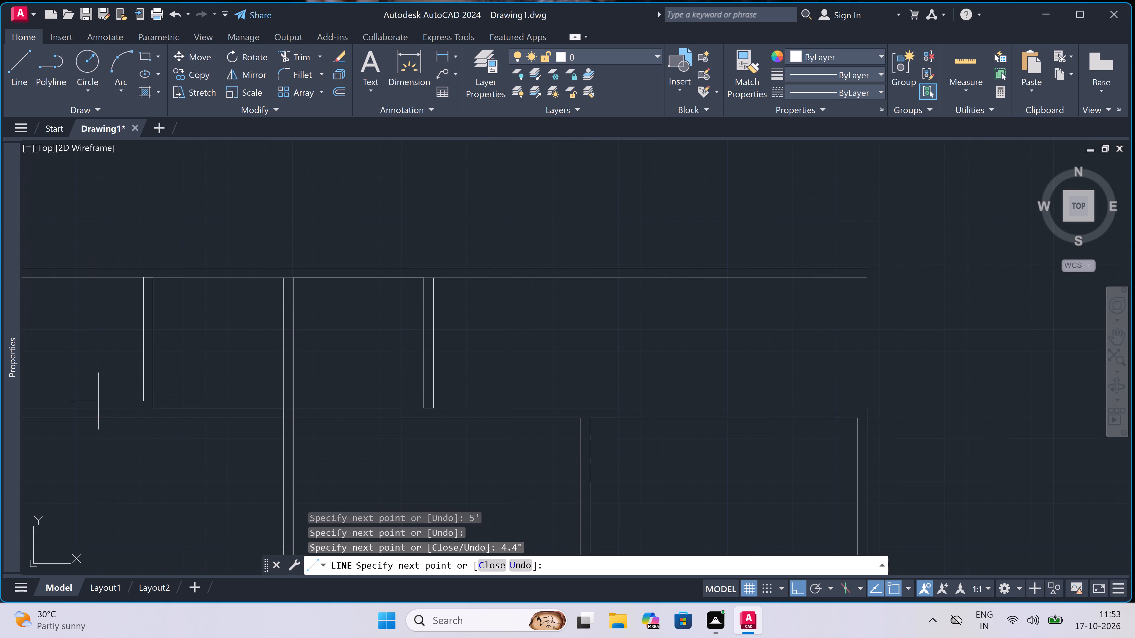
scroll(100, 411, up, 2)
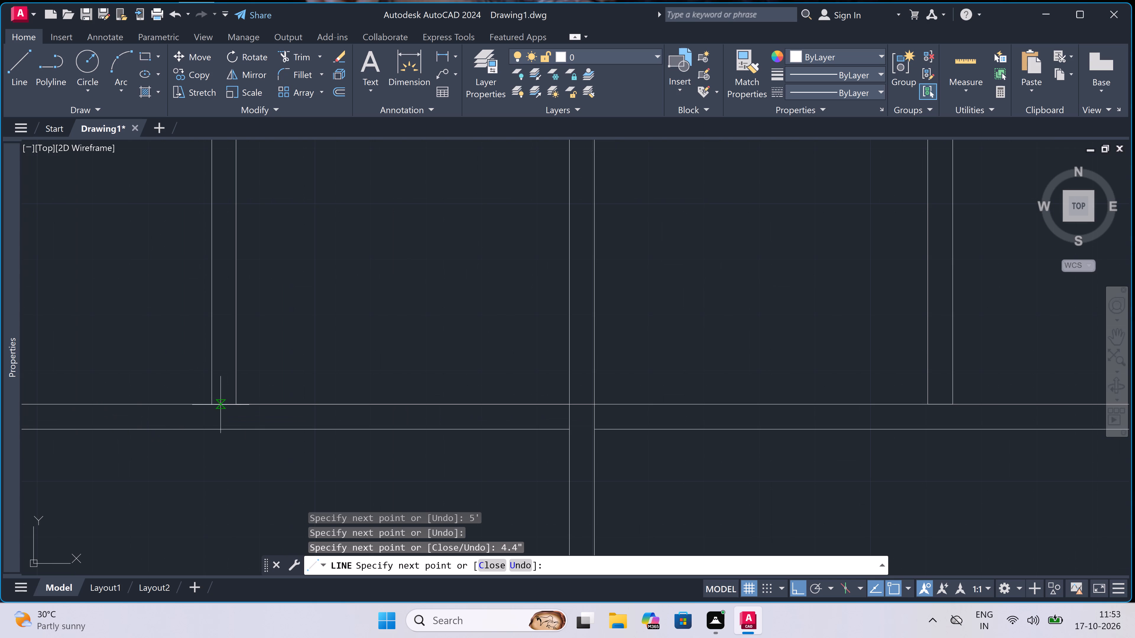
click(212, 401)
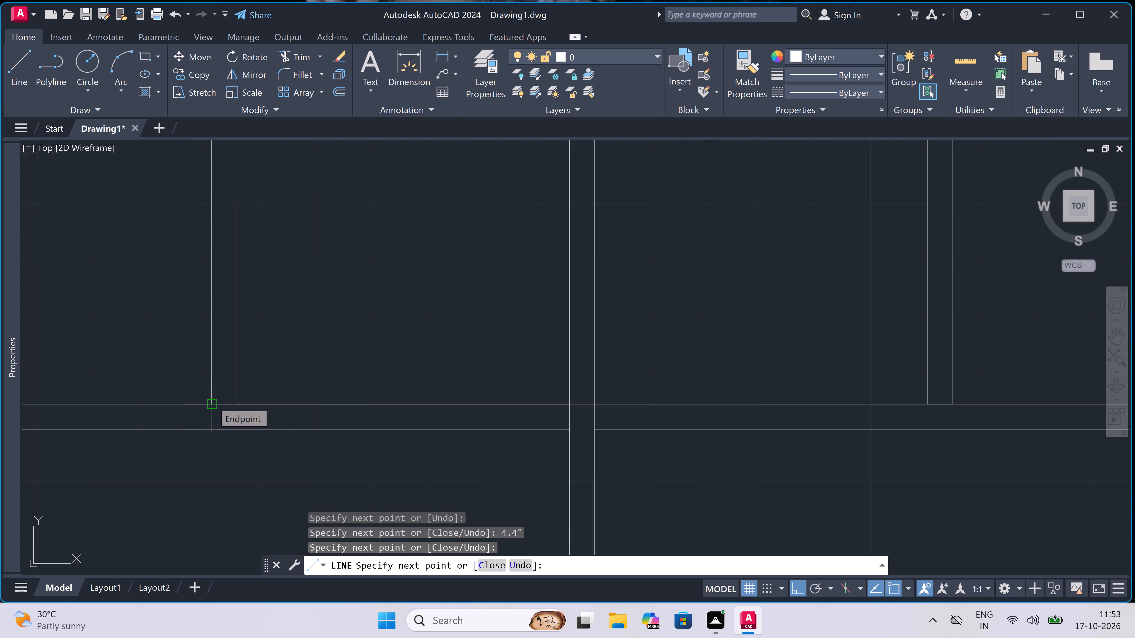
key(Escape)
Trim the middle partition's lines inside the strip's lower wall, and trim that wall's upper line between the faces of both side partitions.
scroll(306, 435, down, 2)
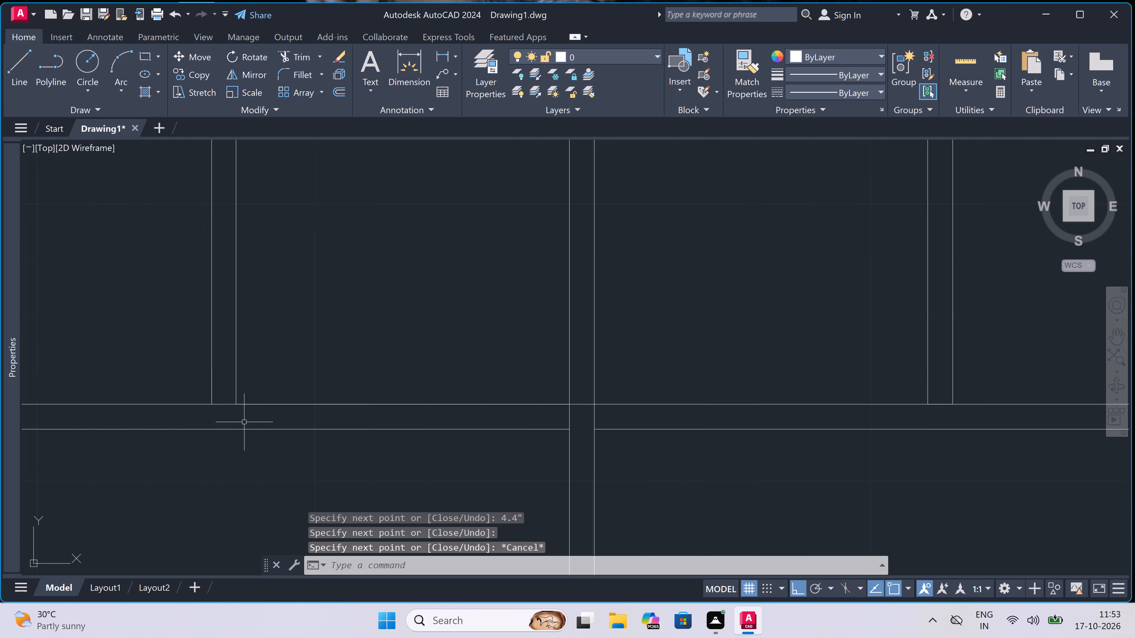
text(tr)
key(space)
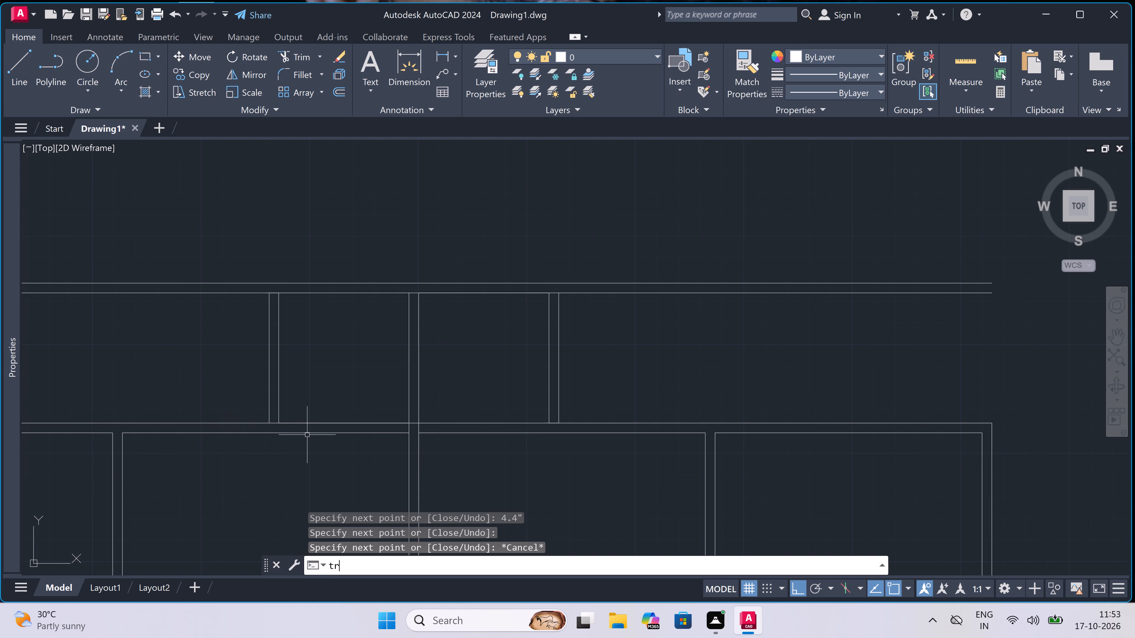
scroll(298, 429, up, 1)
click(307, 423)
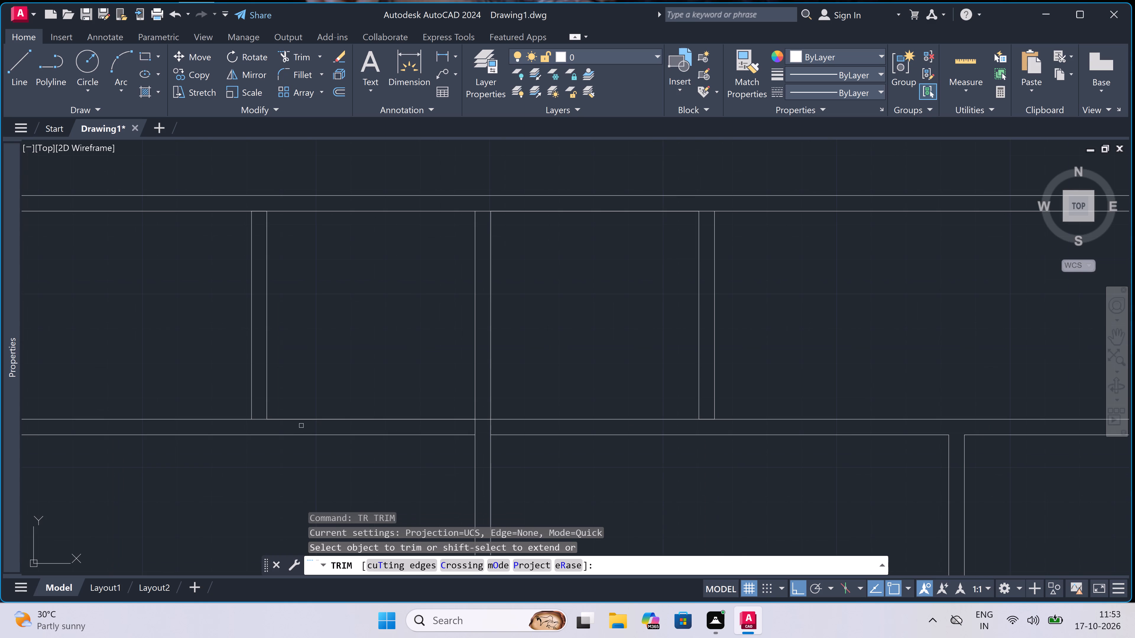
click(622, 425)
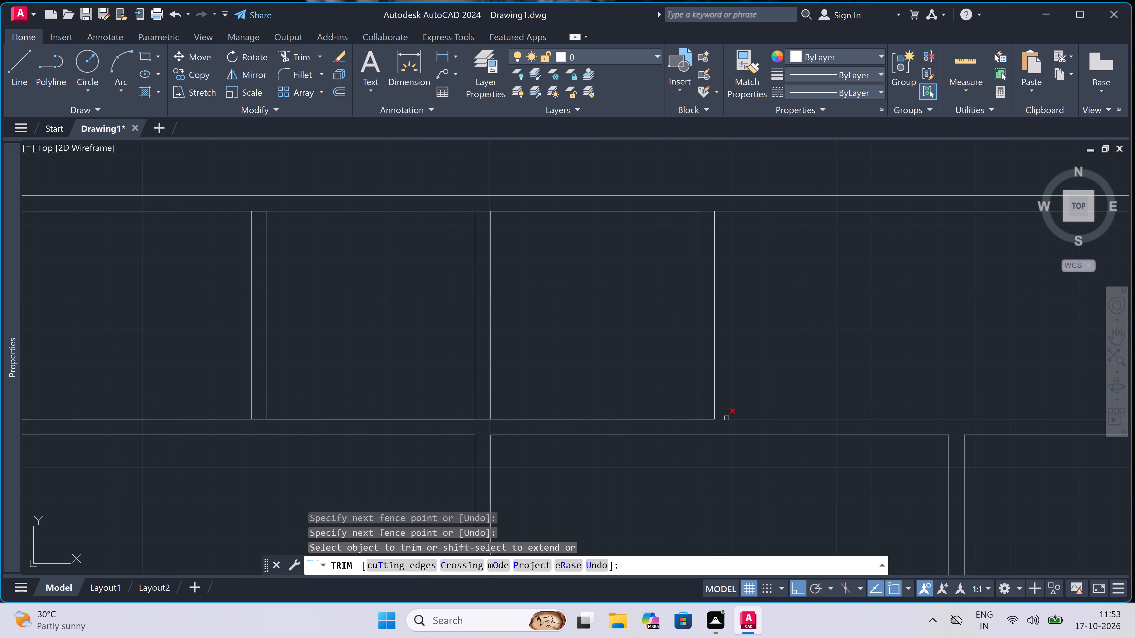
click(711, 427)
click(713, 395)
click(264, 424)
click(258, 404)
key(Escape)
Extend the outer face lines of the two side partitions up to the top wall's upper line.
text(ex)
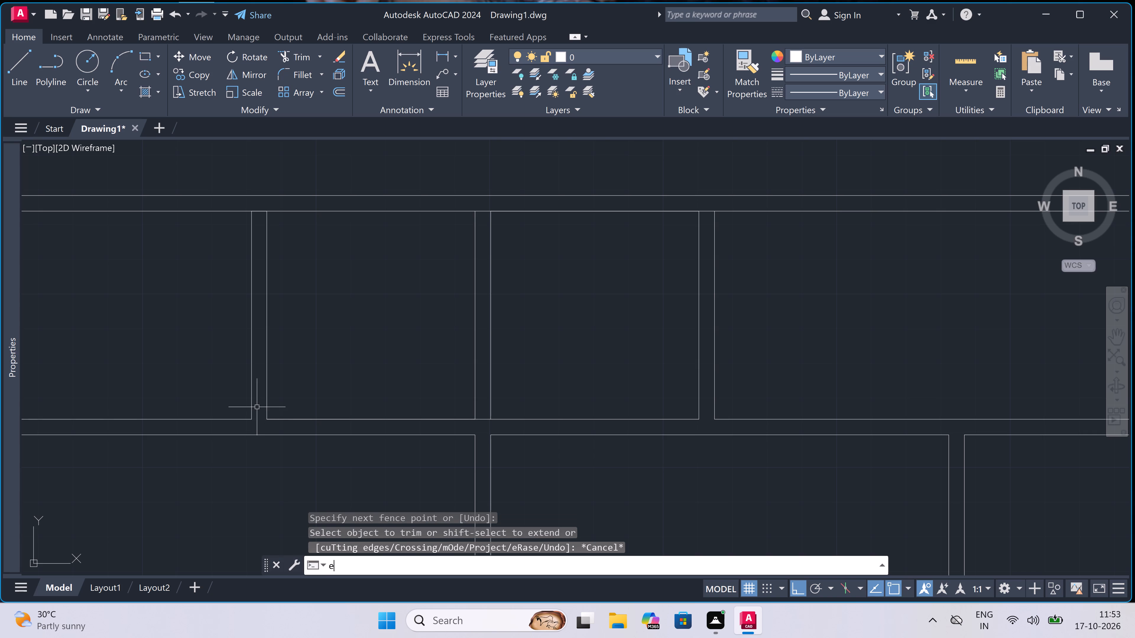
key(space)
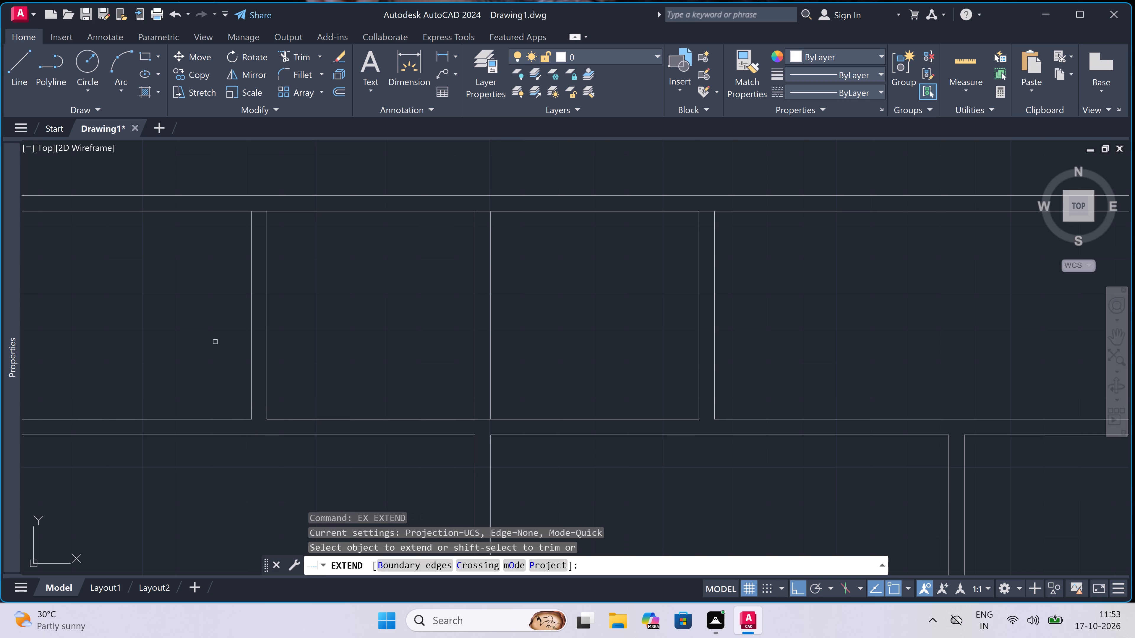
click(226, 304)
click(258, 246)
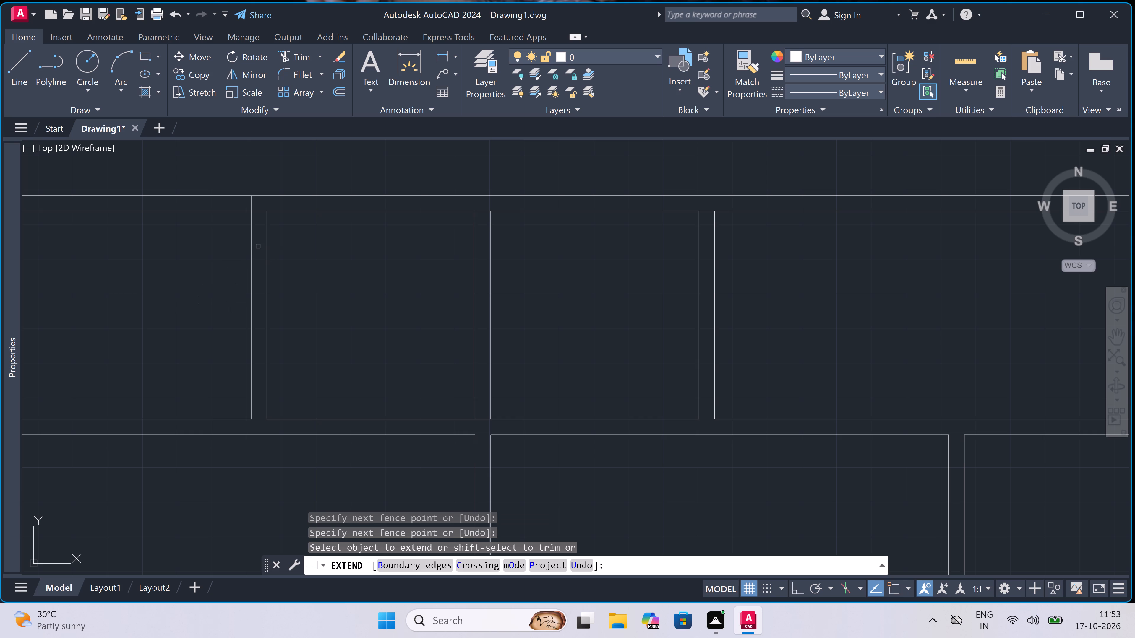
click(735, 251)
click(710, 244)
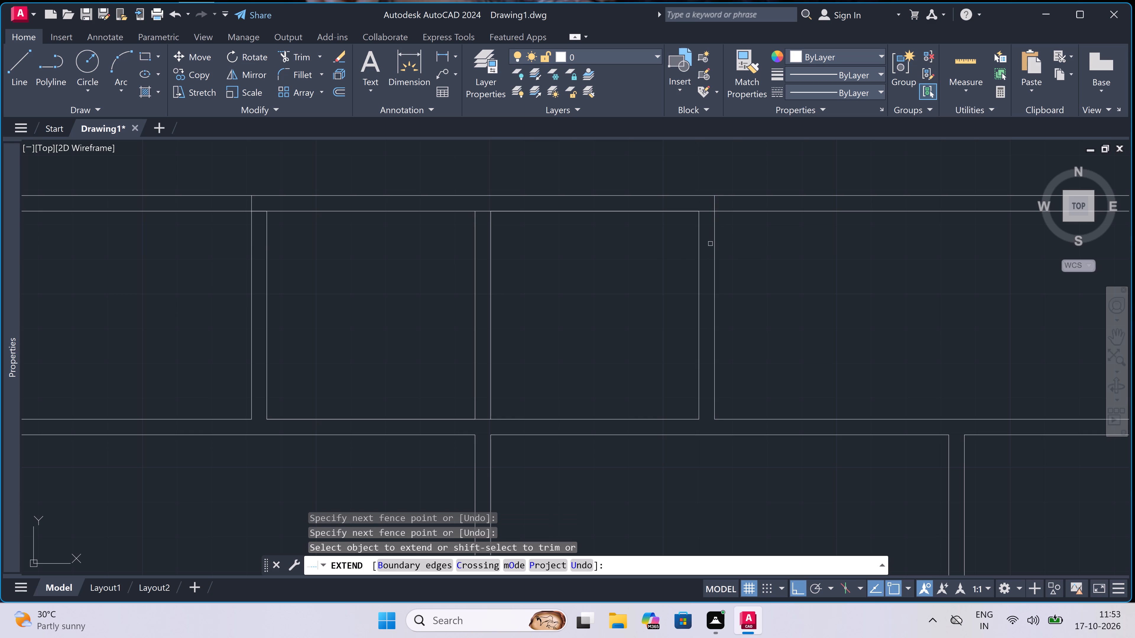
key(Escape)
Trim the top wall's lower line where it crosses the left, middle and right partitions of the strip.
text(tr)
key(space)
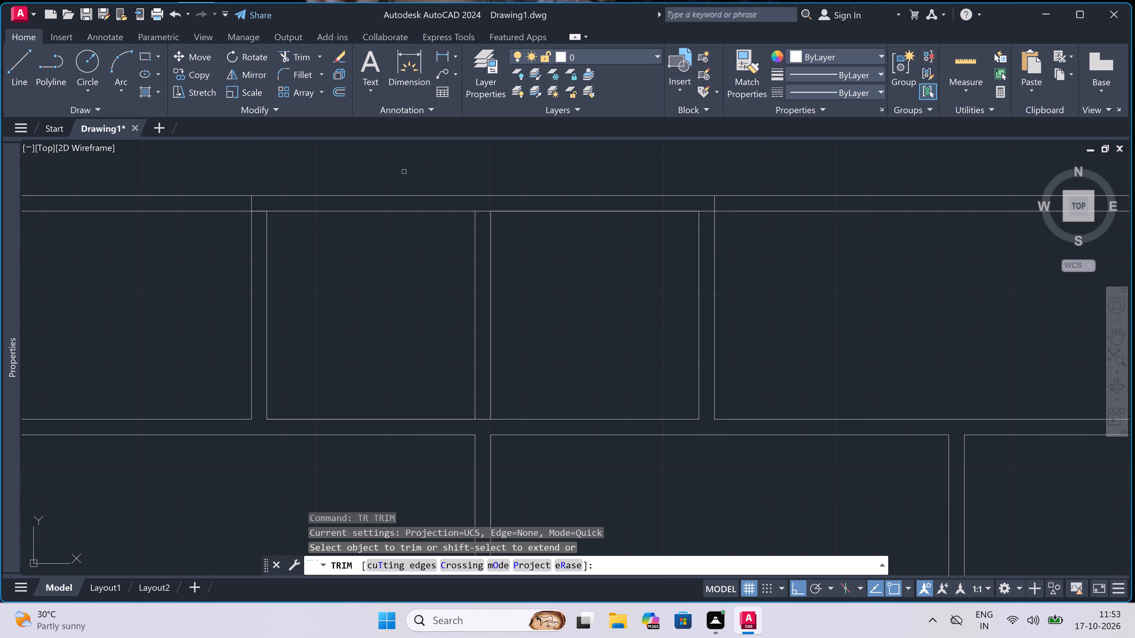
click(257, 209)
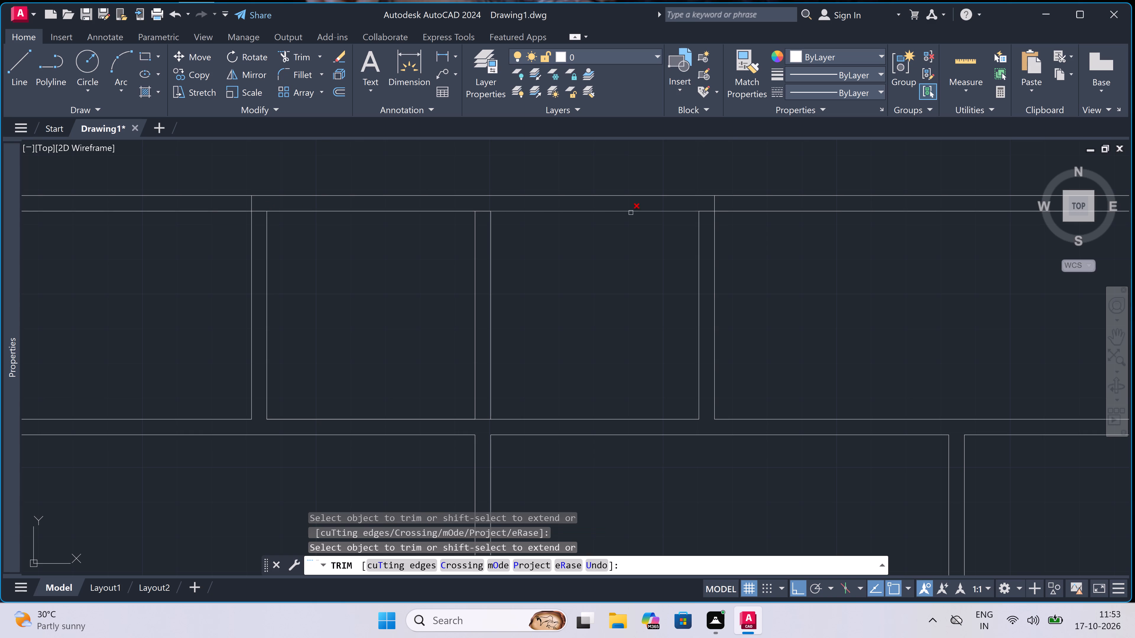
scroll(507, 201, up, 2)
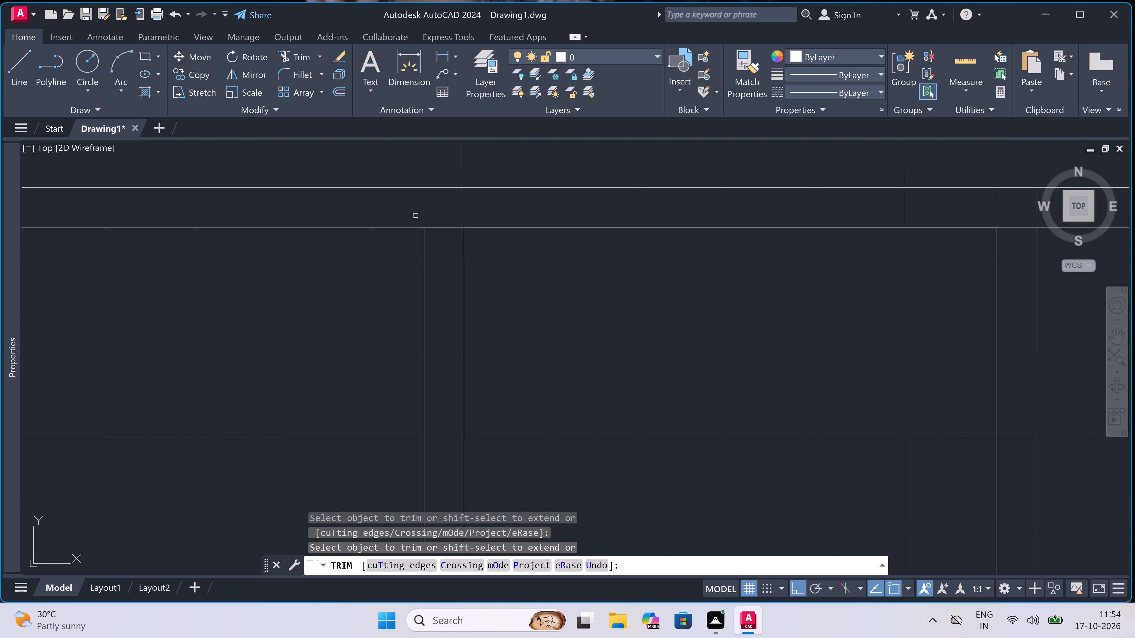
click(432, 201)
click(438, 257)
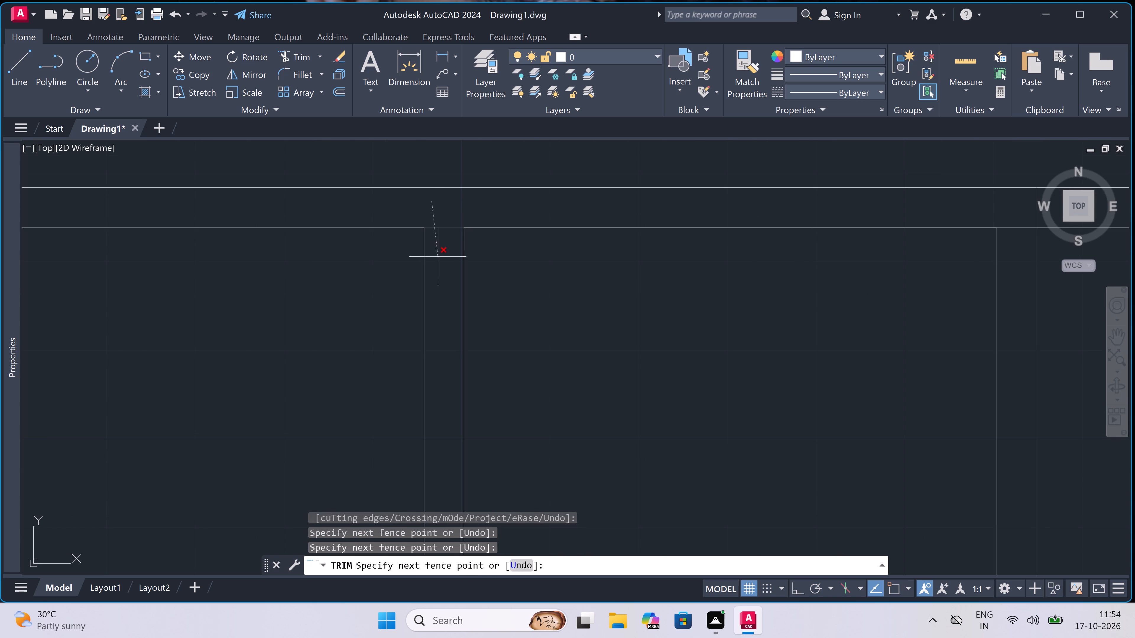
scroll(438, 257, down, 5)
scroll(505, 242, up, 3)
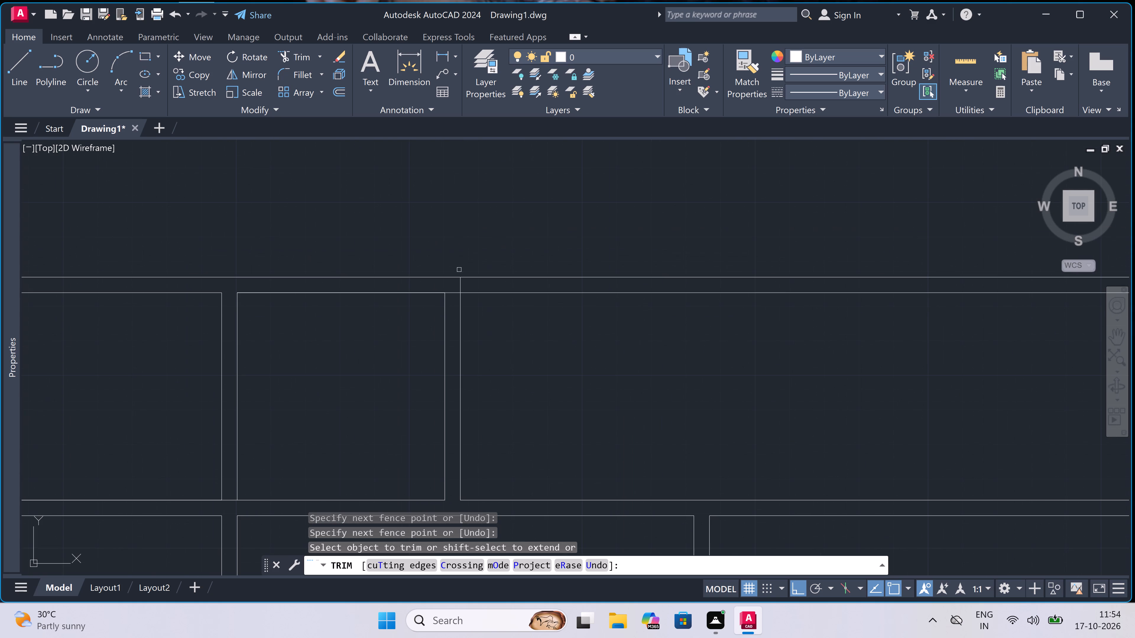
scroll(454, 283, up, 2)
double_click(452, 289)
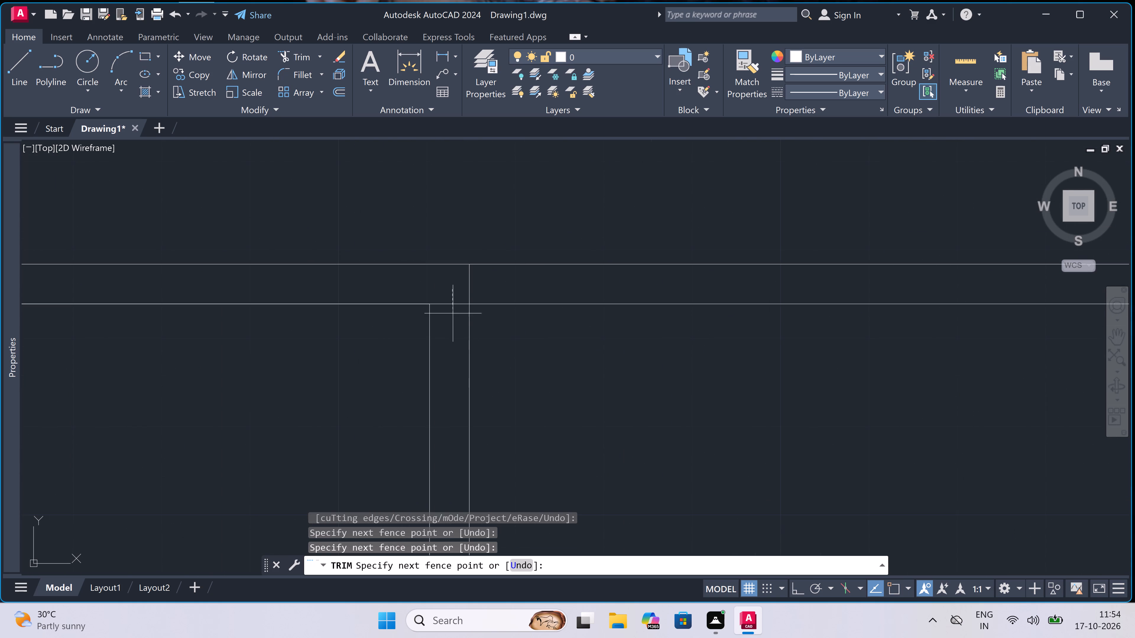
click(450, 344)
Trim away the top wall's lower line beyond the two side partitions, on both the right and left sides.
scroll(450, 343, down, 5)
click(487, 366)
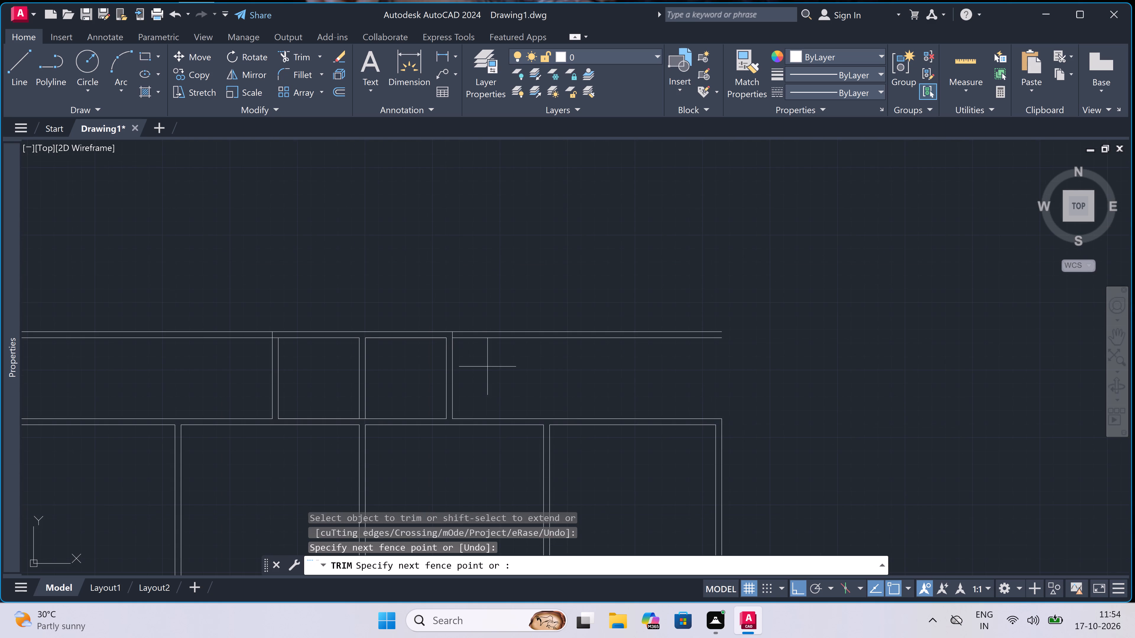
click(489, 347)
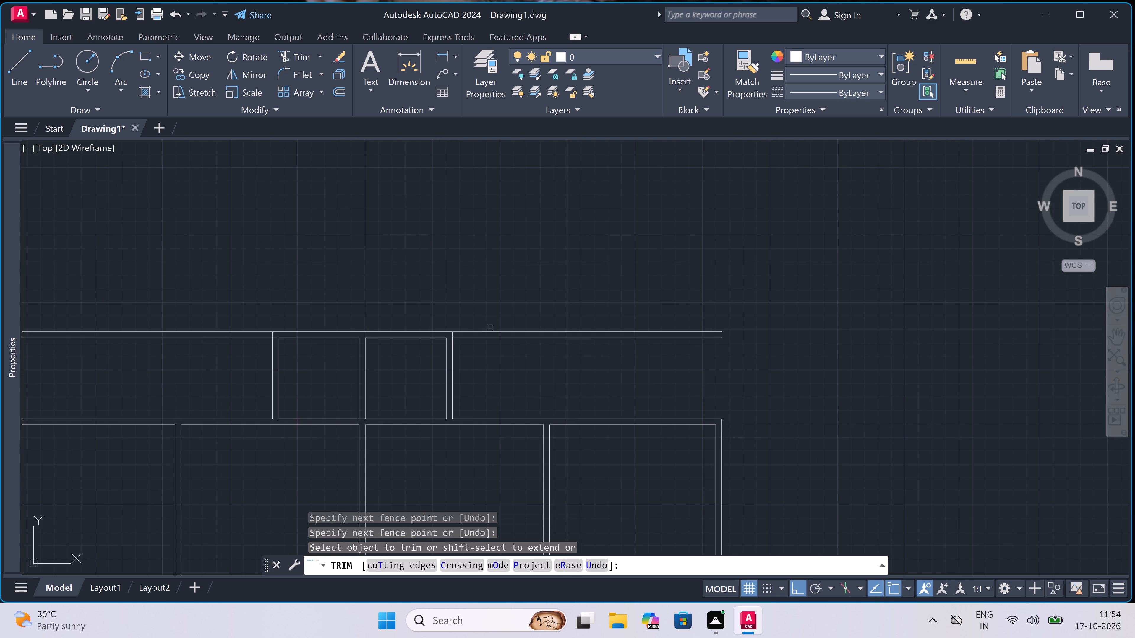
click(488, 335)
click(481, 357)
click(213, 337)
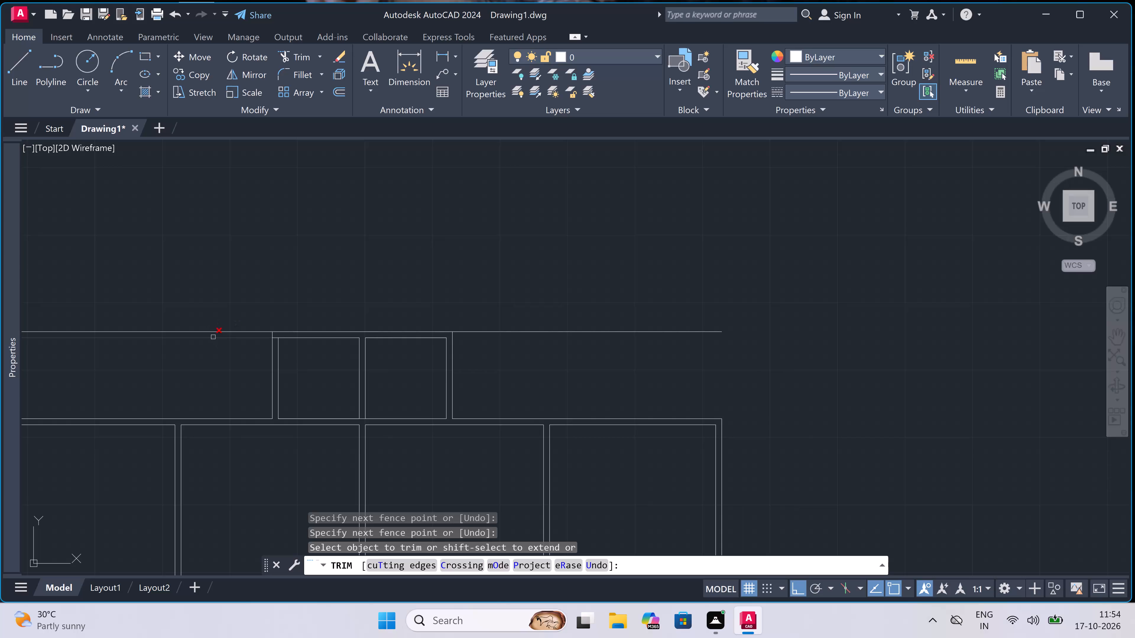
key(Escape)
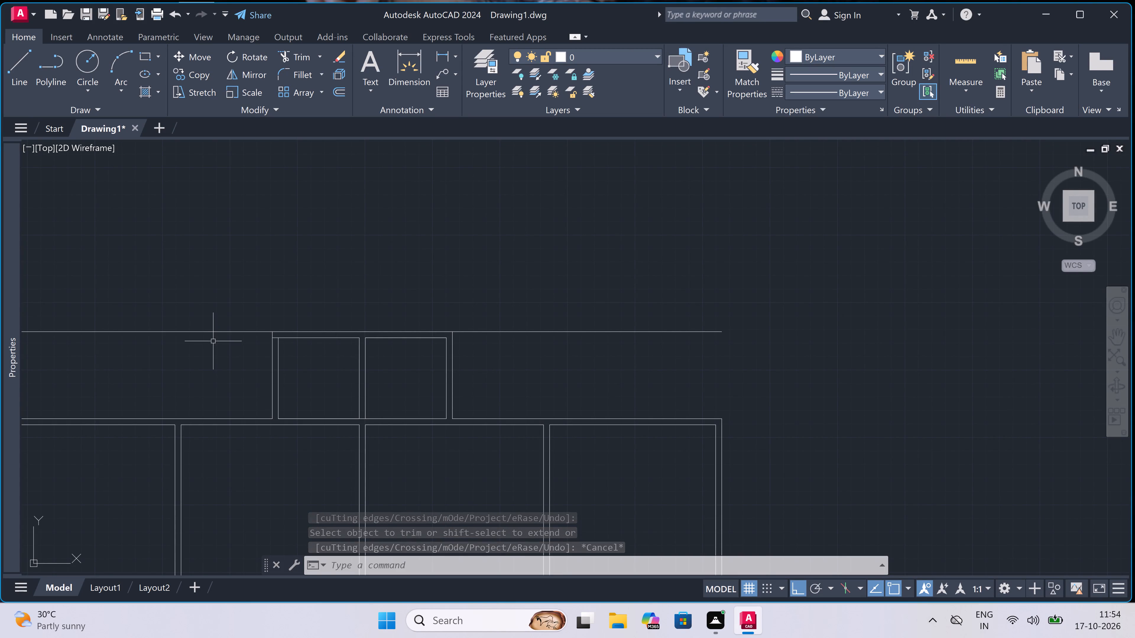
Draw a vertical line from the top line's right end down to the top row's outer corner, closing the strip.
text(l)
key(space)
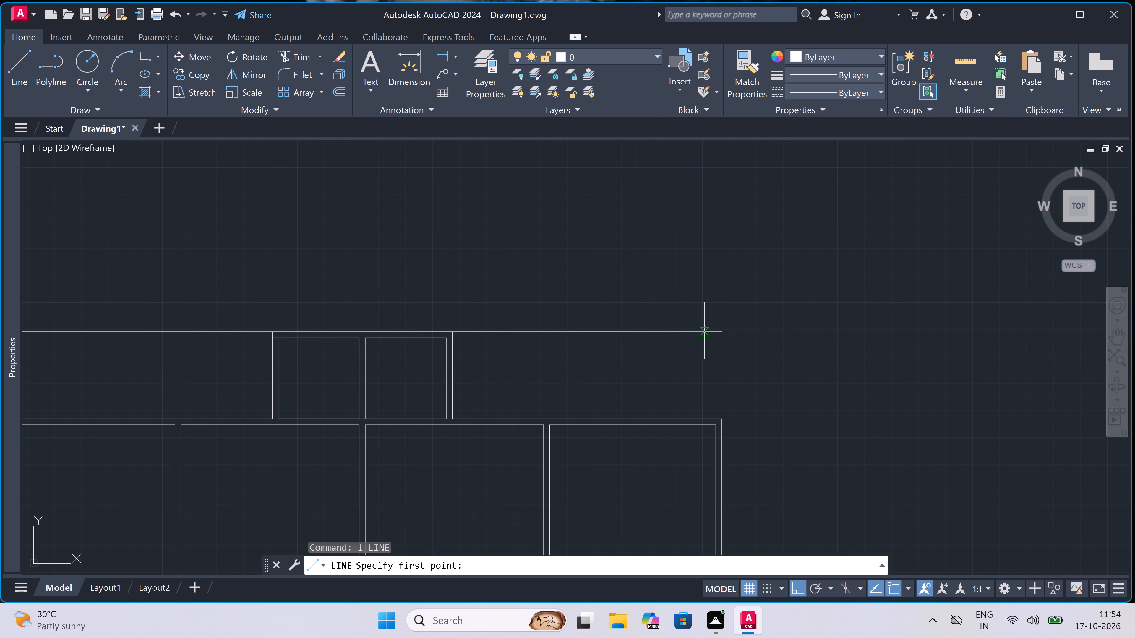
click(728, 330)
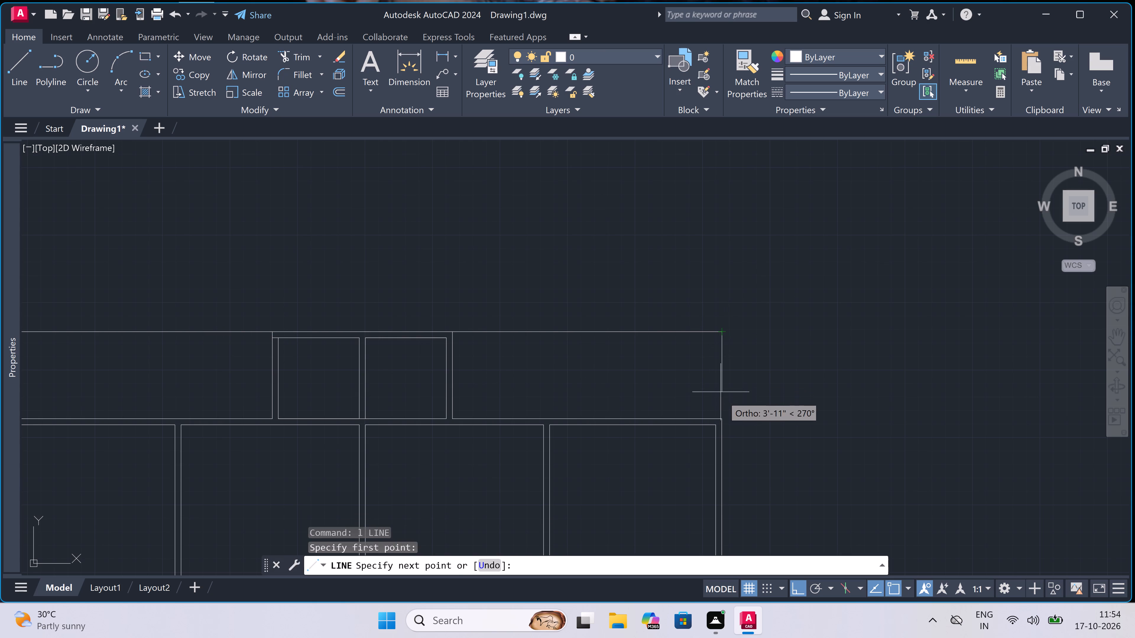
click(722, 414)
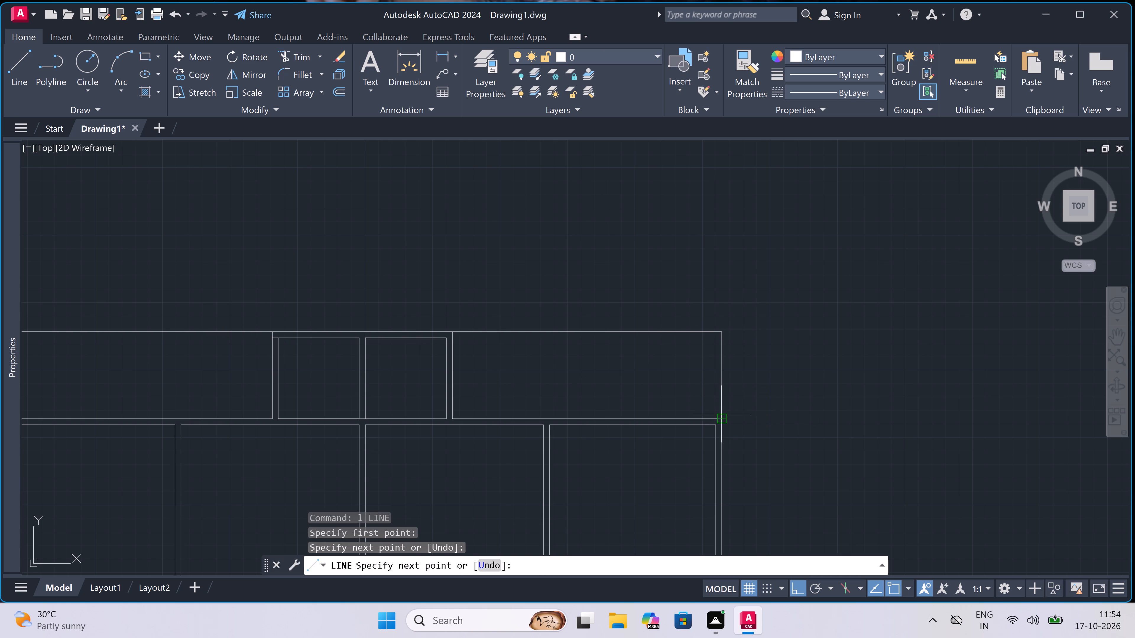
key(Escape)
Draw a vertical line from the top line's left end down to the top row's outer corner, closing the strip.
scroll(621, 318, down, 4)
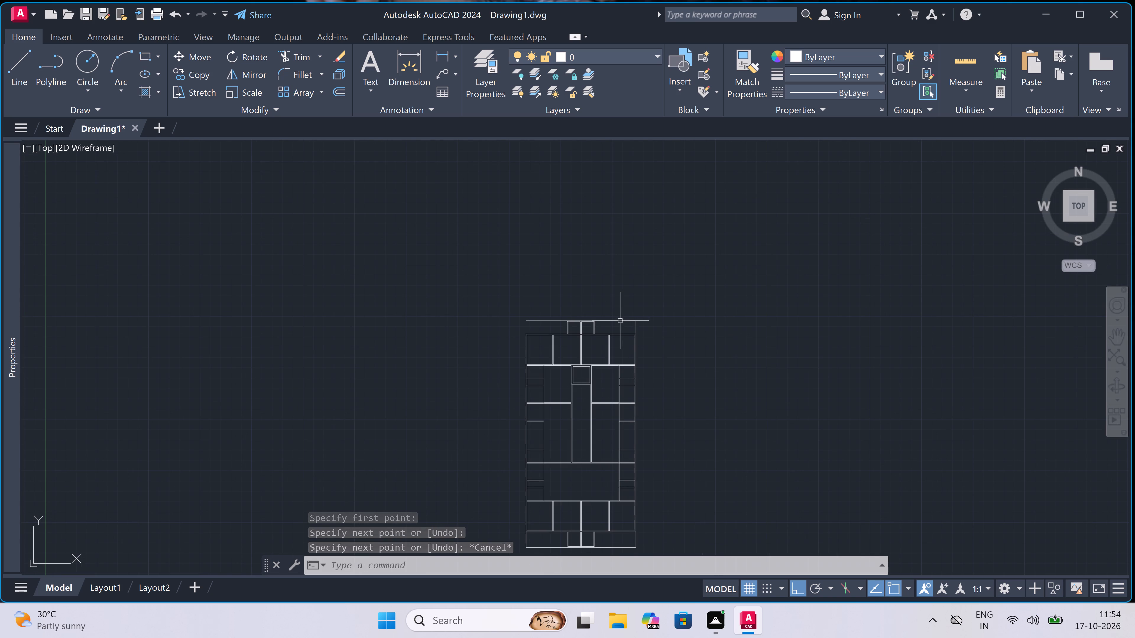
key(space)
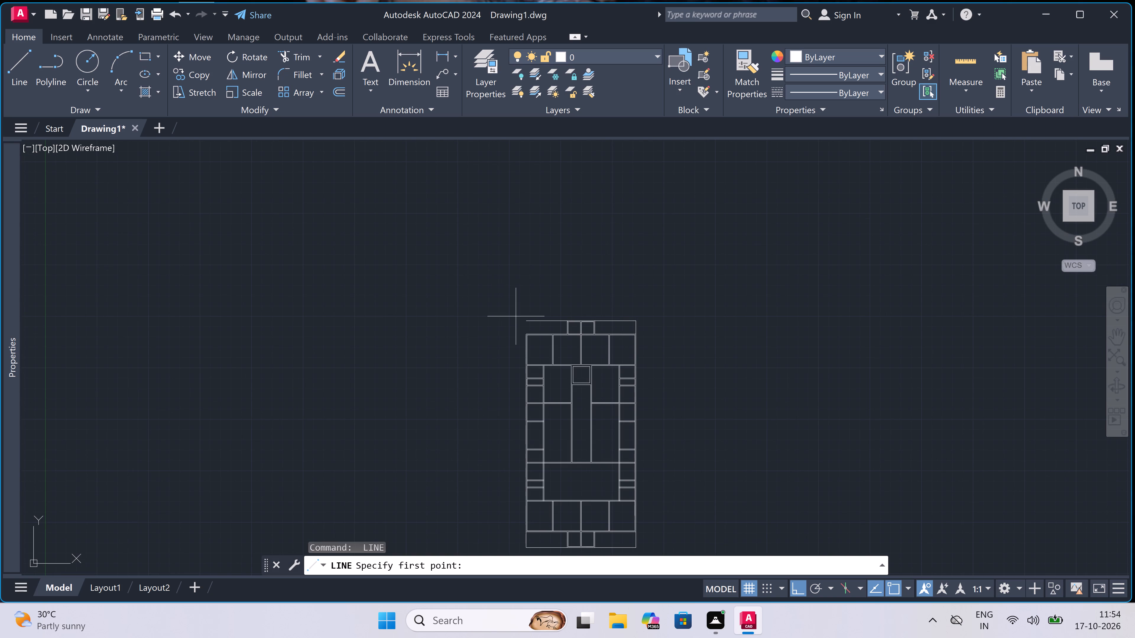
scroll(527, 330, up, 3)
scroll(521, 294, up, 2)
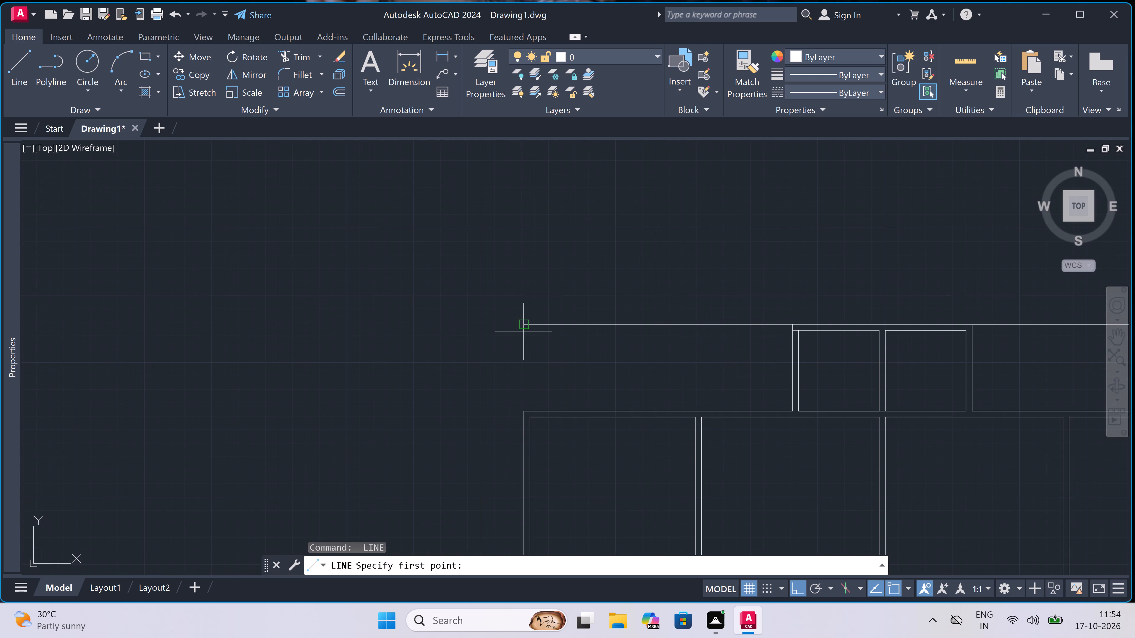
click(523, 322)
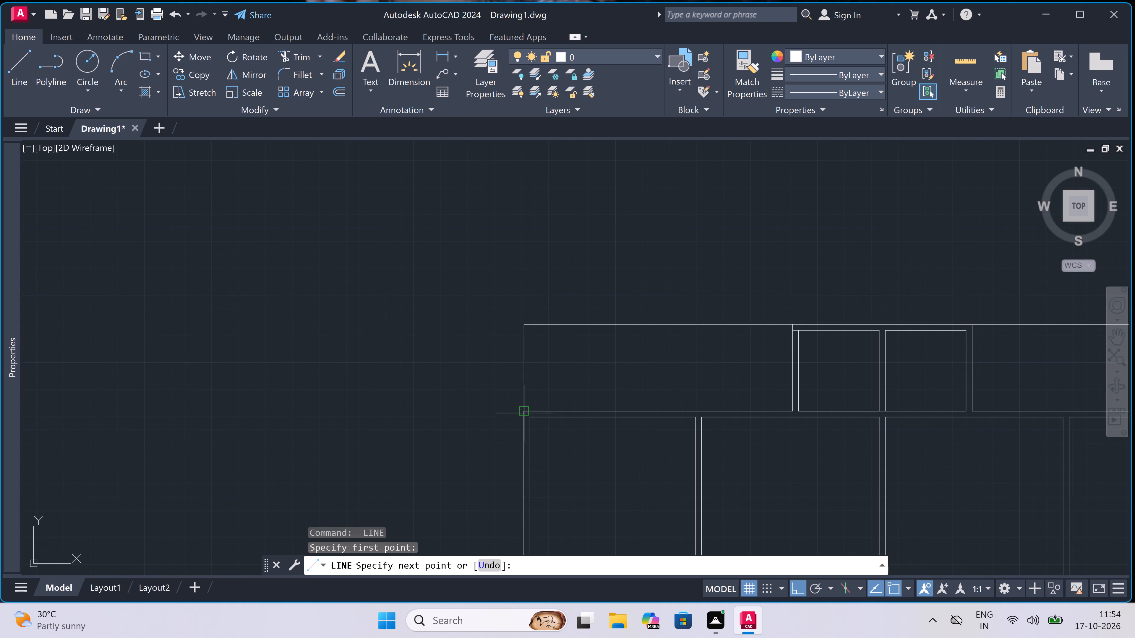
click(524, 413)
key(Escape)
scroll(492, 344, down, 4)
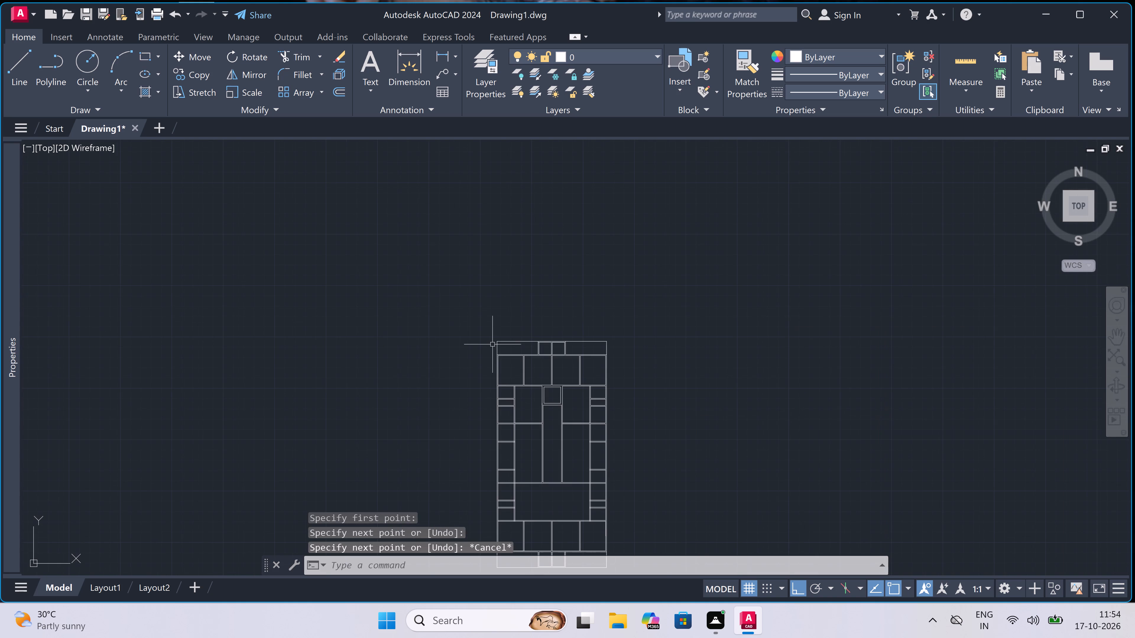
Trim the leftover stub of the top wall's lower line inside the strip's left partition.
scroll(541, 344, up, 5)
key(t)
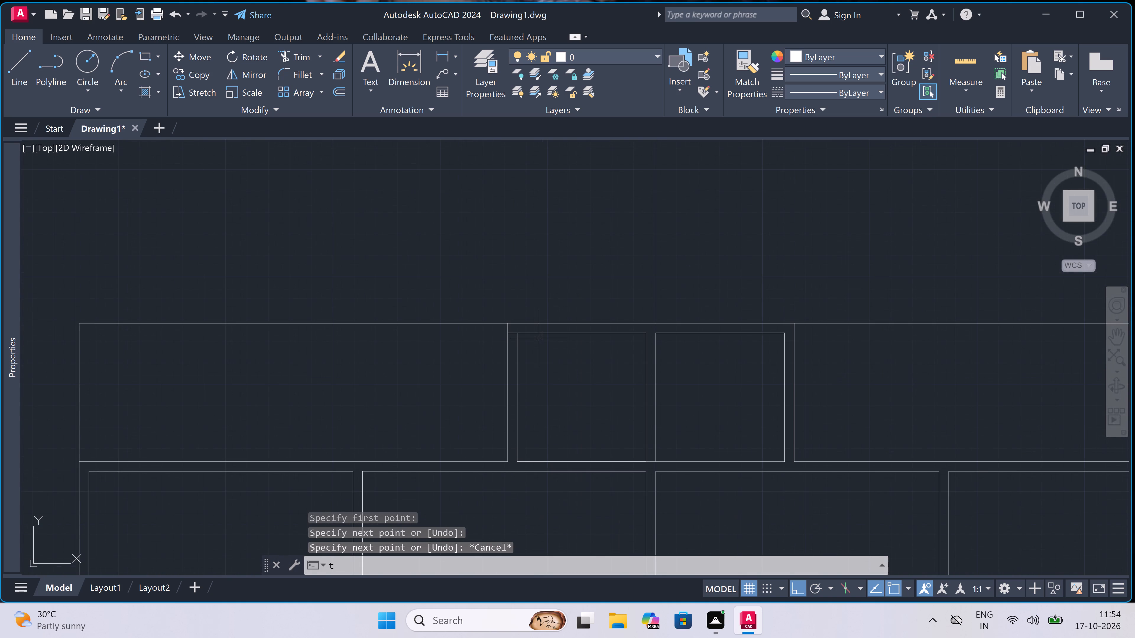
key(r)
key(space)
scroll(503, 333, up, 3)
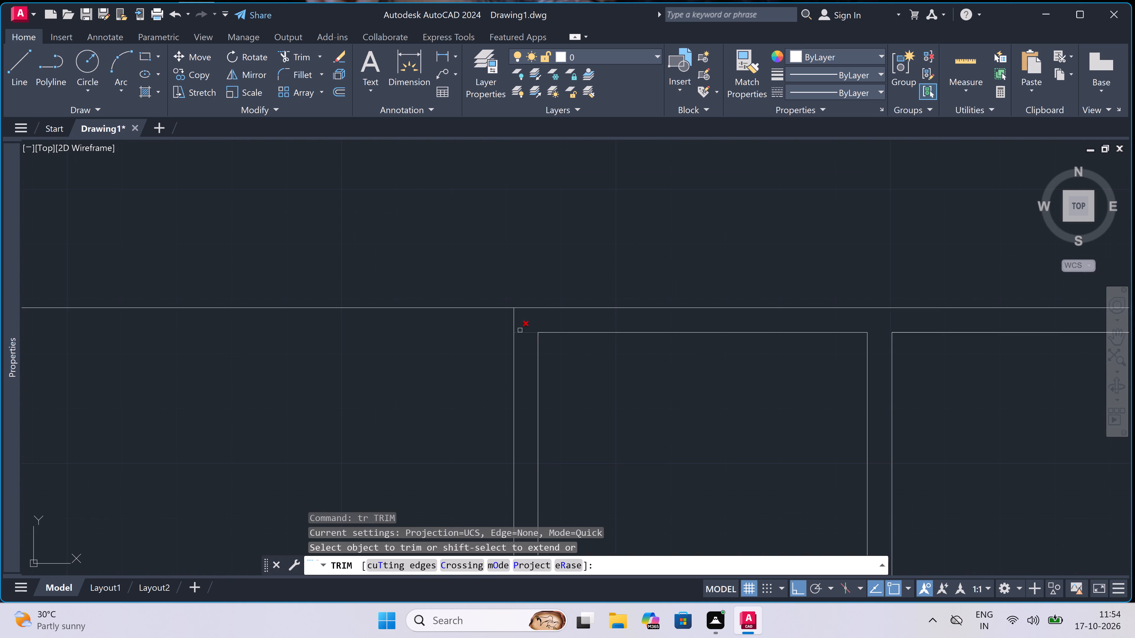
click(530, 325)
click(520, 352)
key(Escape)
Extend both central corridor walls down through the cross wall to the top wall of the lower row of rooms.
scroll(521, 351, down, 4)
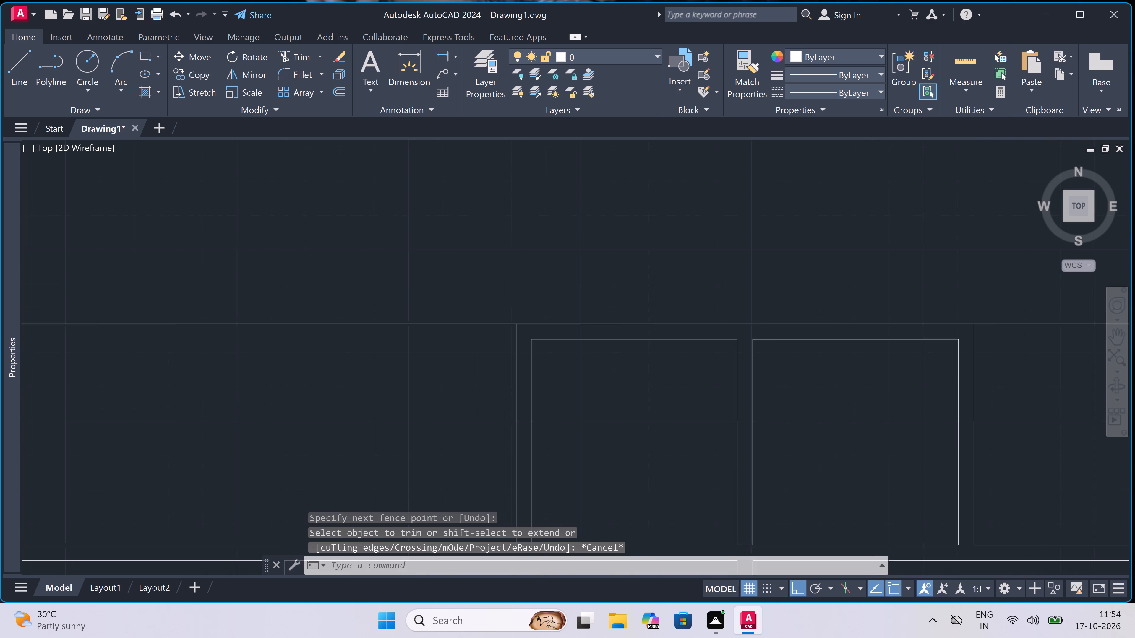
scroll(520, 351, down, 2)
scroll(517, 399, down, 3)
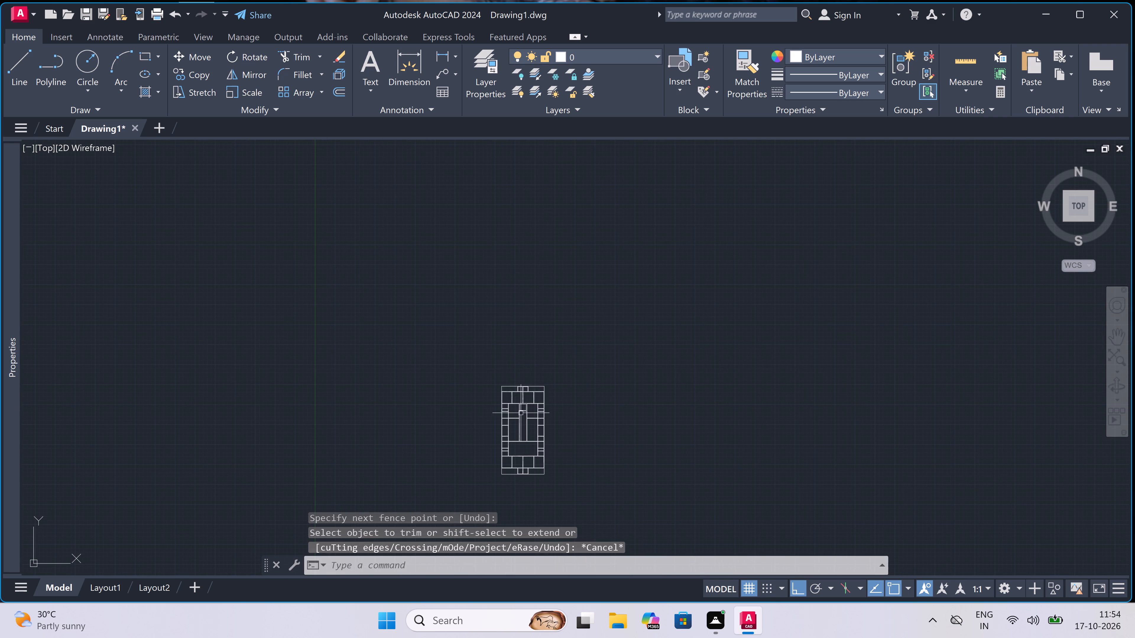
scroll(524, 427, up, 3)
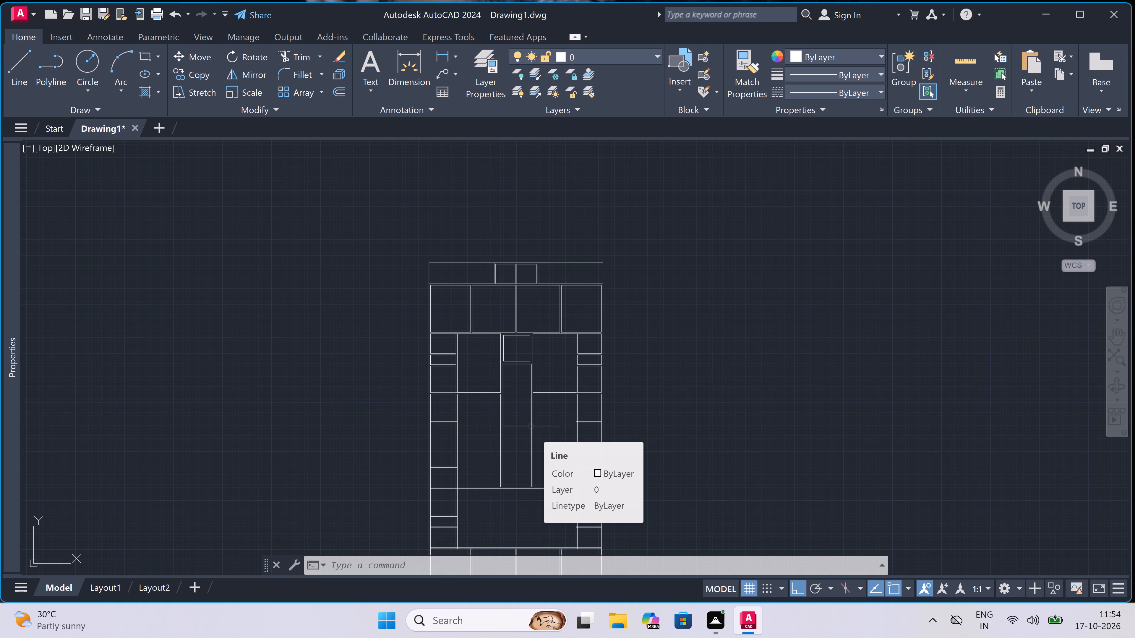
scroll(502, 433, down, 1)
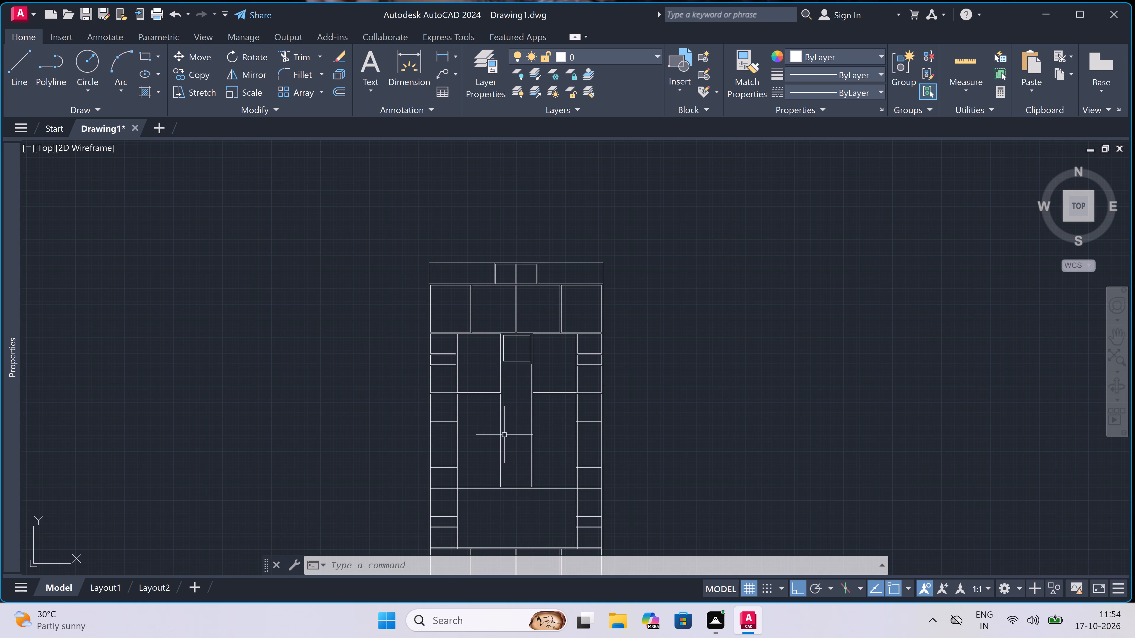
scroll(491, 478, up, 2)
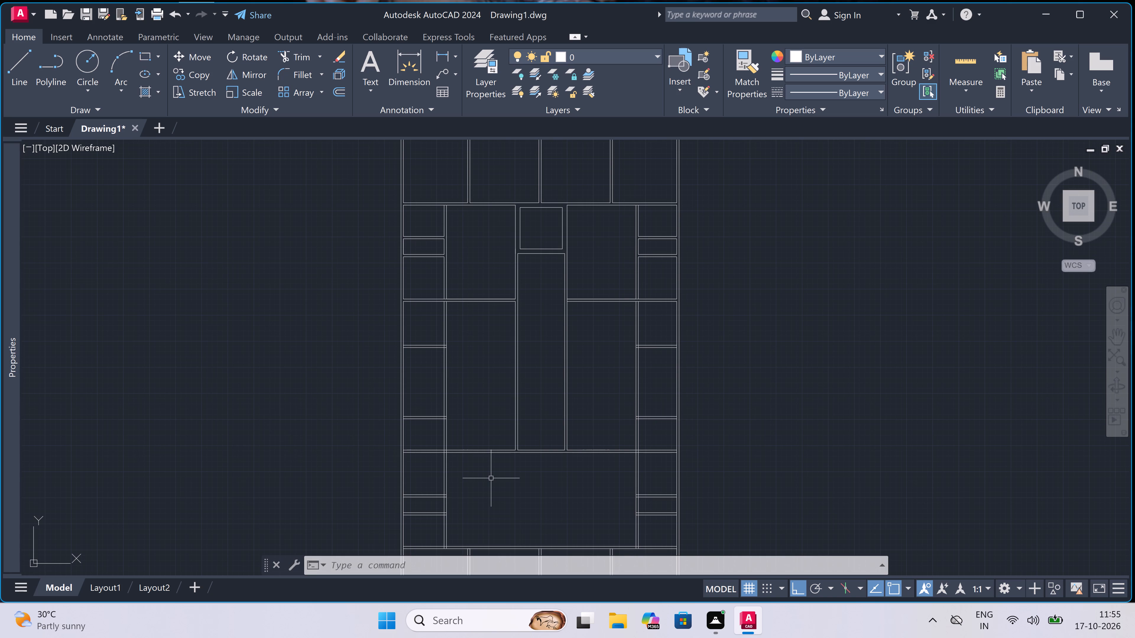
text(ex)
key(space)
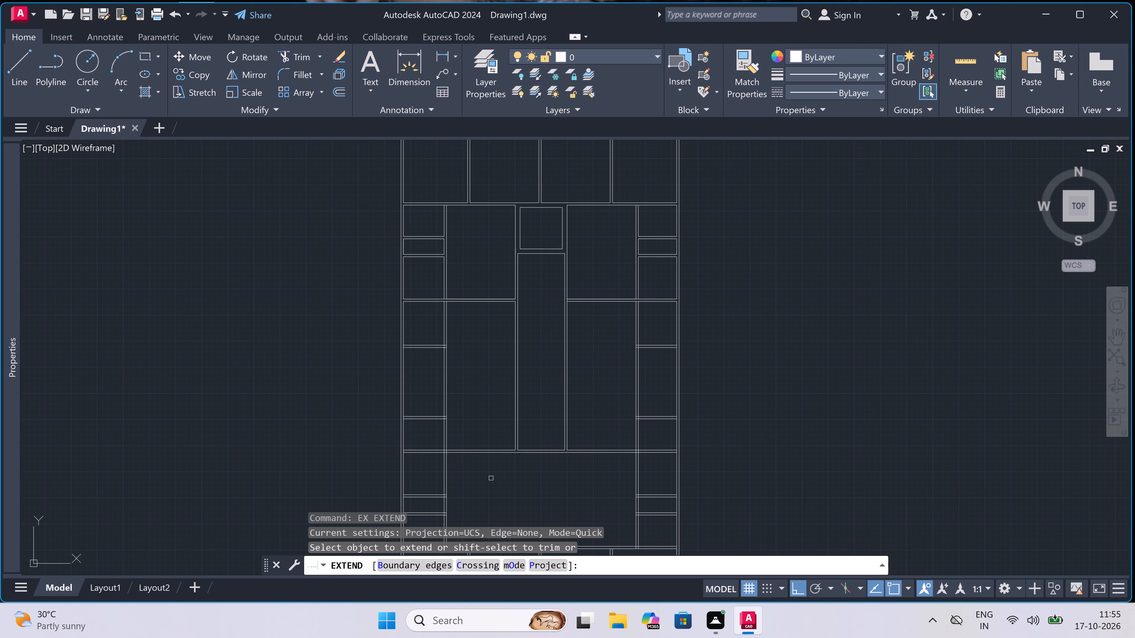
scroll(491, 478, down, 3)
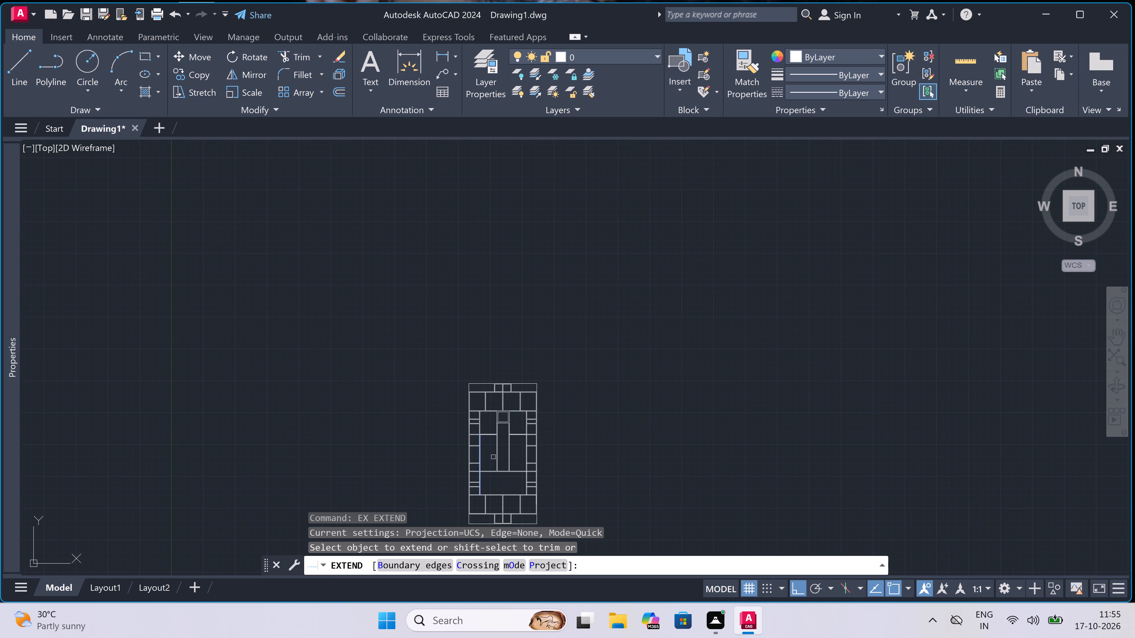
scroll(494, 474, down, 1)
scroll(486, 502, up, 5)
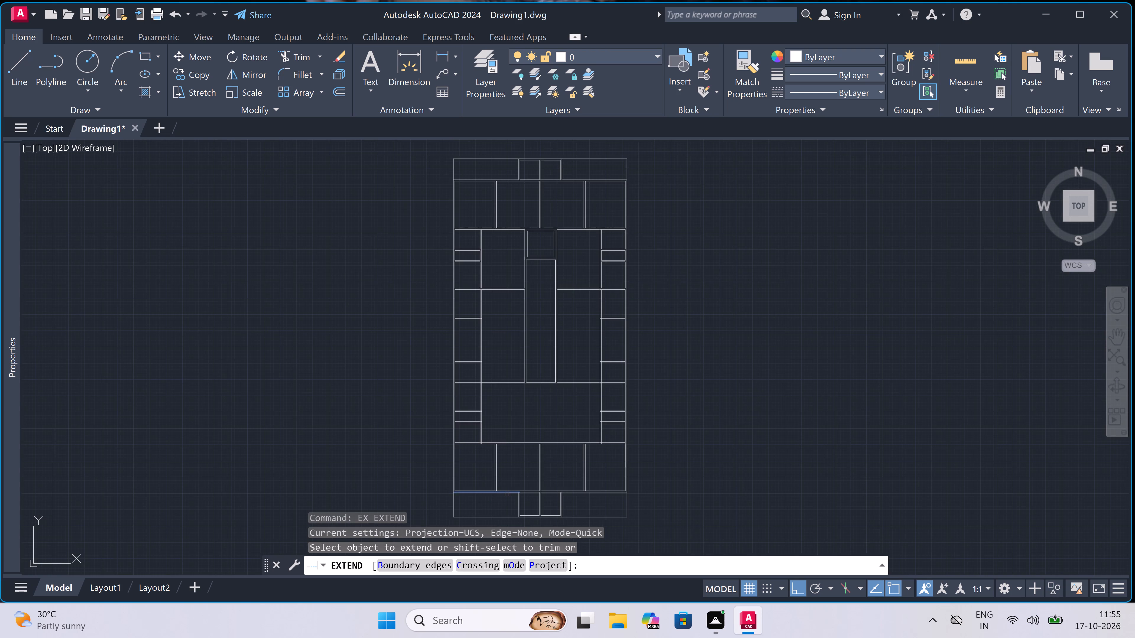
scroll(509, 464, down, 1)
scroll(547, 386, up, 2)
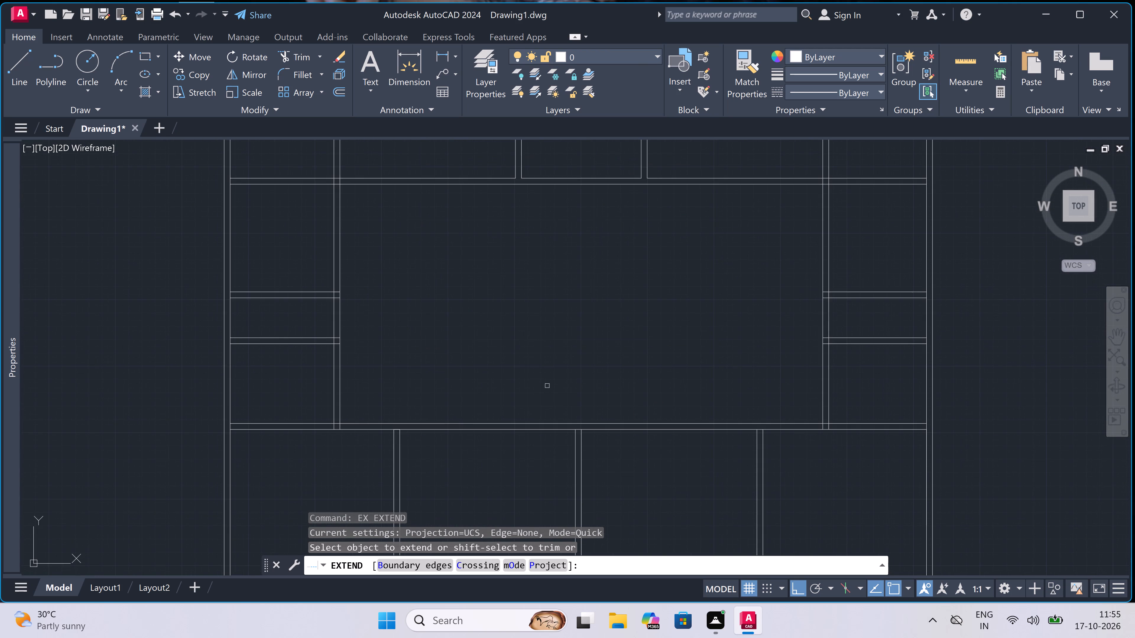
scroll(496, 341, down, 2)
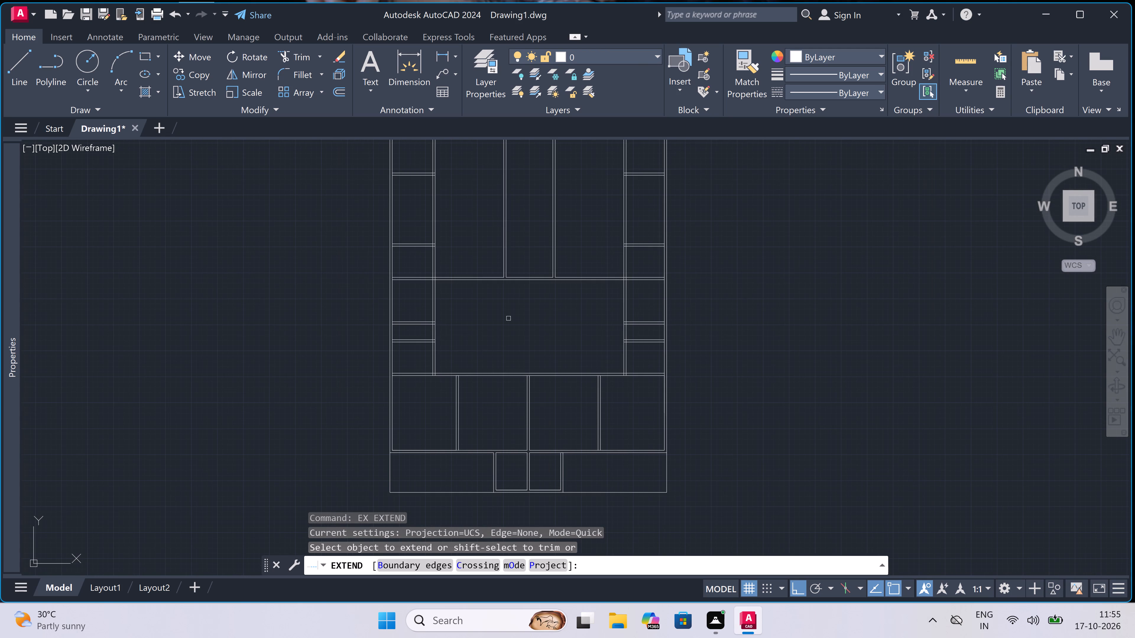
scroll(533, 271, up, 1)
click(469, 248)
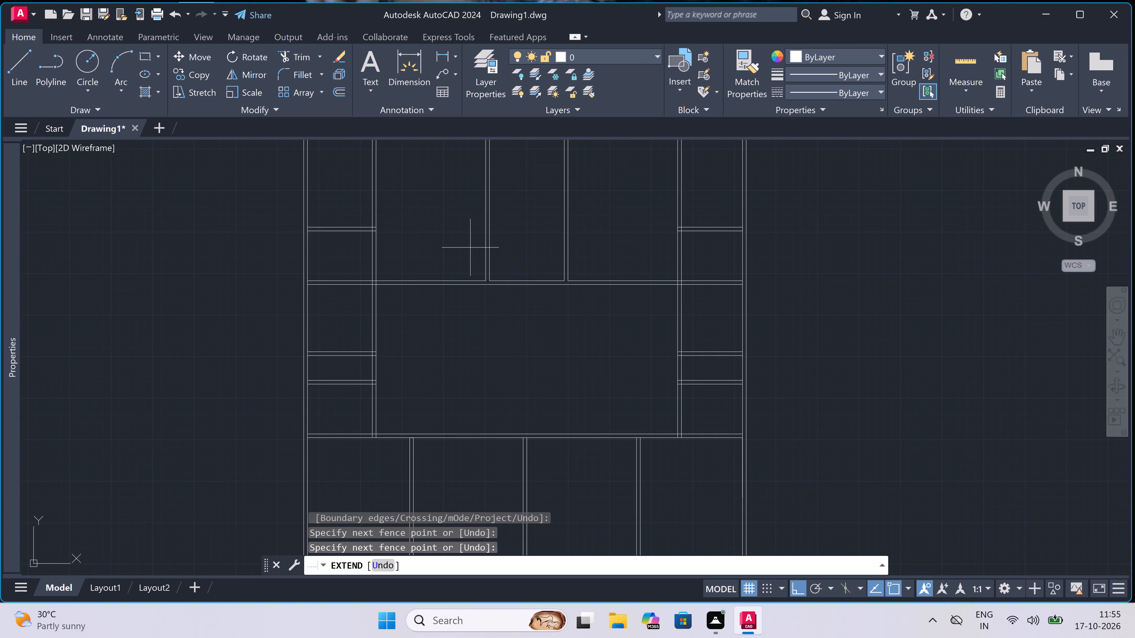
click(588, 260)
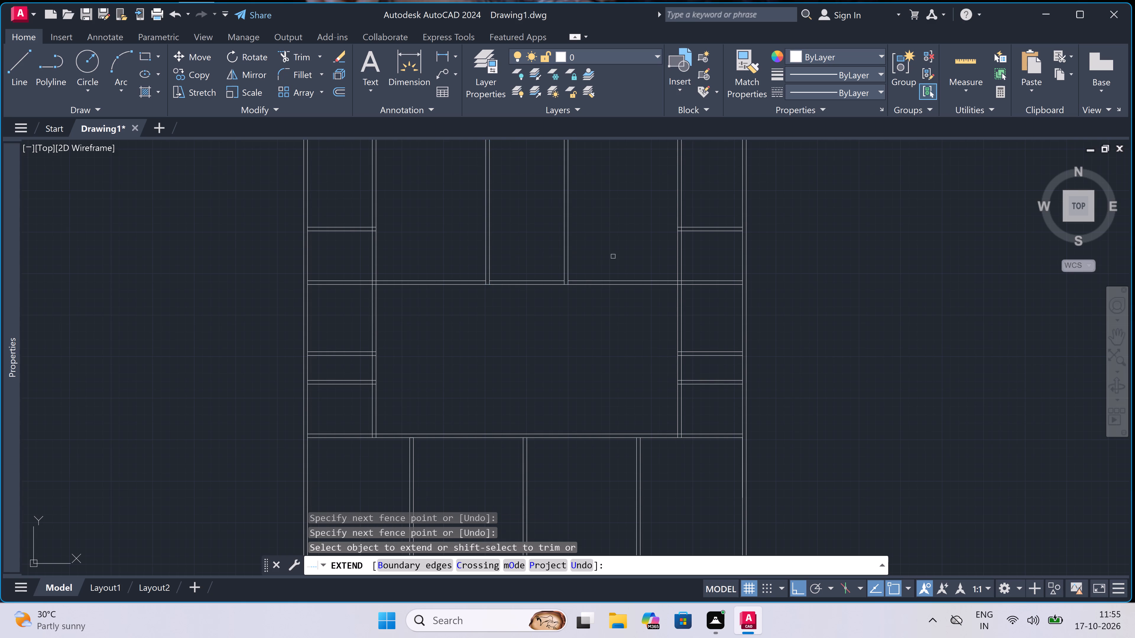
drag(618, 256, 612, 258)
click(440, 259)
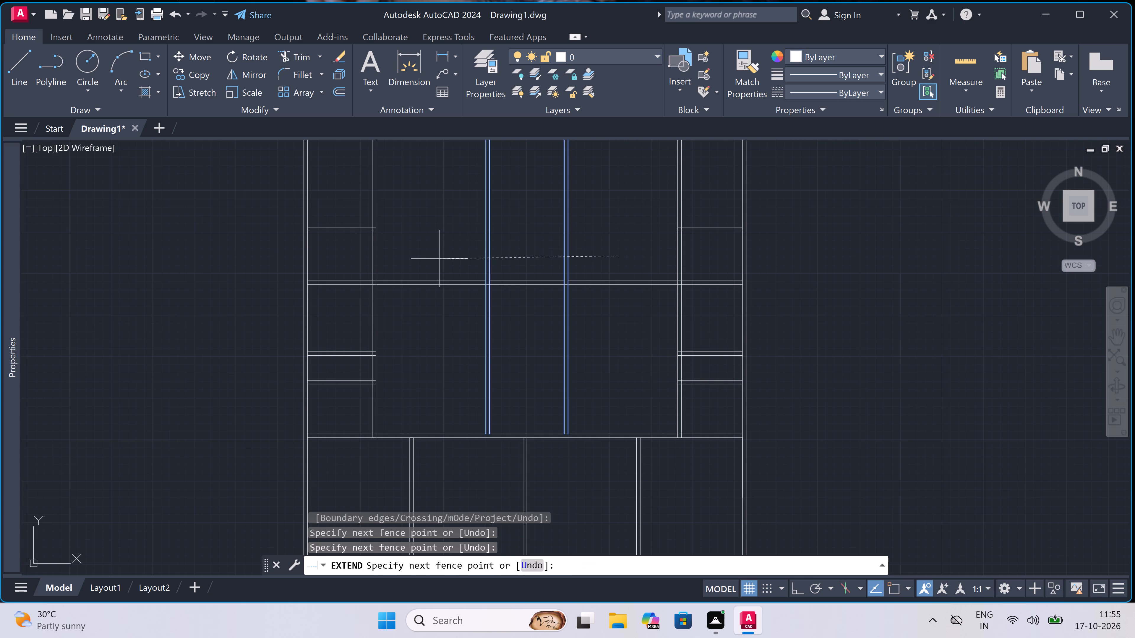
key(Escape)
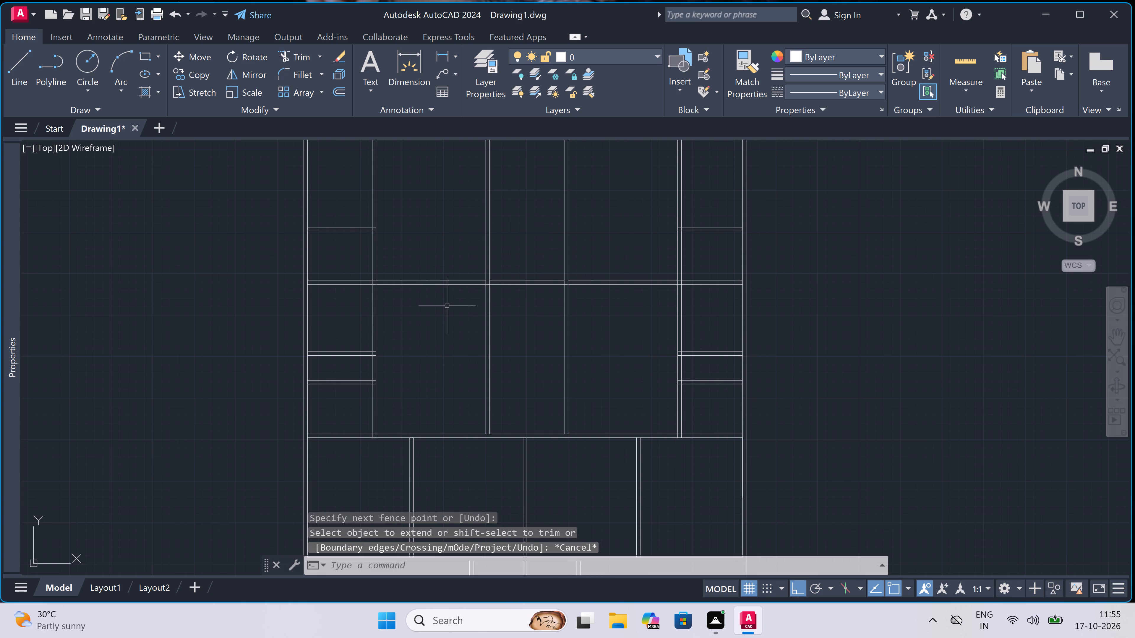
Trim both lines of the cross wall between the two corridor walls, opening the corridor through to the lower row.
text(tr)
key(space)
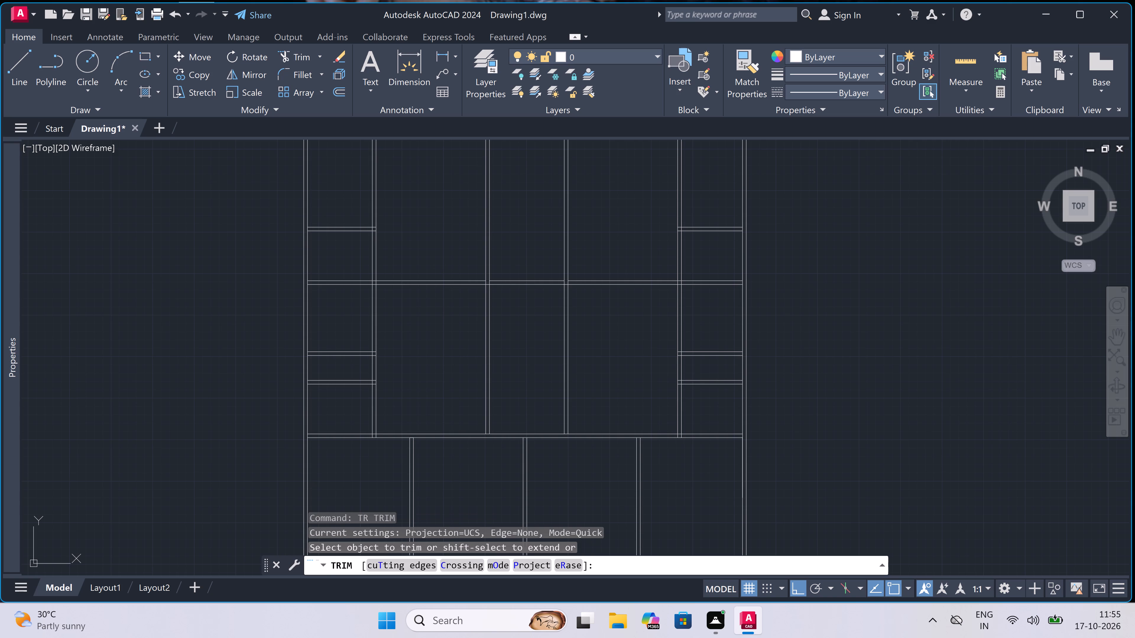
click(520, 258)
click(529, 380)
scroll(529, 380, down, 3)
scroll(527, 328, up, 3)
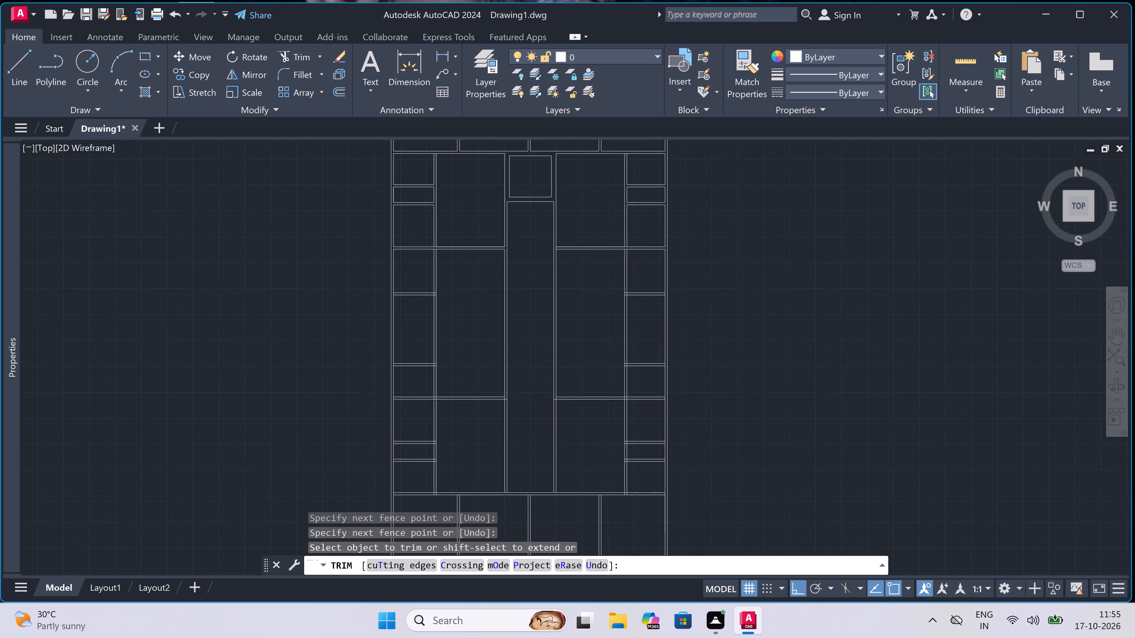
key(Escape)
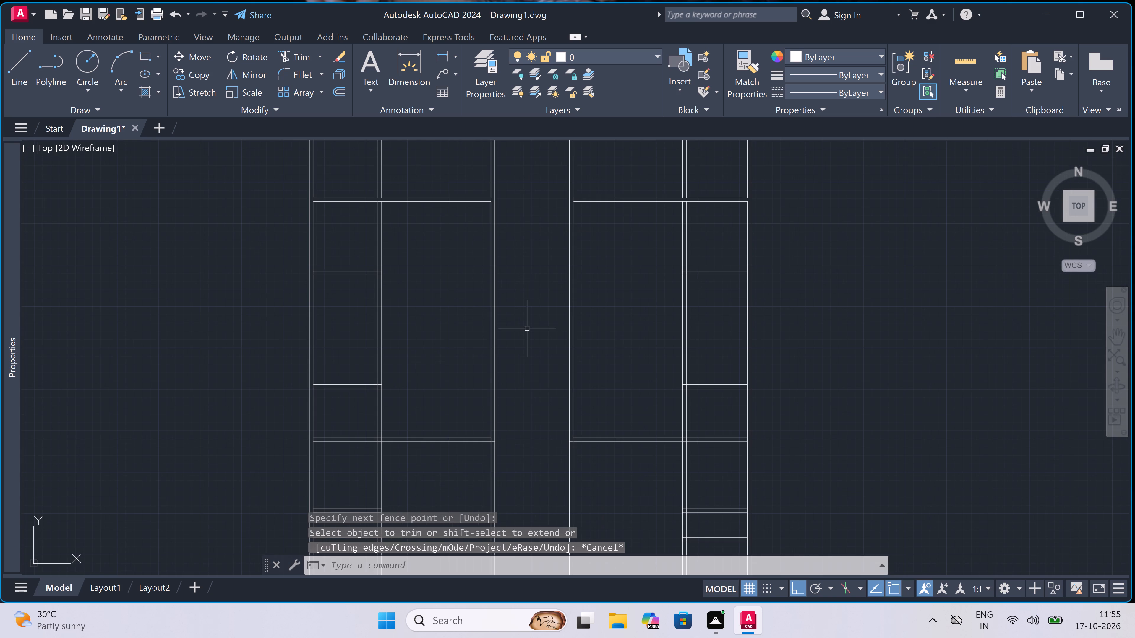
Draw a line 11' up the left corridor wall from the lower cross wall, continuing horizontally across the room to the left side-room wall.
text(l)
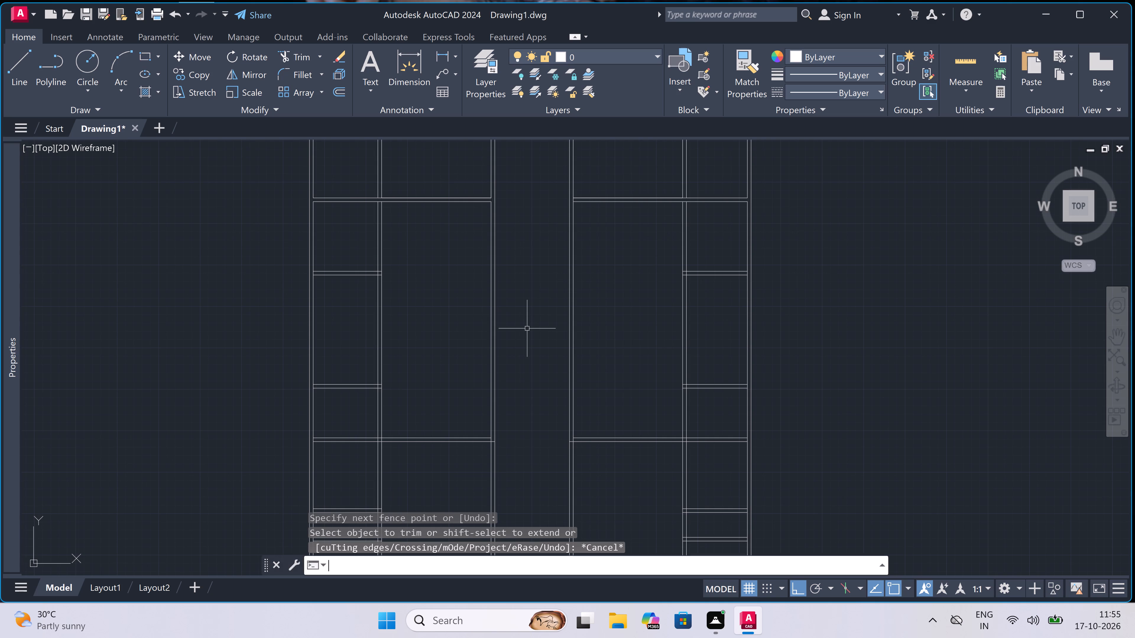
key(space)
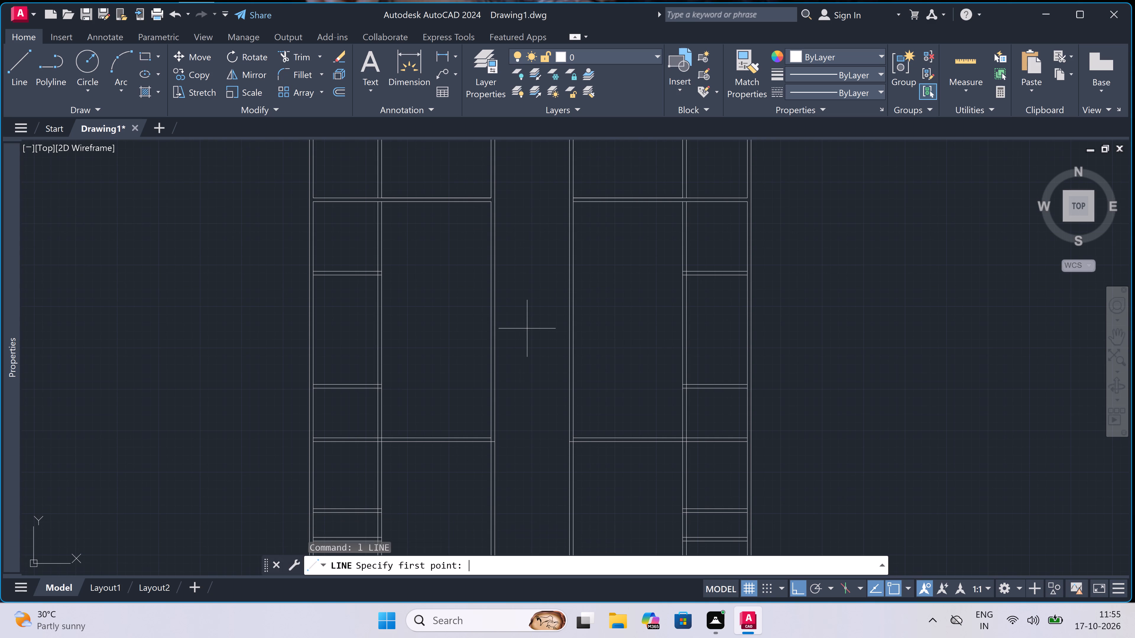
scroll(460, 429, down, 3)
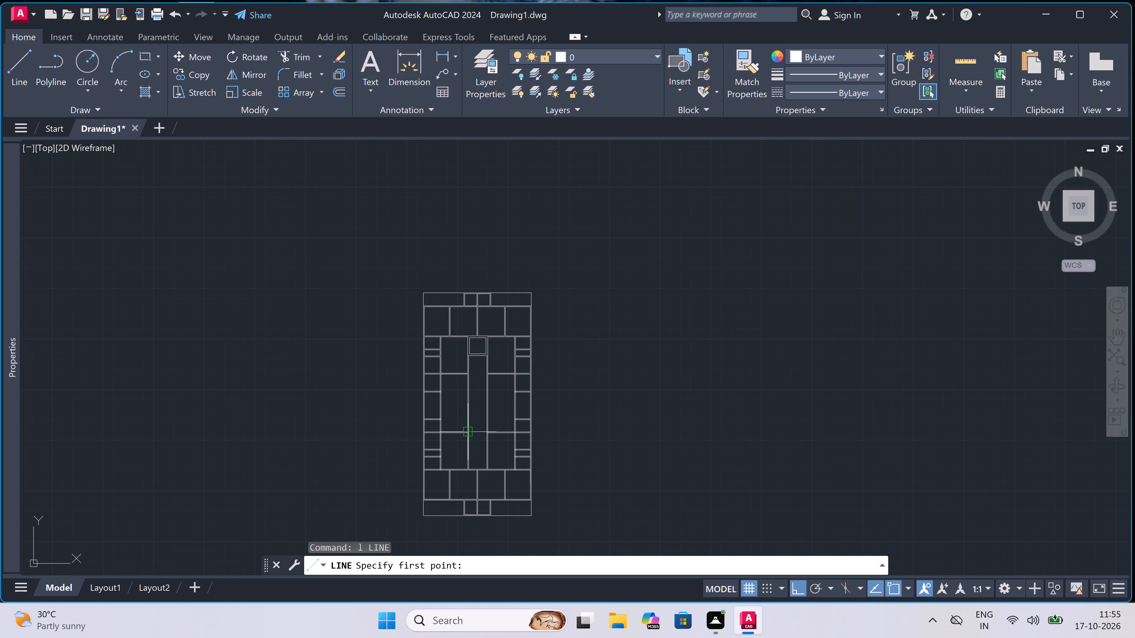
scroll(463, 431, up, 3)
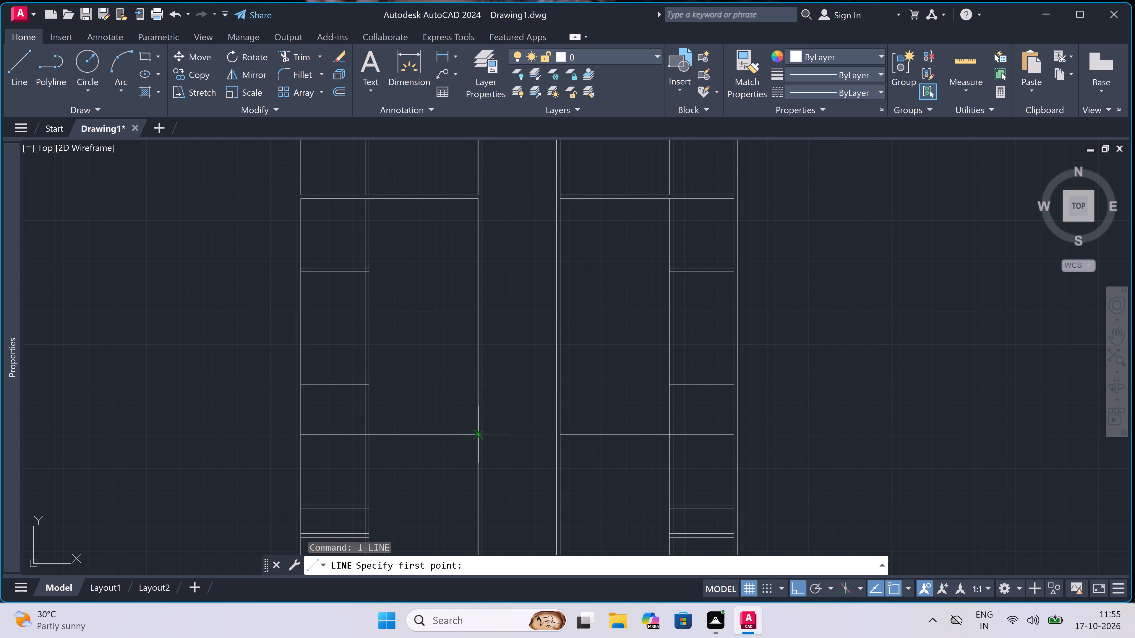
click(478, 432)
text(11')
key(space)
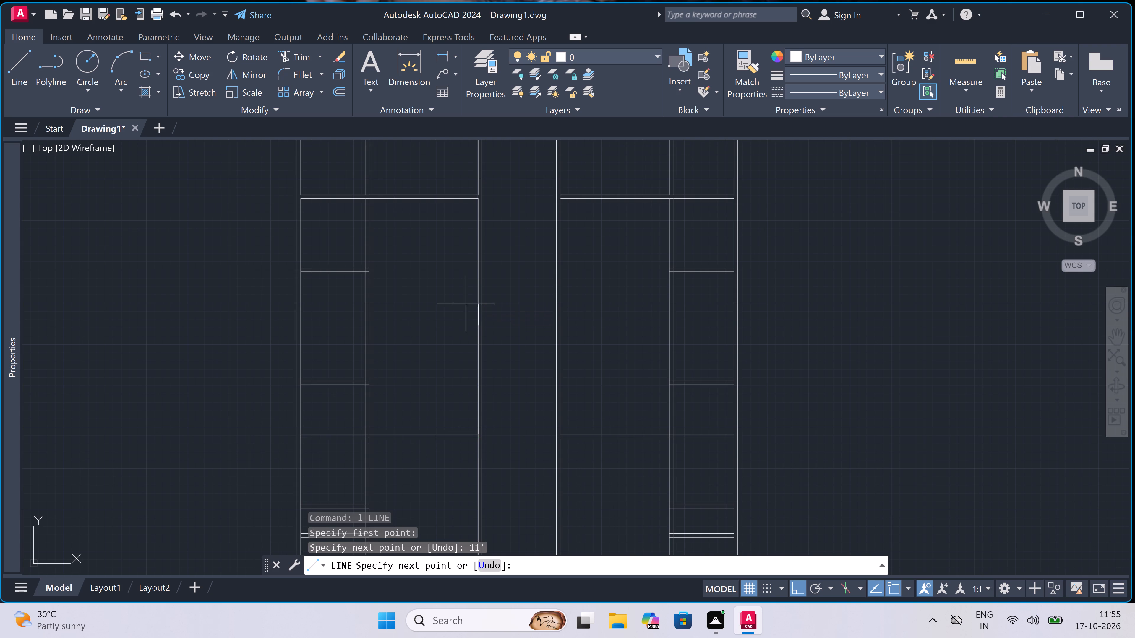
scroll(371, 322, up, 2)
click(370, 323)
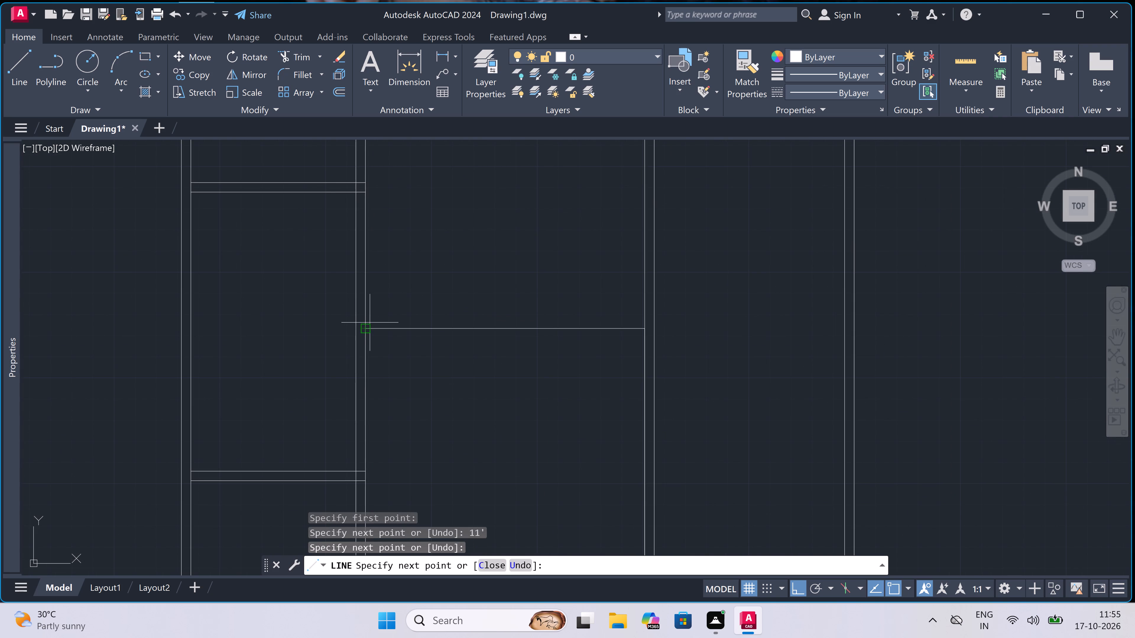
Complete the partition across the room left of the corridor with a parallel line 4.5" above, ending at the left corridor wall.
key(4)
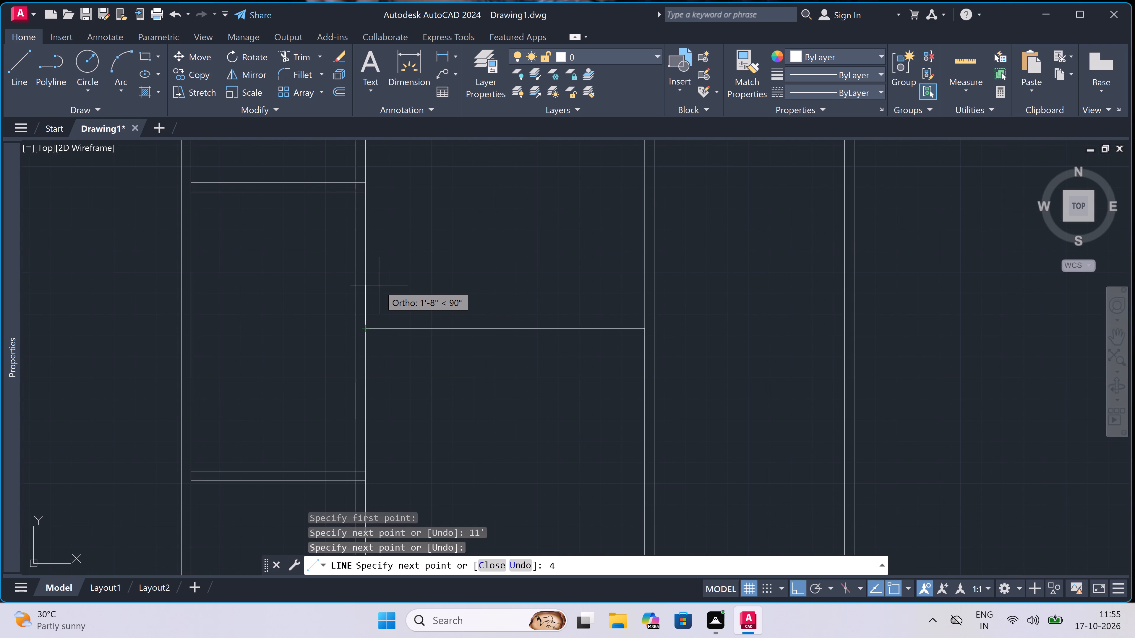
text(.5)
text(")
key(space)
scroll(379, 285, up, 2)
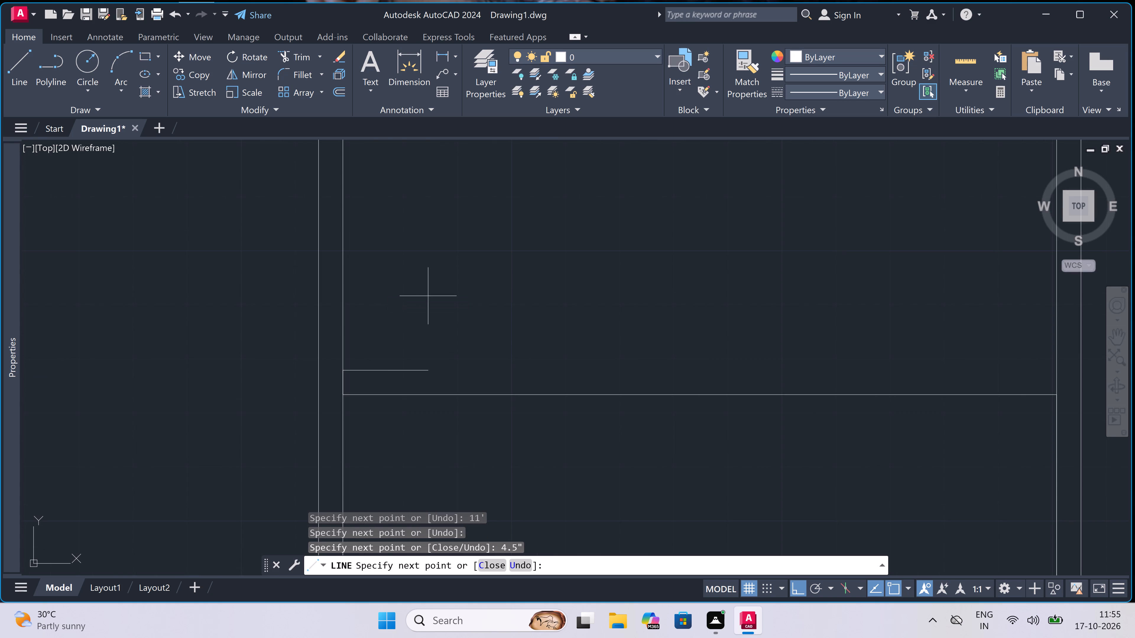
scroll(462, 311, down, 1)
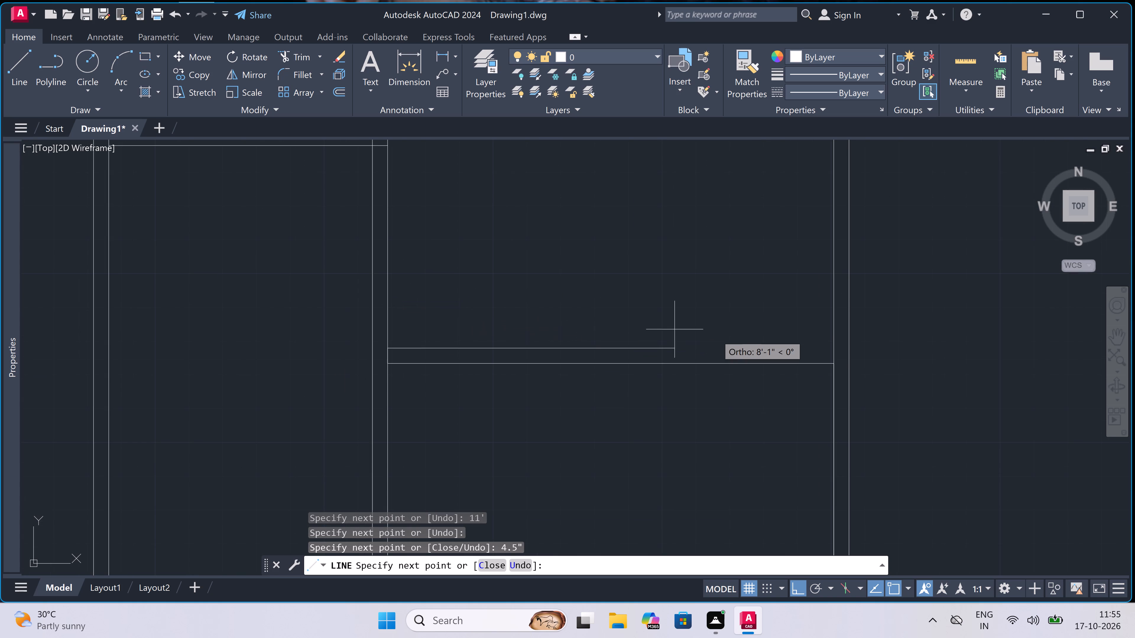
click(834, 351)
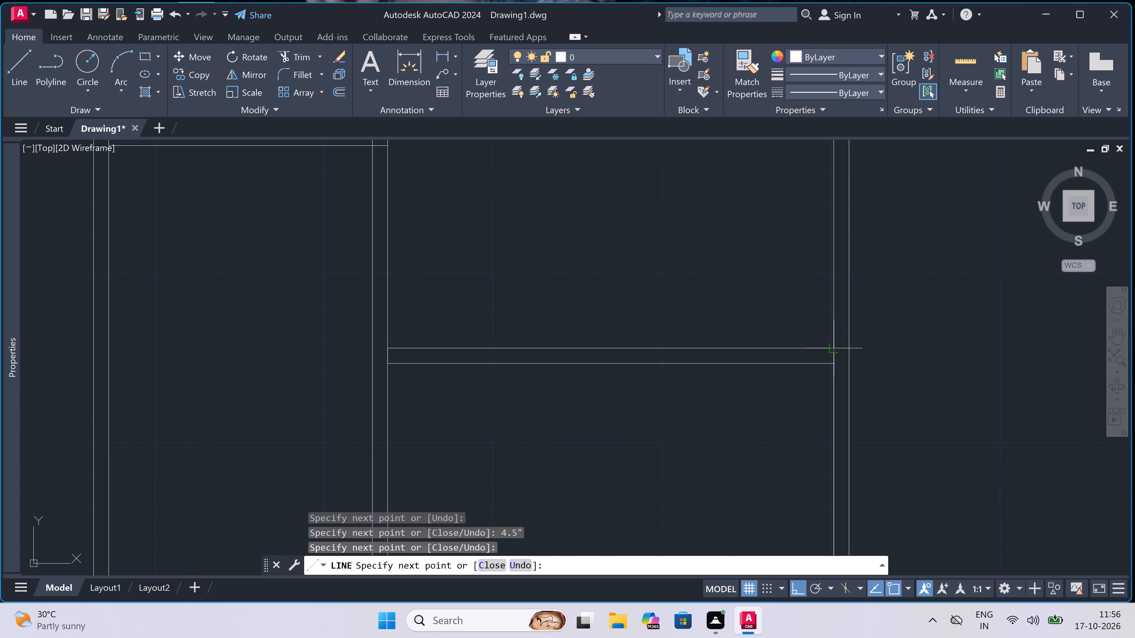
key(Escape)
Draw a 4.5" thick partition from the right side-room wall to the right corridor wall, 11' above the lower cross wall.
key(space)
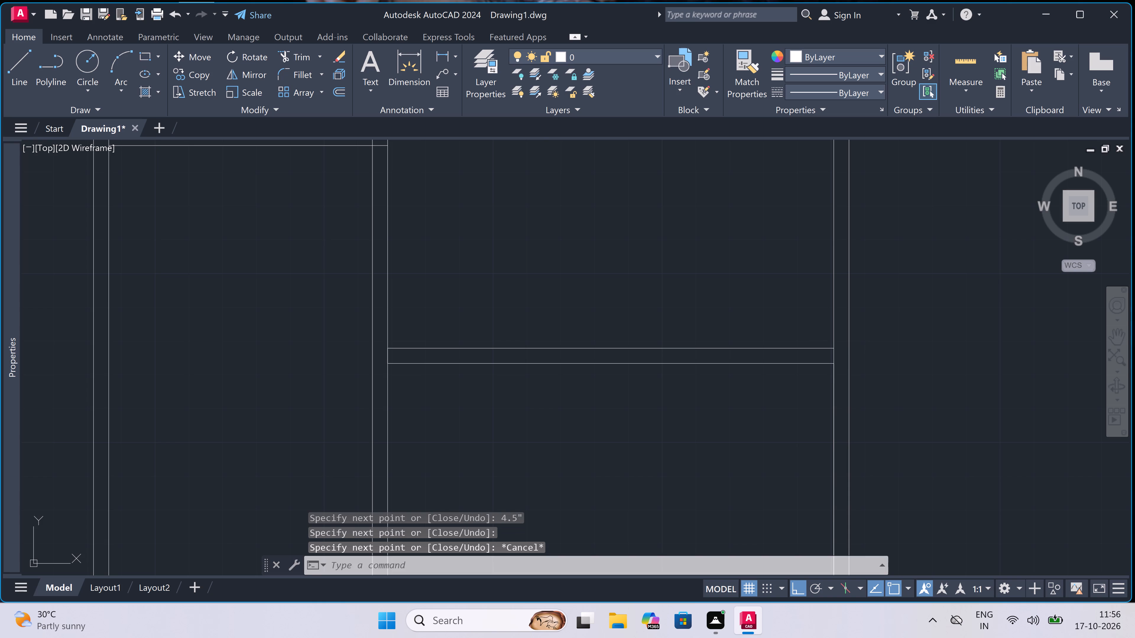
scroll(612, 354, down, 4)
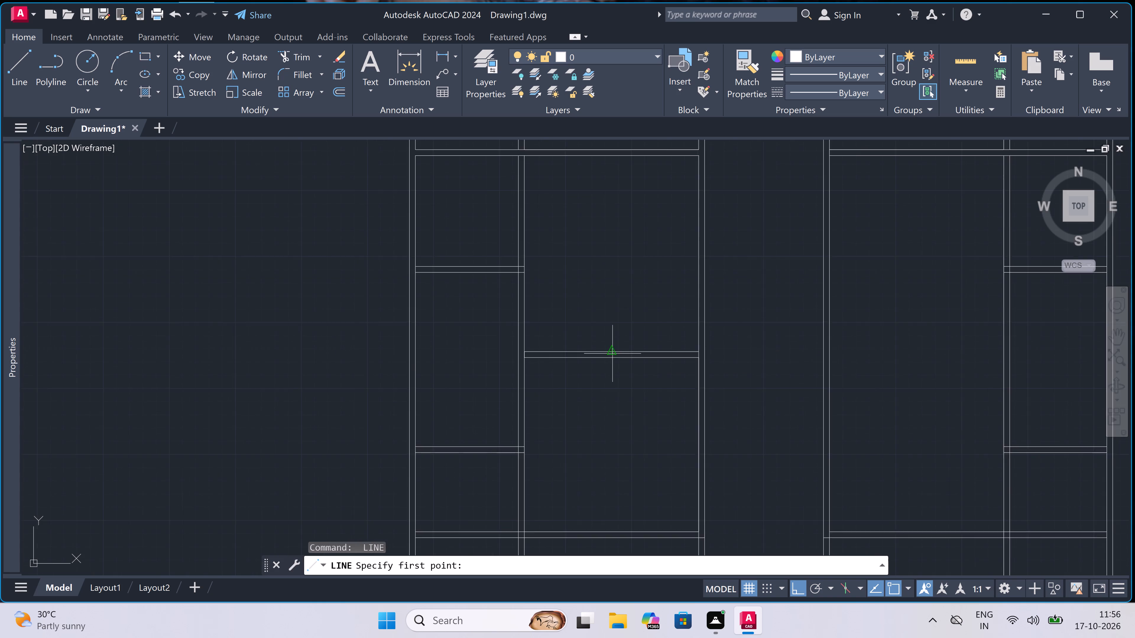
scroll(600, 357, down, 2)
scroll(790, 399, up, 3)
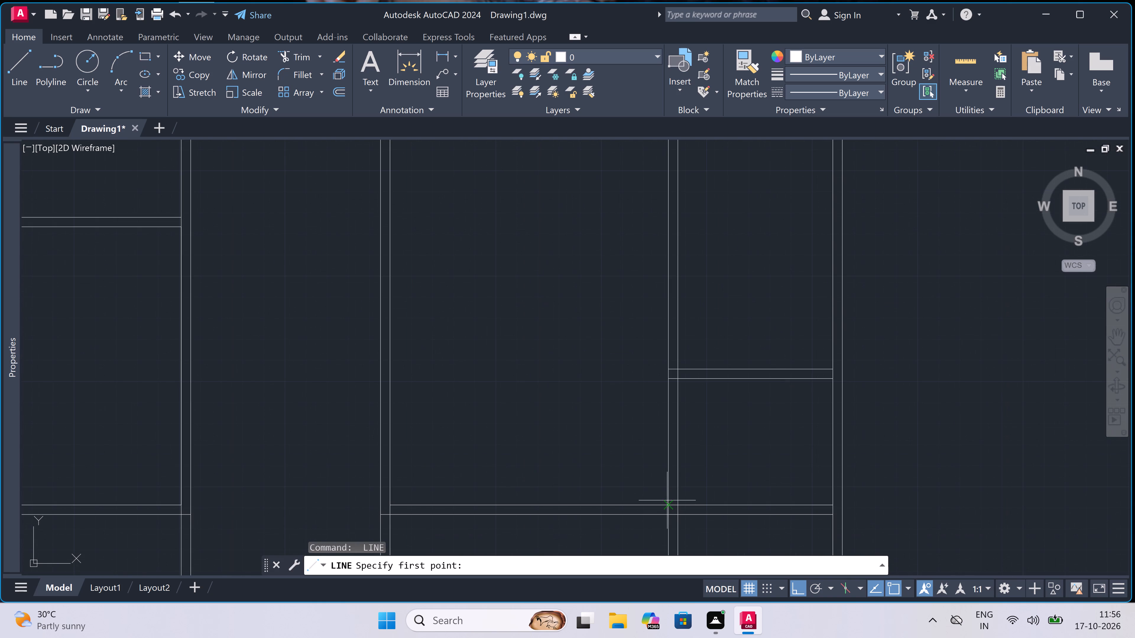
click(667, 502)
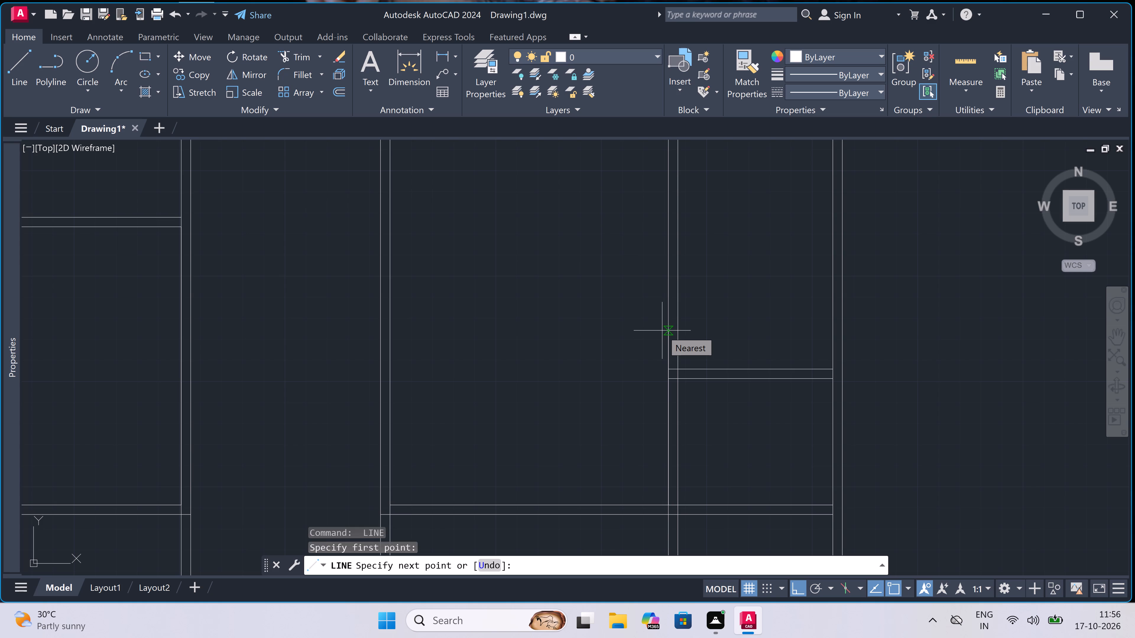
text(11)
text(')
key(space)
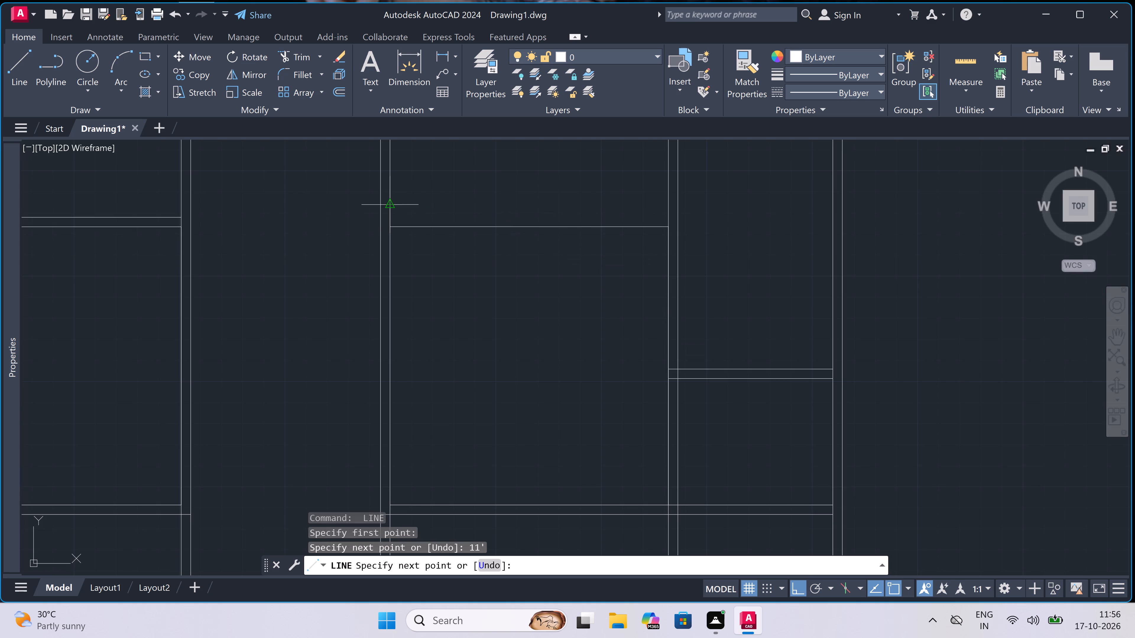
double_click(392, 231)
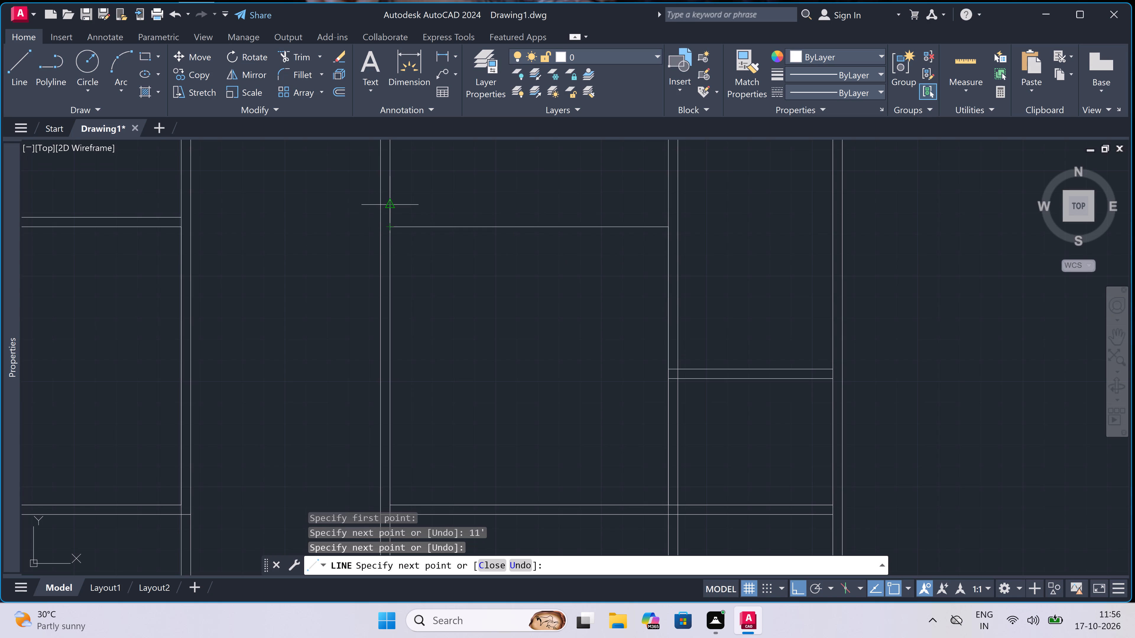
text(4.5)
text(")
key(space)
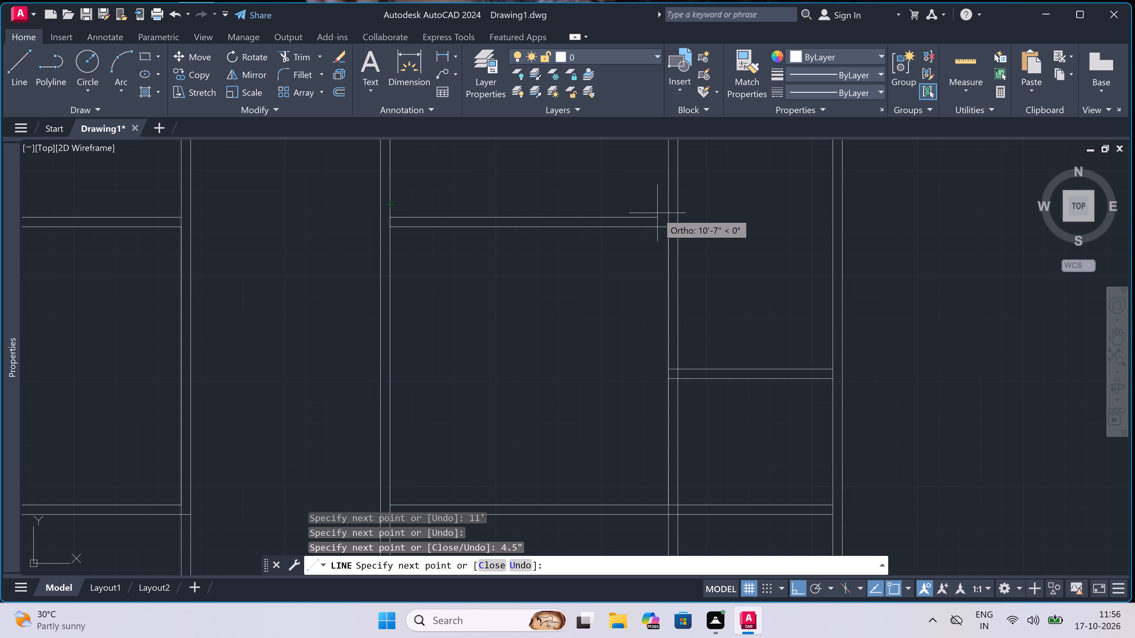
triple_click(670, 214)
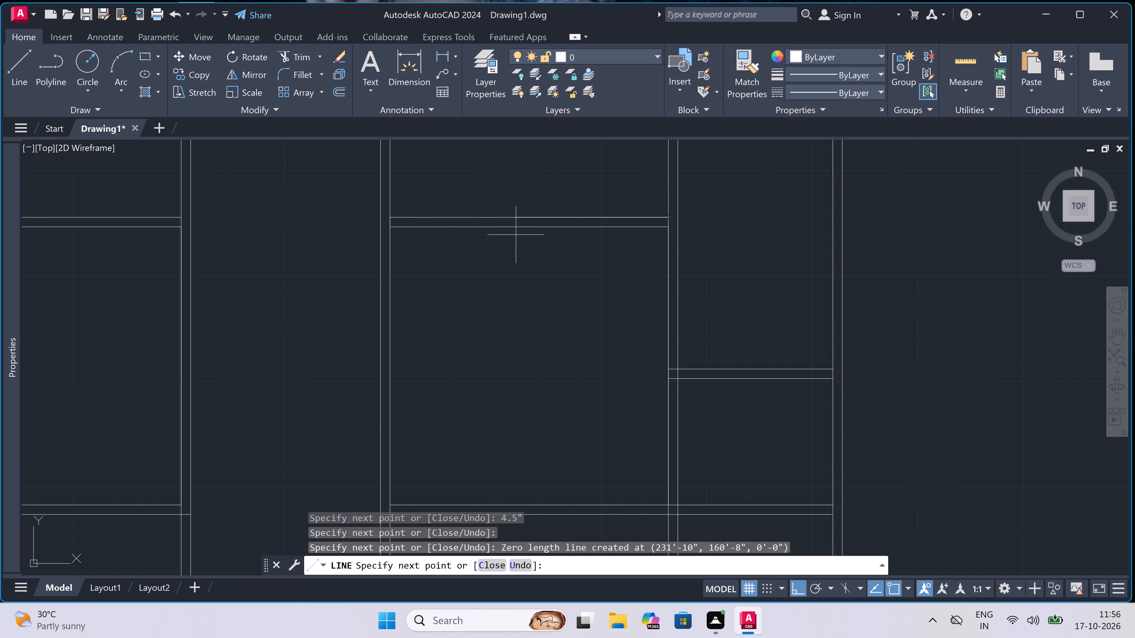
key(Escape)
Examine the whole floor plan, from the corridor and its adjoining rooms to the upper row and top strip.
scroll(556, 230, down, 5)
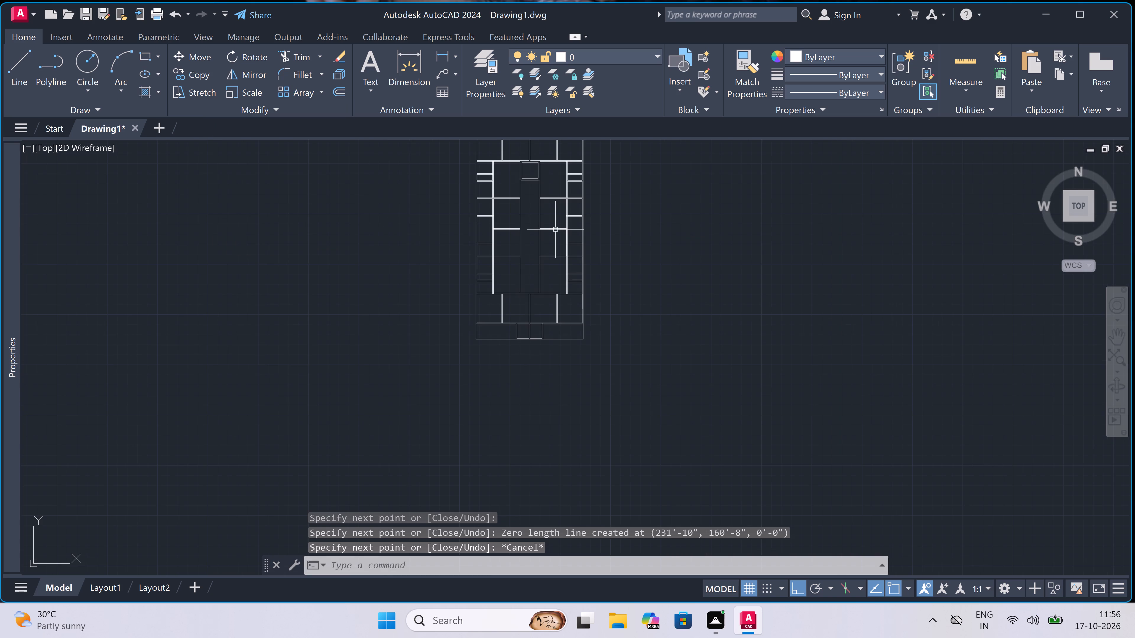
scroll(534, 227, up, 2)
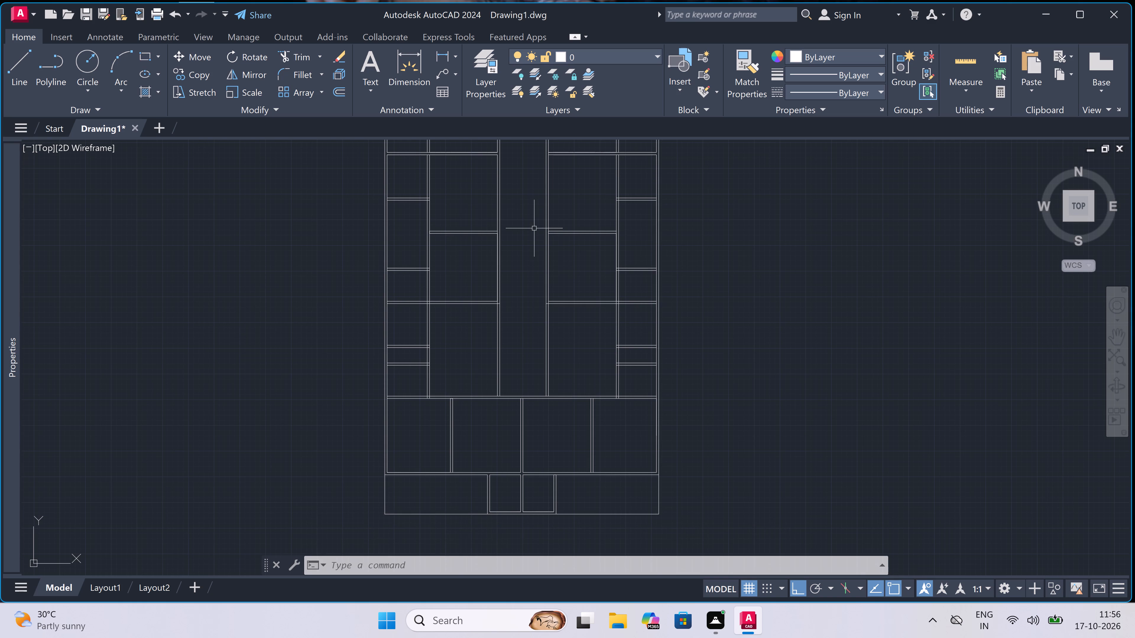
scroll(542, 241, down, 2)
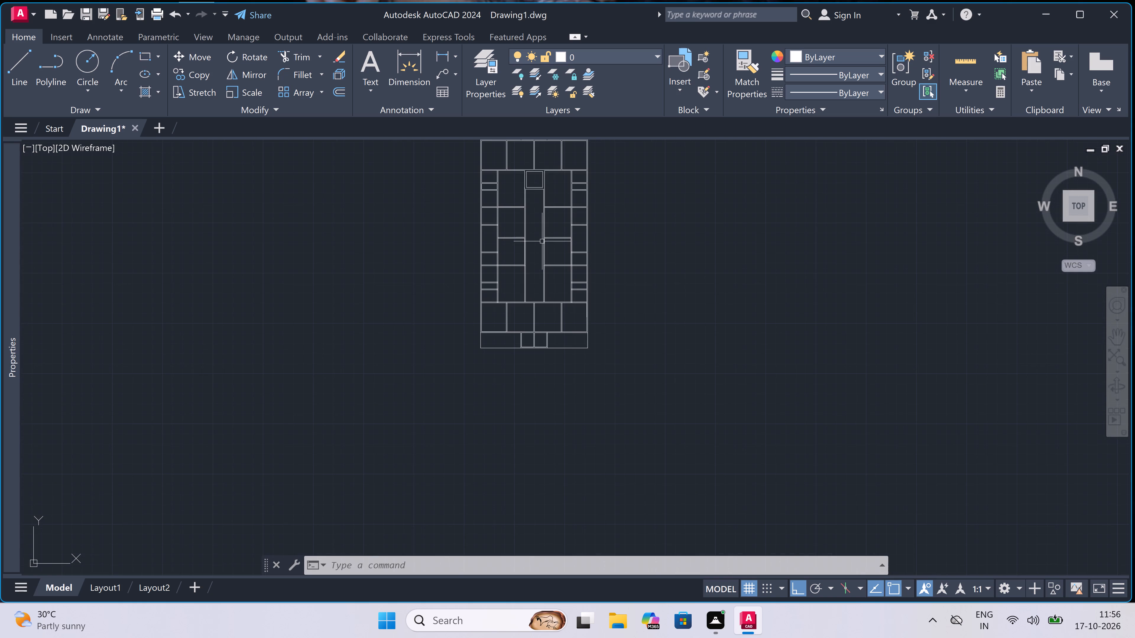
scroll(541, 241, up, 2)
scroll(540, 252, down, 1)
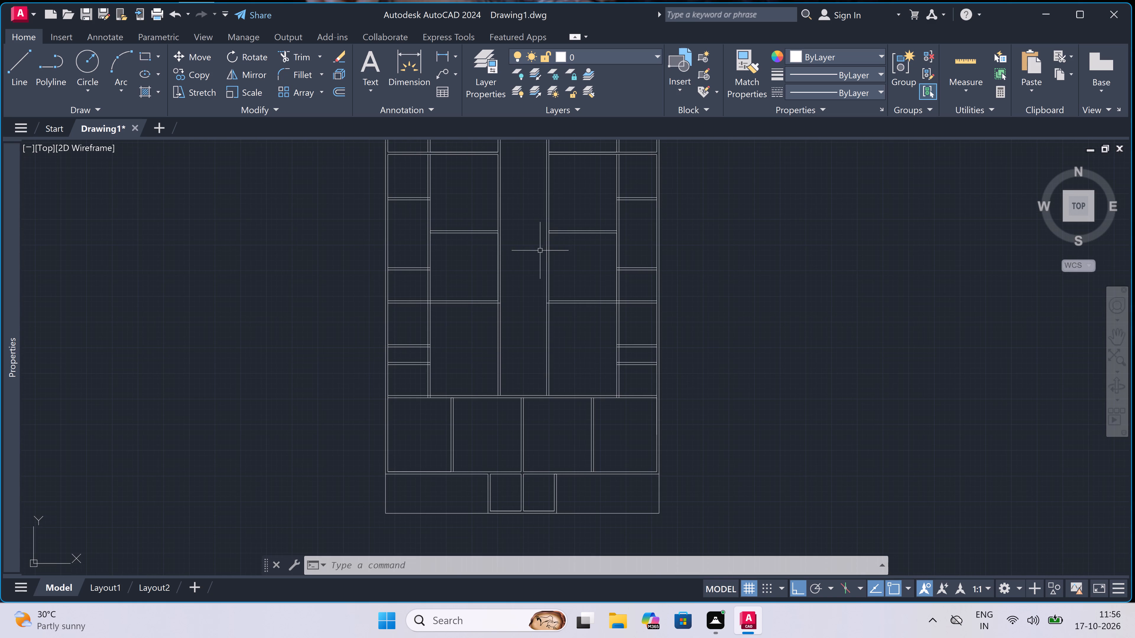
scroll(540, 252, down, 2)
scroll(538, 195, up, 2)
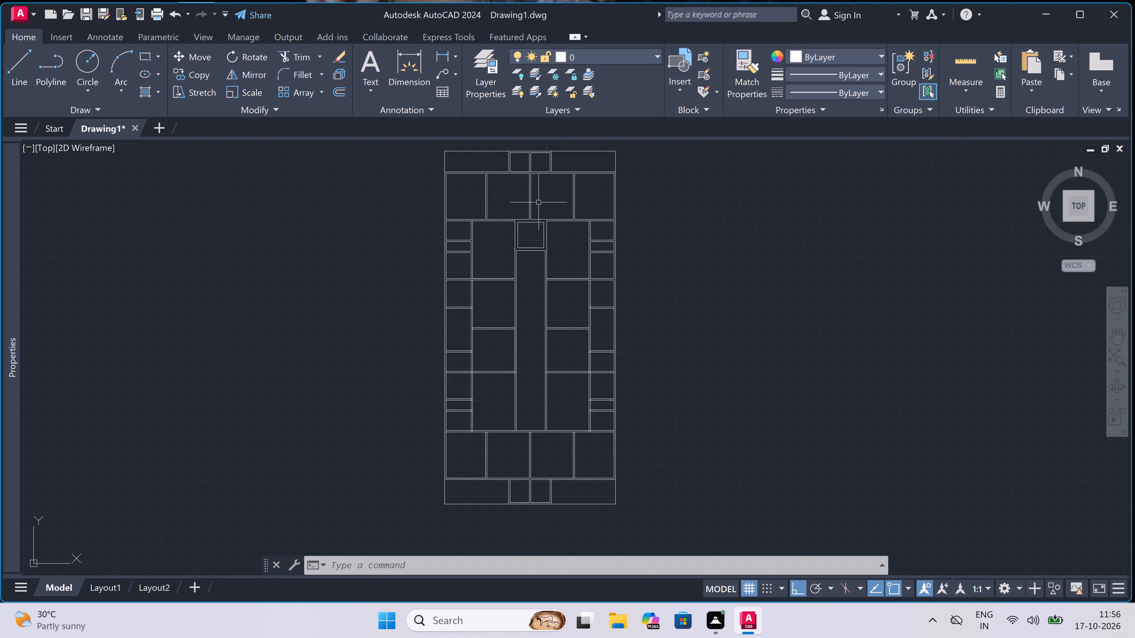
scroll(540, 229, down, 1)
scroll(540, 228, up, 2)
scroll(540, 229, down, 3)
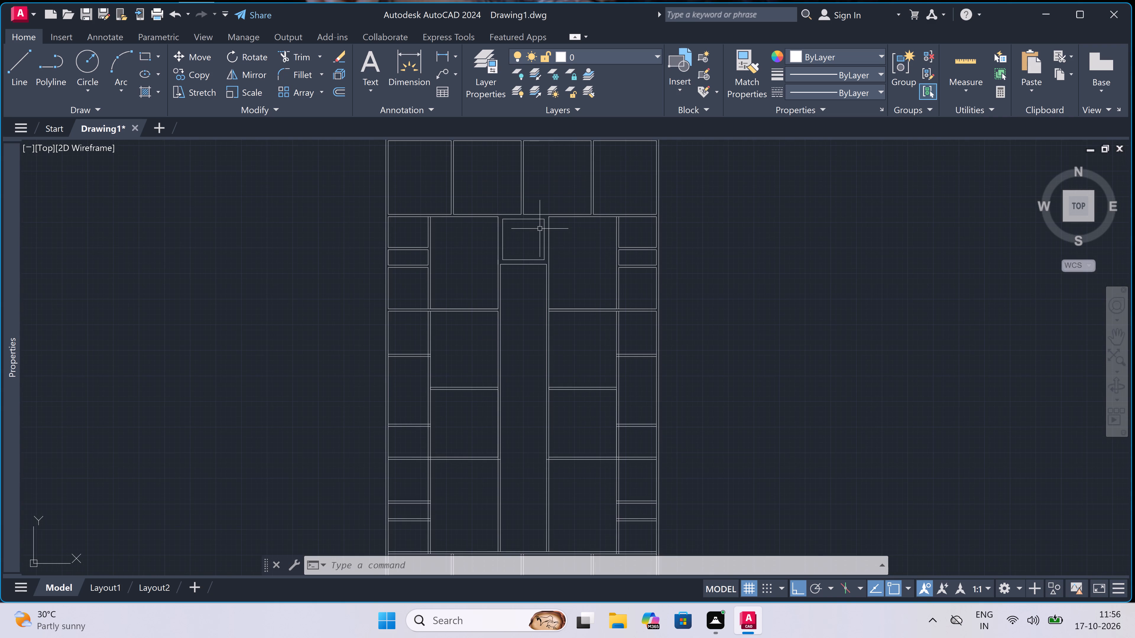
scroll(523, 195, up, 3)
scroll(500, 250, up, 2)
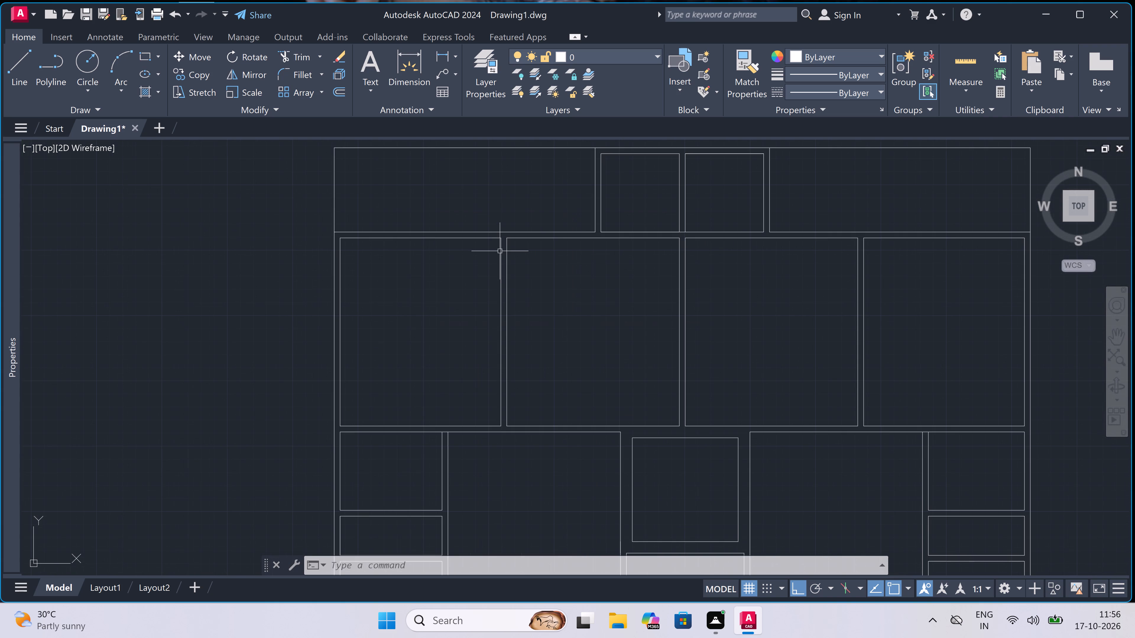
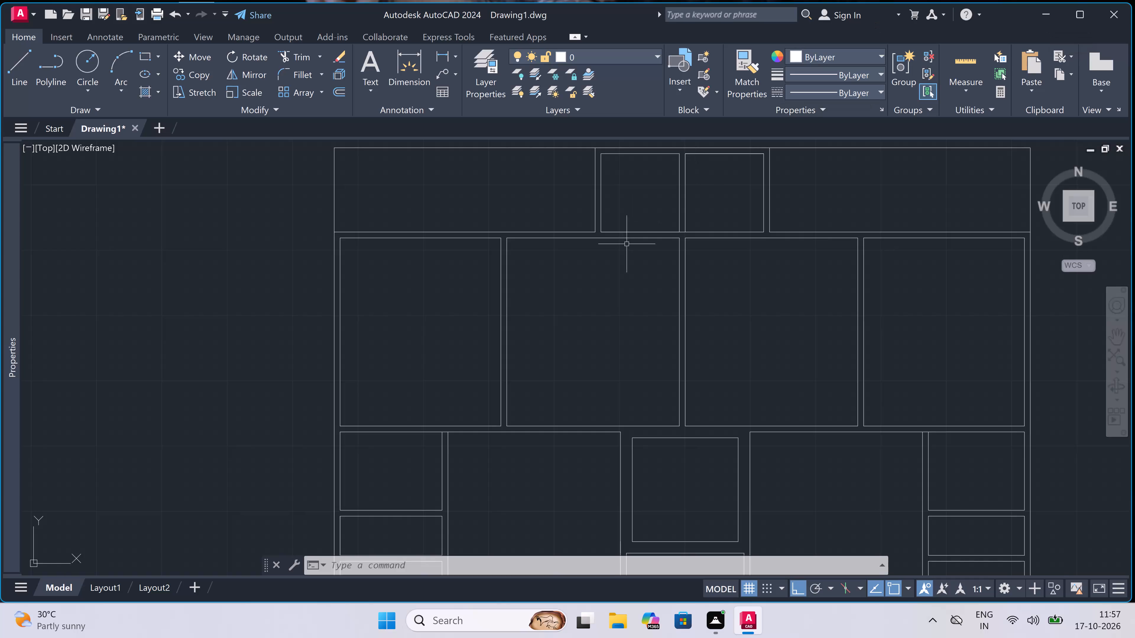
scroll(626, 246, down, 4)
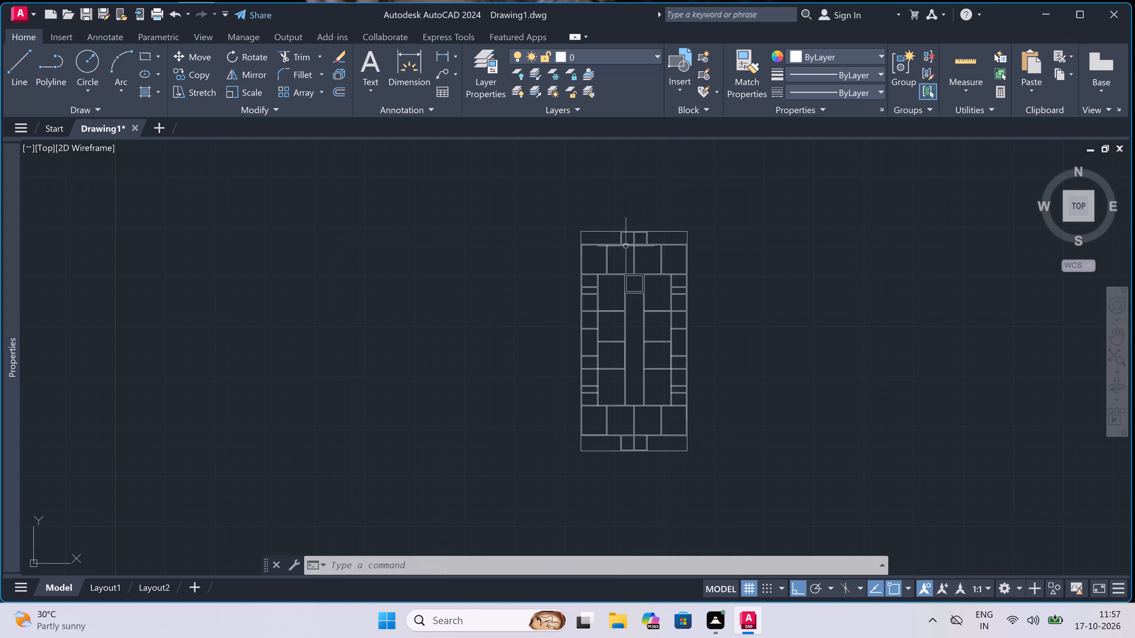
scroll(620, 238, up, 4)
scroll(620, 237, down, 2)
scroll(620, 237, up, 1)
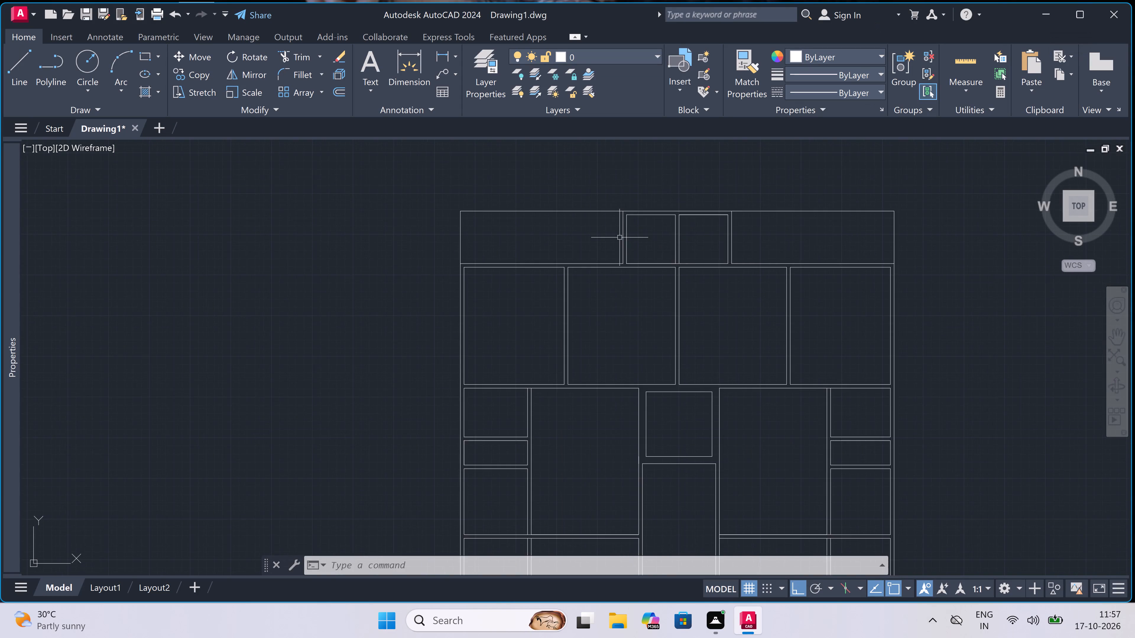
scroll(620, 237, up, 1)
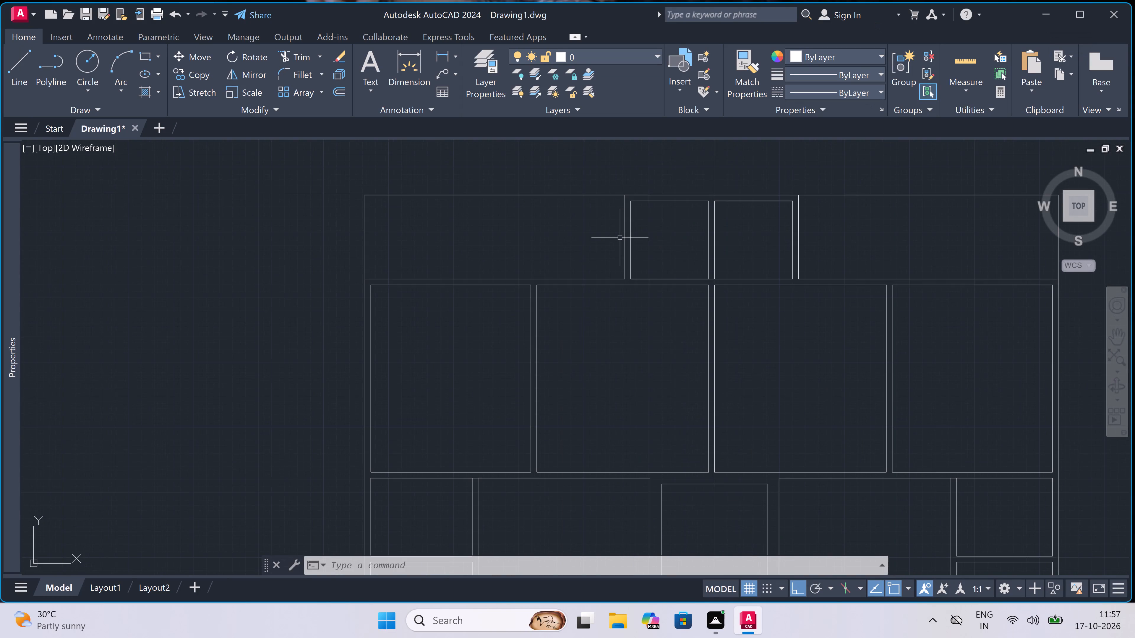
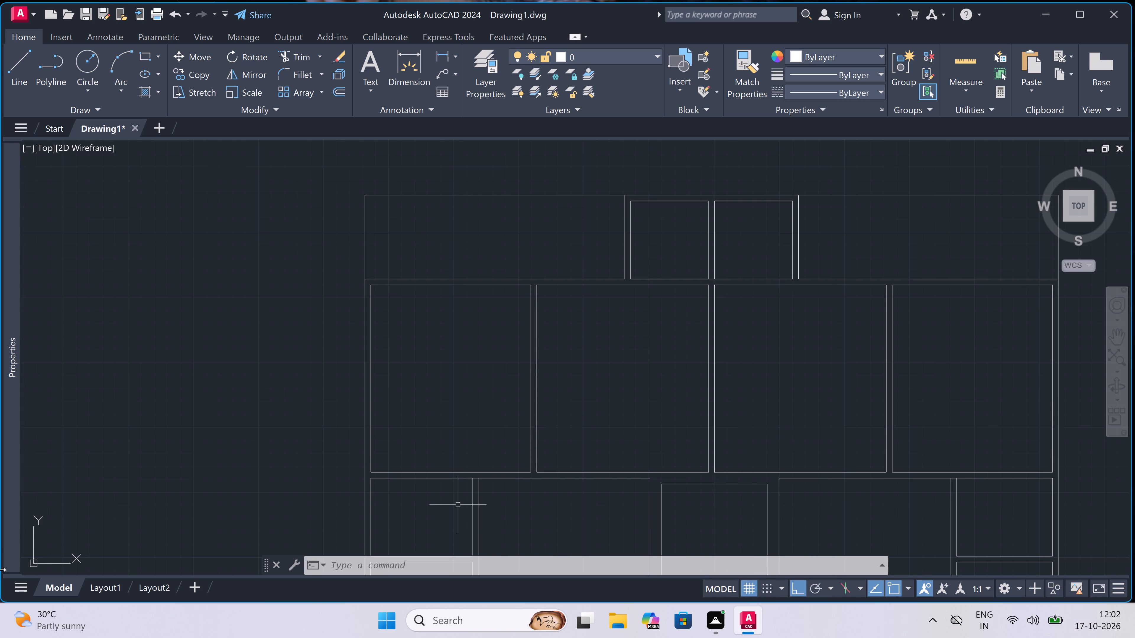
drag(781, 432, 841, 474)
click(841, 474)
Add a two-line multiline text label reading 5'0" WIDE / BALCONY inside the long upper-left space of the floor plan.
text(mt)
key(space)
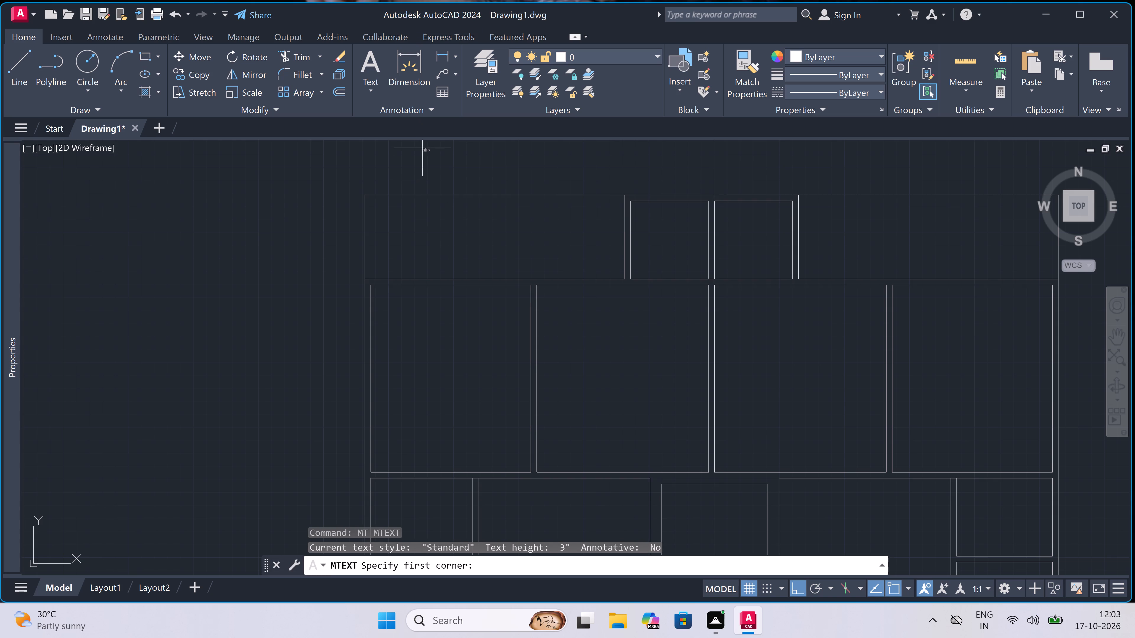
click(434, 229)
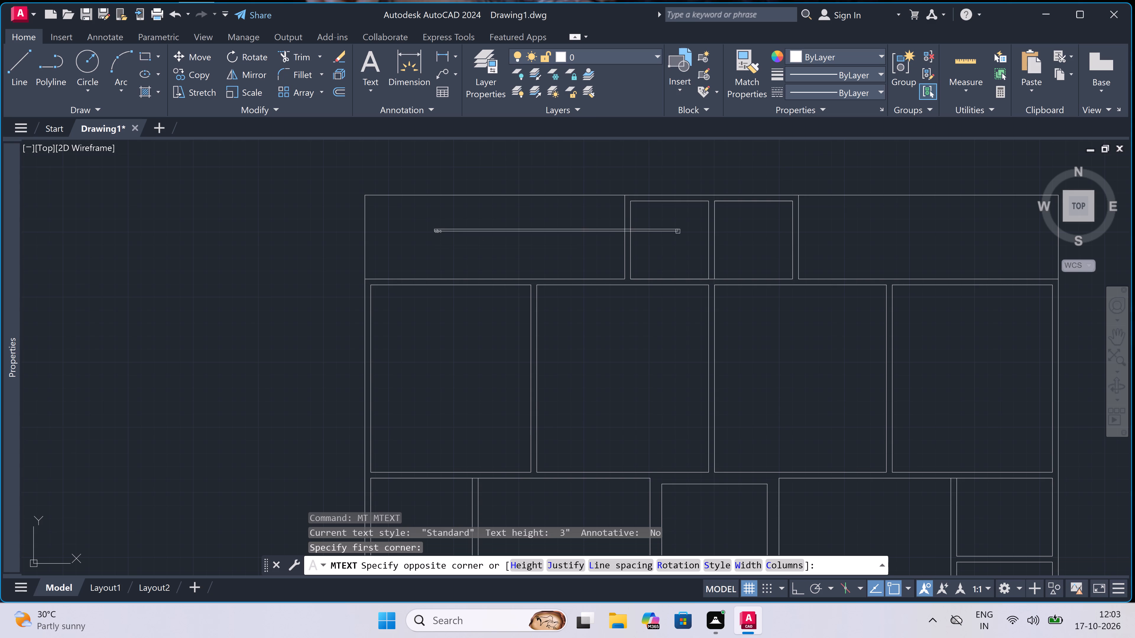
click(689, 239)
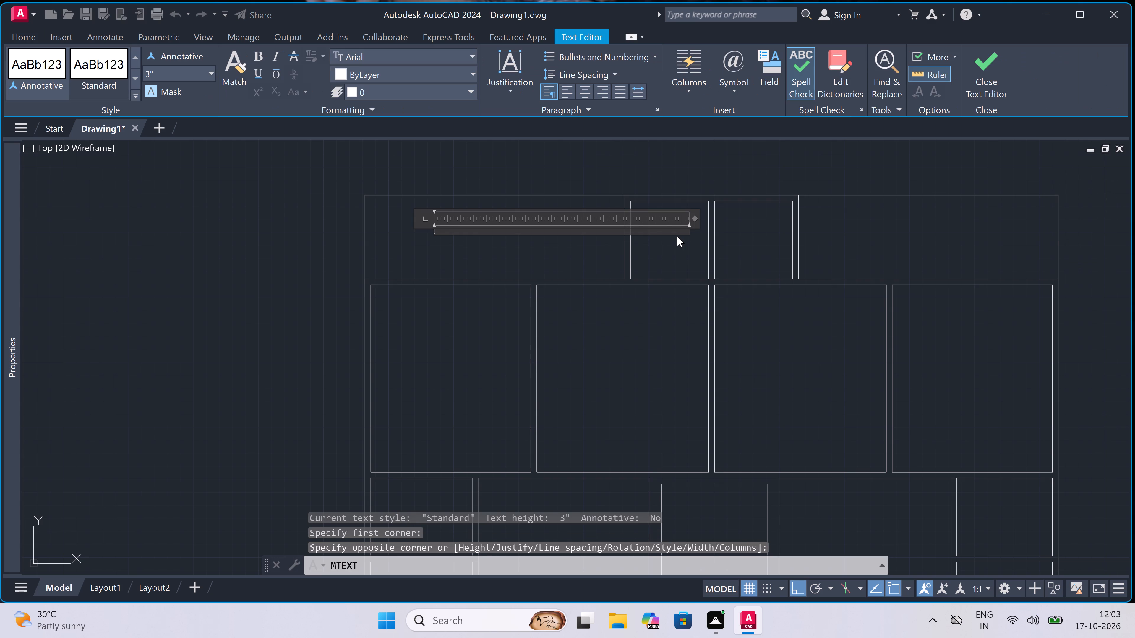
key(5)
key(apostrophe)
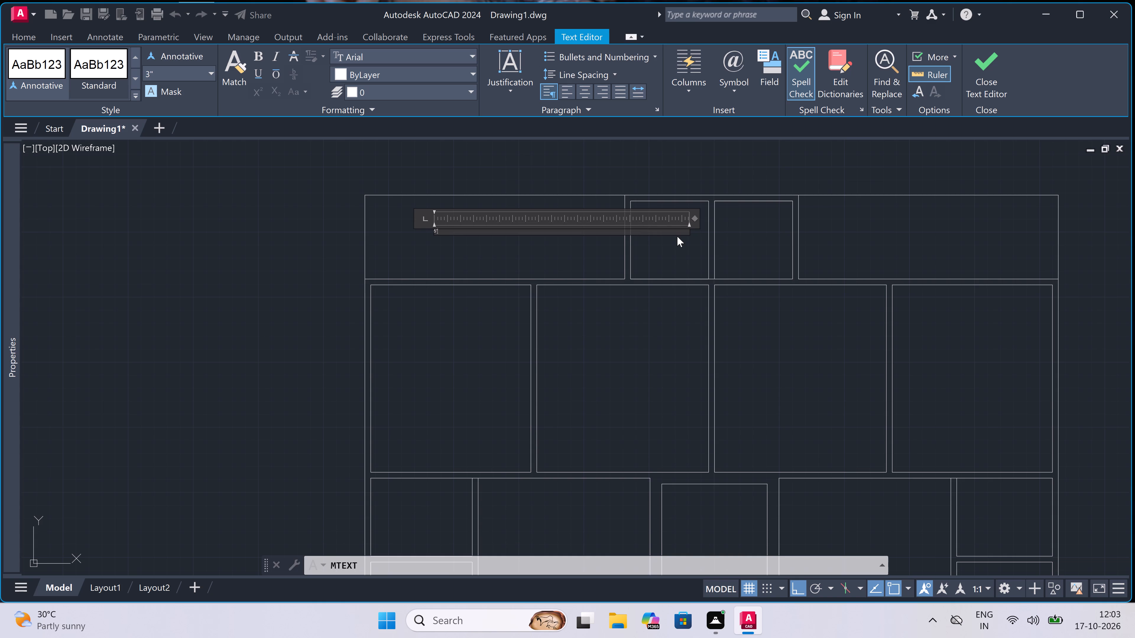
key(Delete)
key(BackSpace)
key(BackSpace)
scroll(600, 180, up, 1)
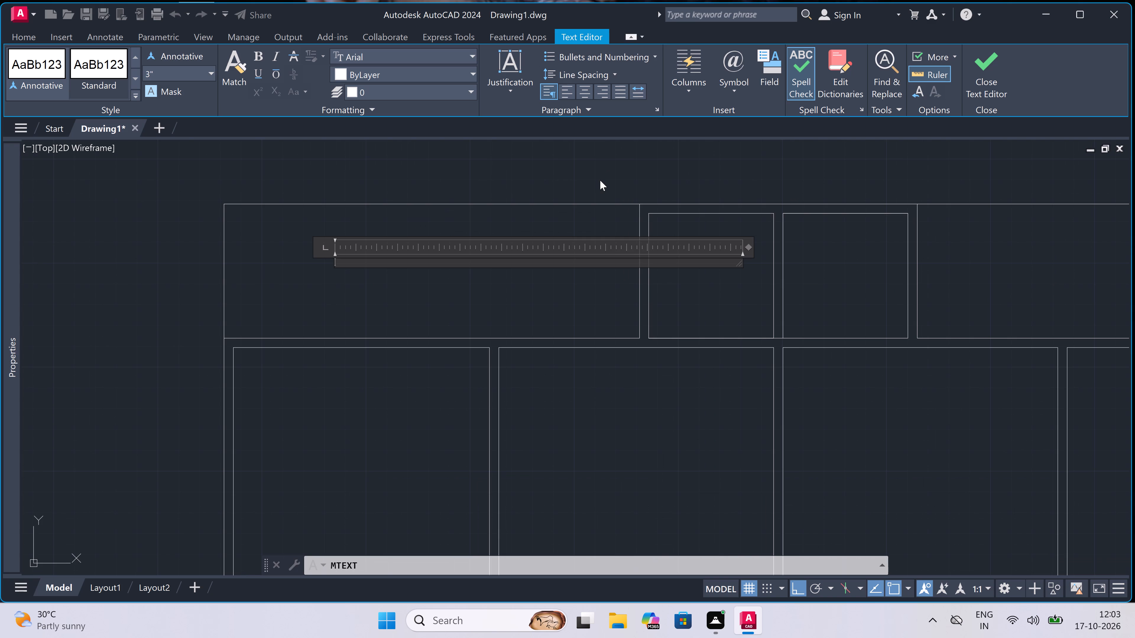
key(5)
key(apostrophe)
text(0')
key(BackSpace)
key(shift+quotedbl)
key(space)
key(w)
key(BackSpace)
key(w)
text(IDE)
key(BackSpace)
key(e)
key(Return)
text(BALCONY)
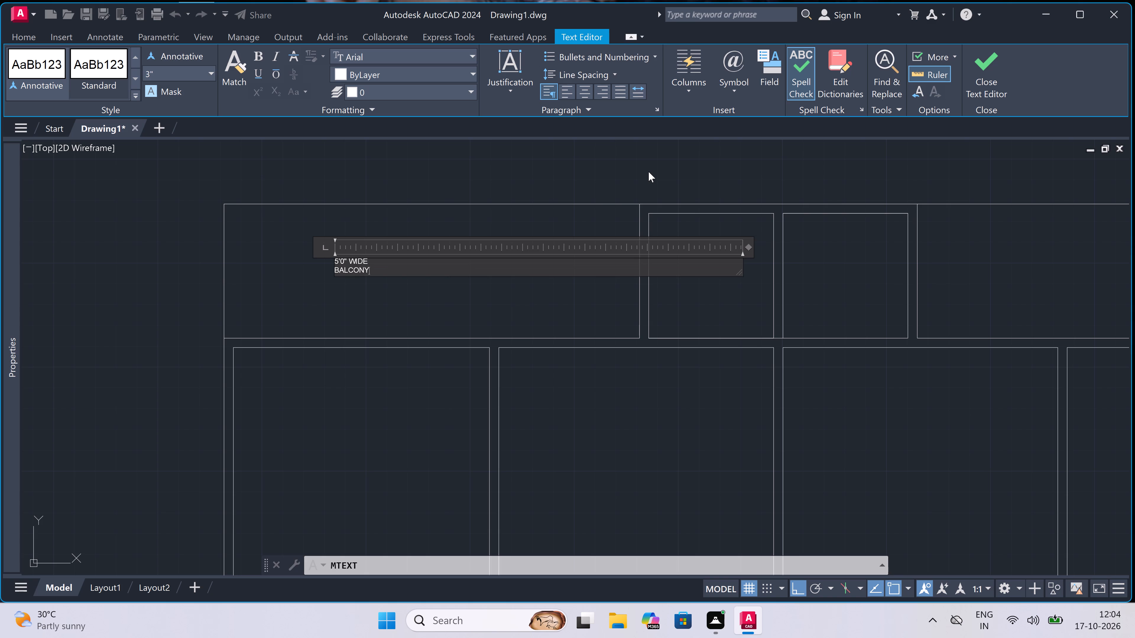
click(554, 309)
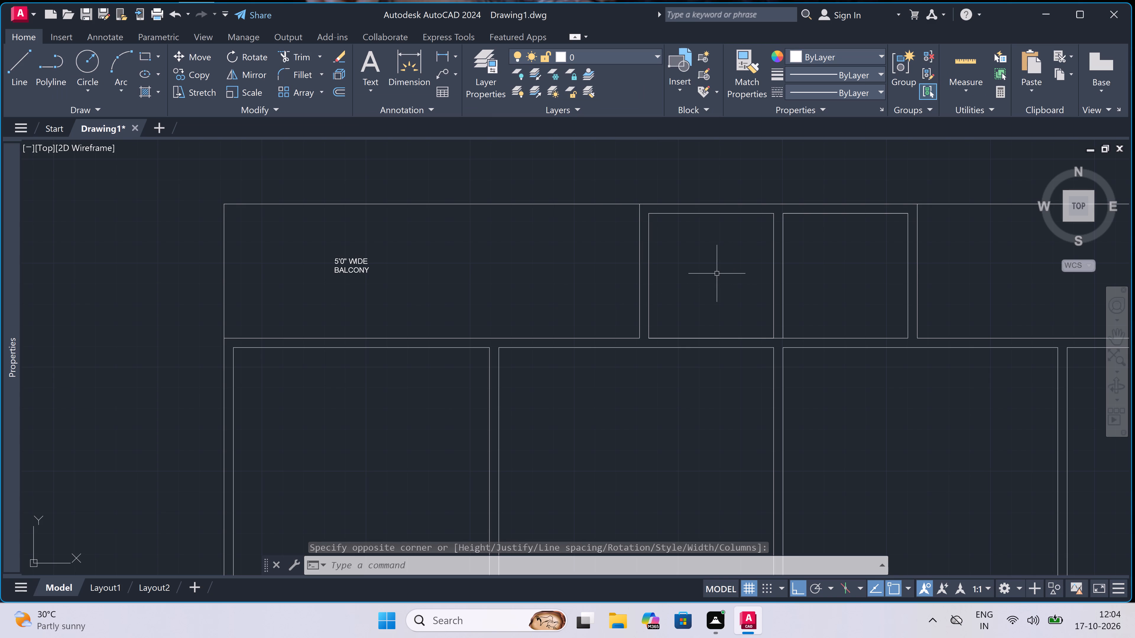
Start a multiline text label in the left of the two small rooms at the plan's top centre, spanning its box into the adjacent room.
click(671, 258)
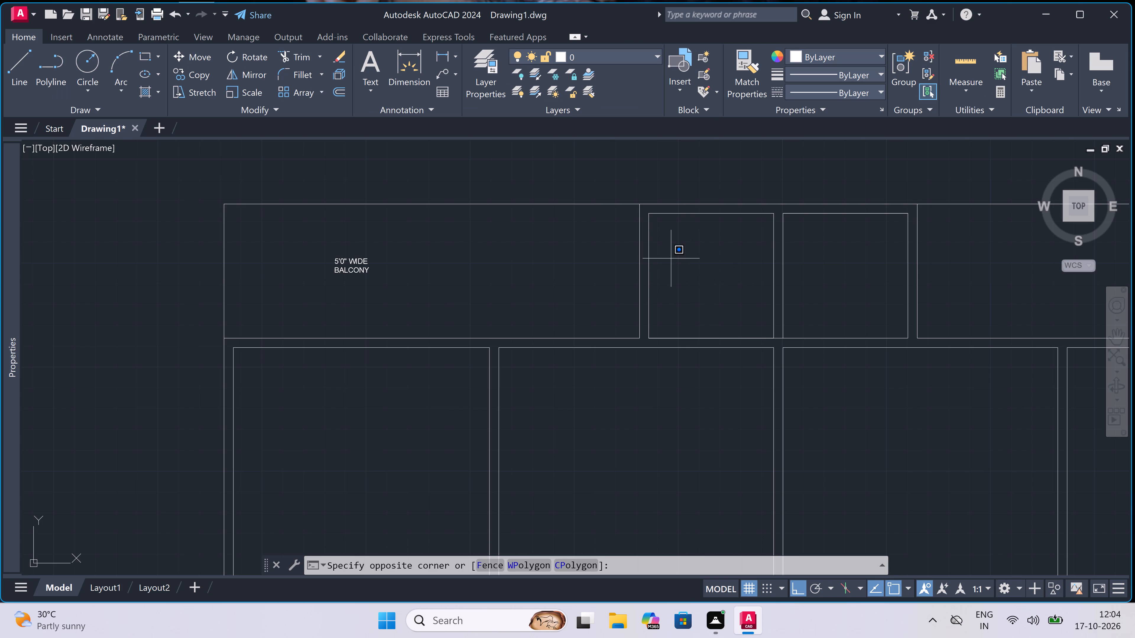
text(MY)
key(BackSpace)
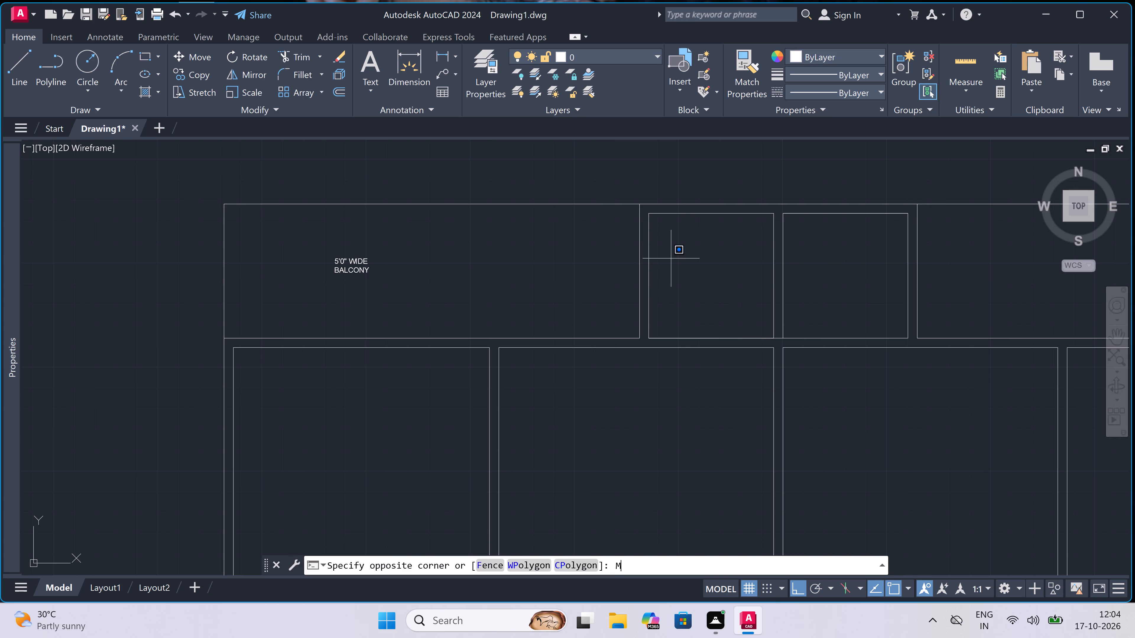
text(T)
key(space)
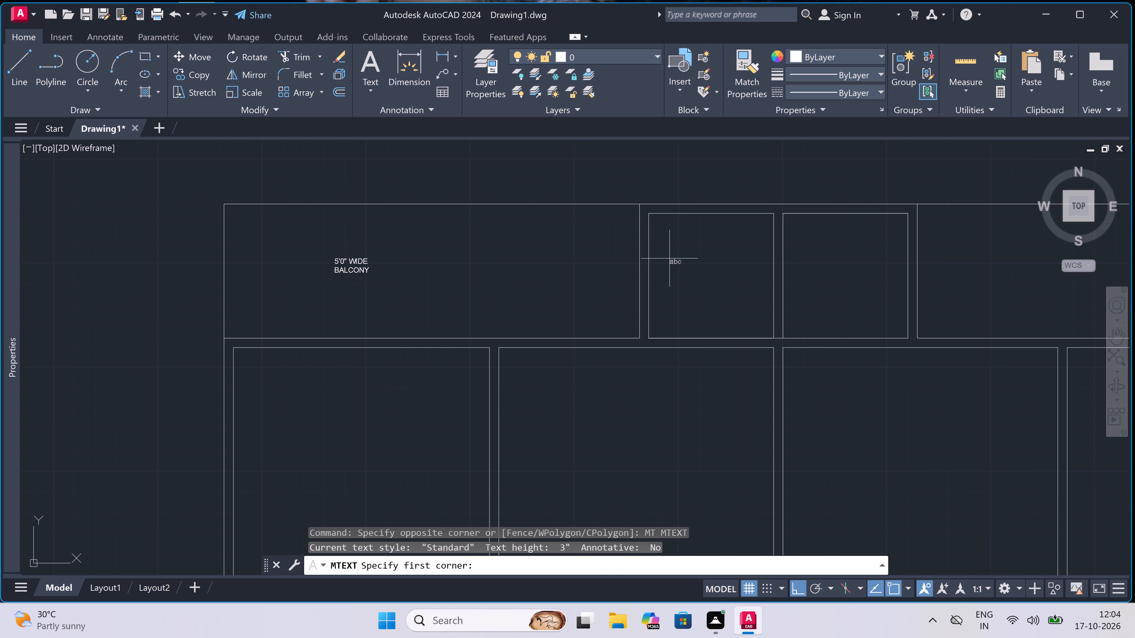
click(669, 258)
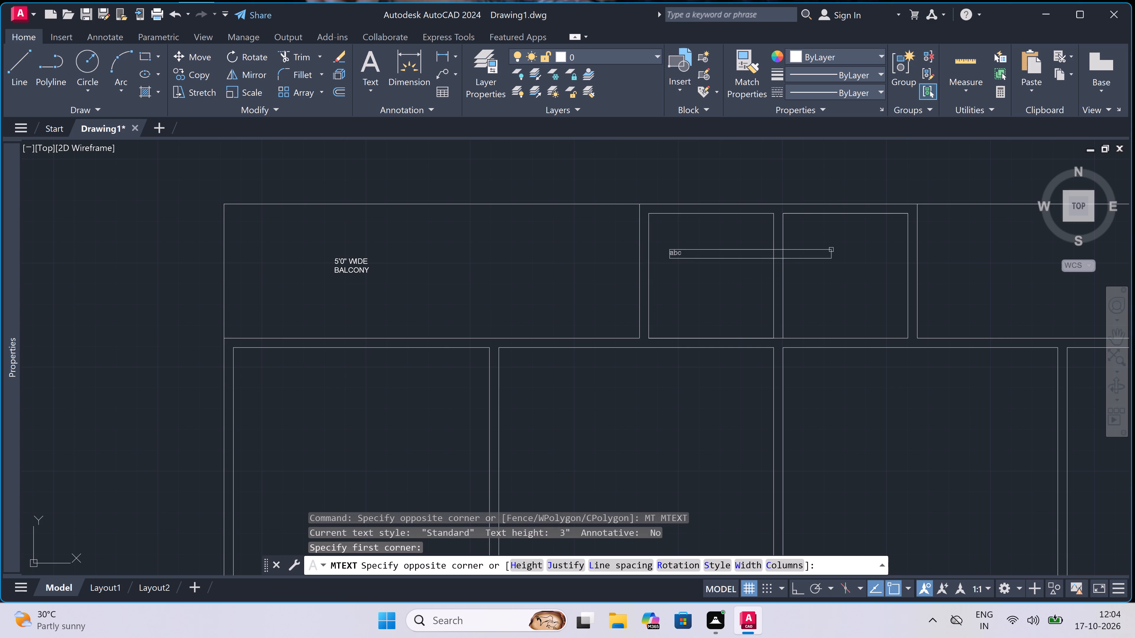
click(886, 281)
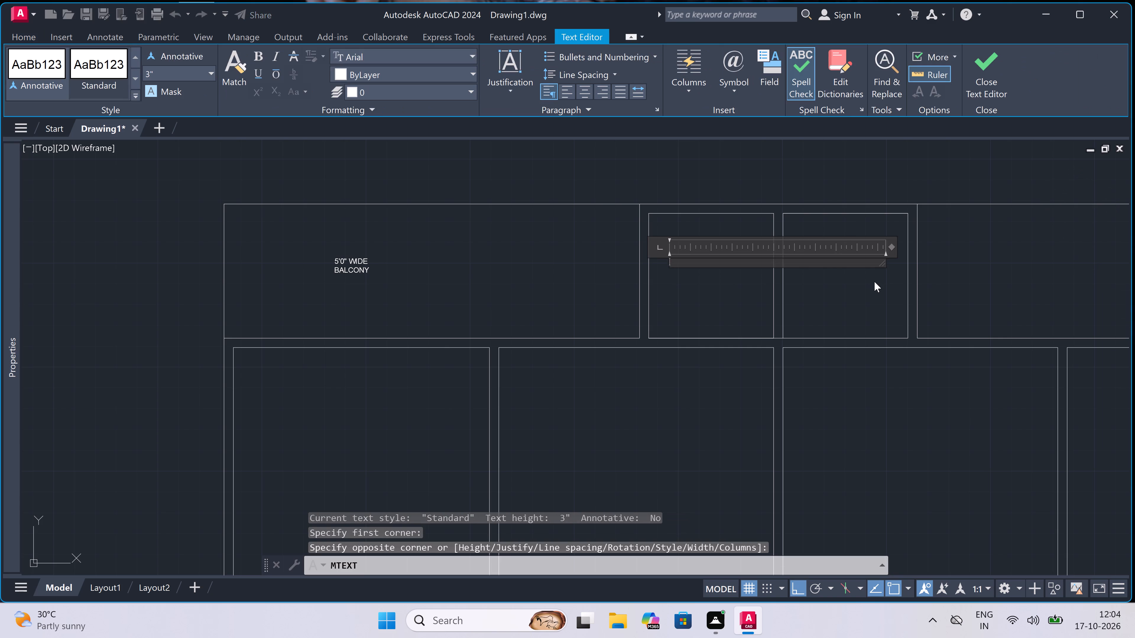
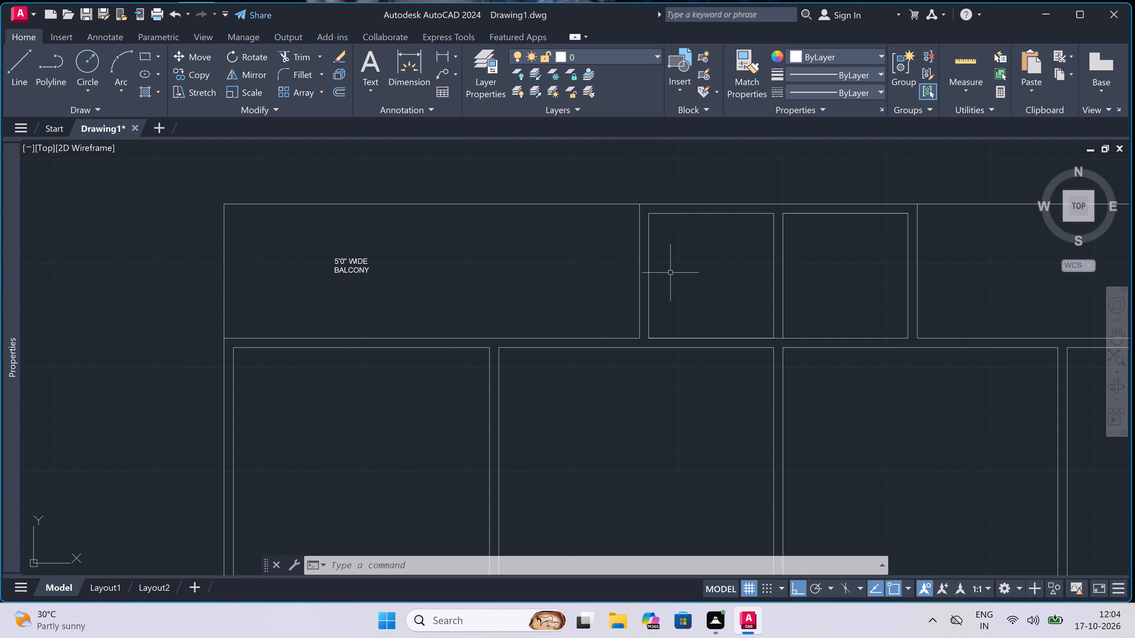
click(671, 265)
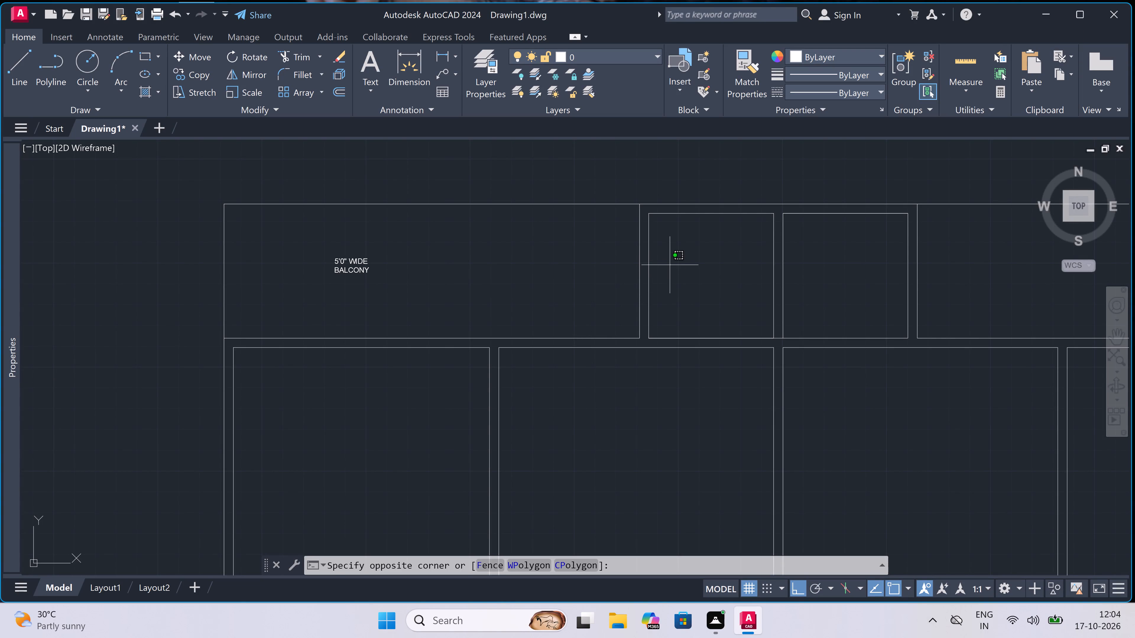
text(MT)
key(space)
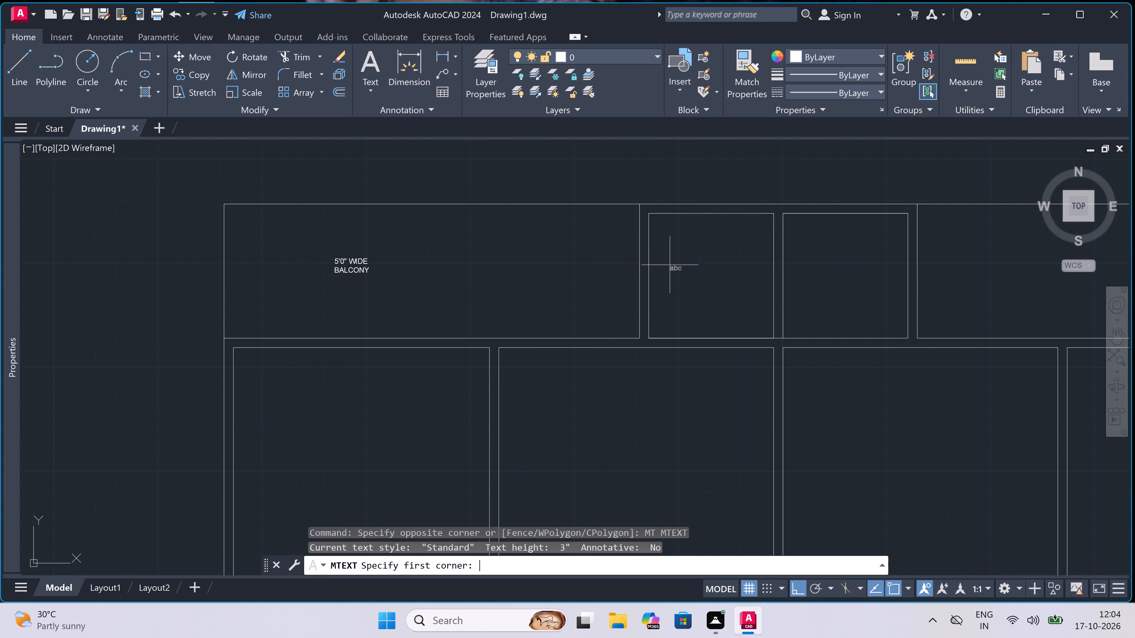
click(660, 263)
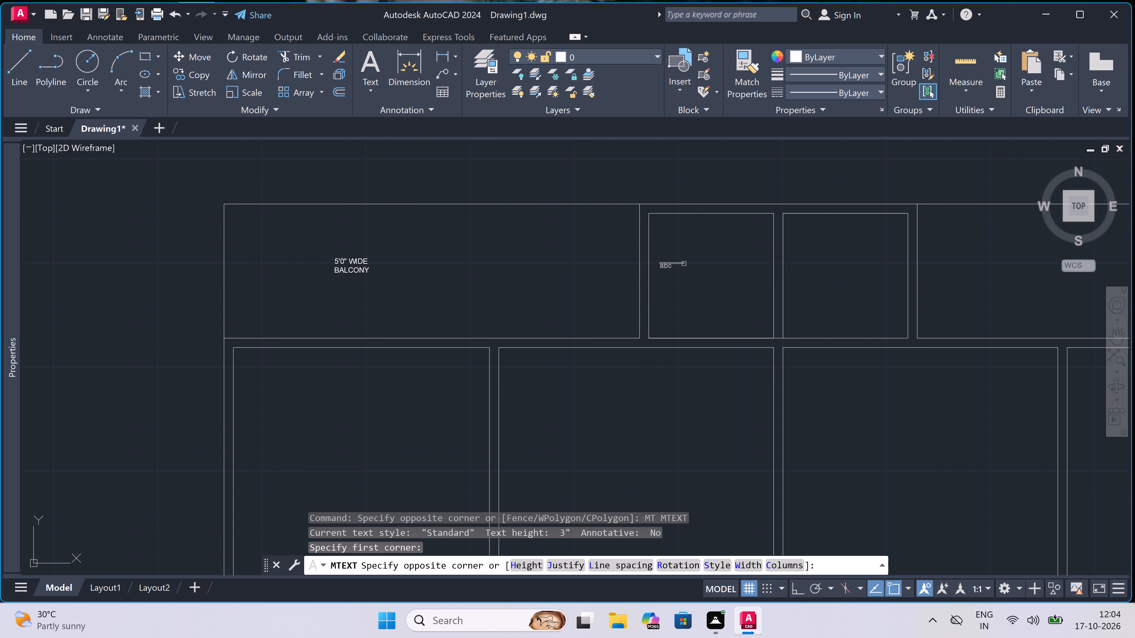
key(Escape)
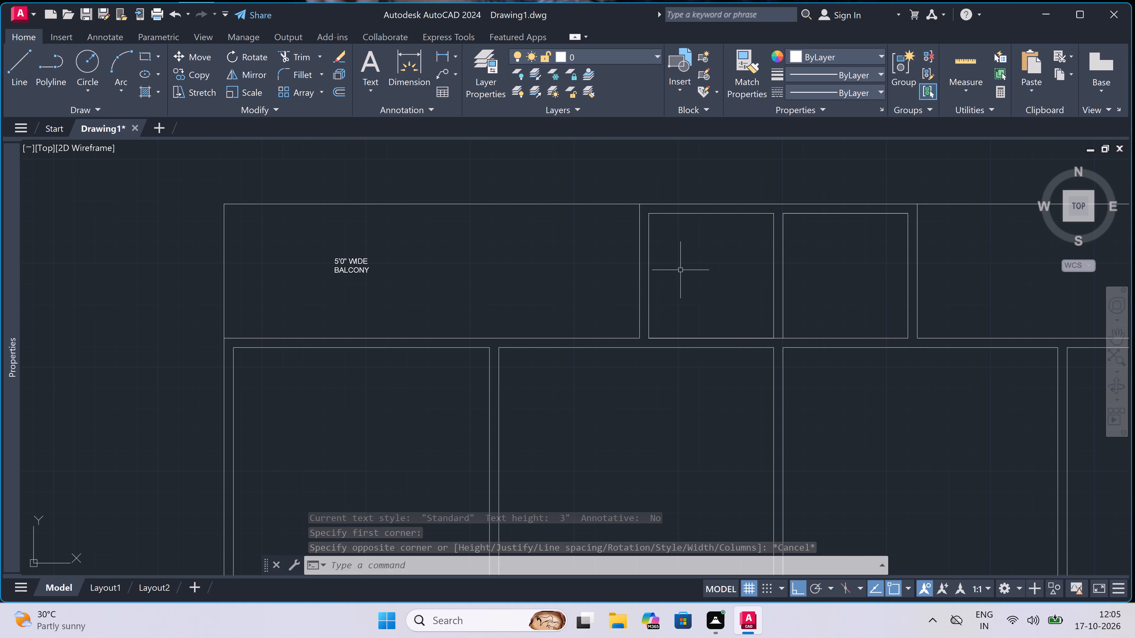
Add a two-line multiline text label reading TOILET / 5'0"x6'0" in the left of the two small rooms at the plan's top centre.
text(MT)
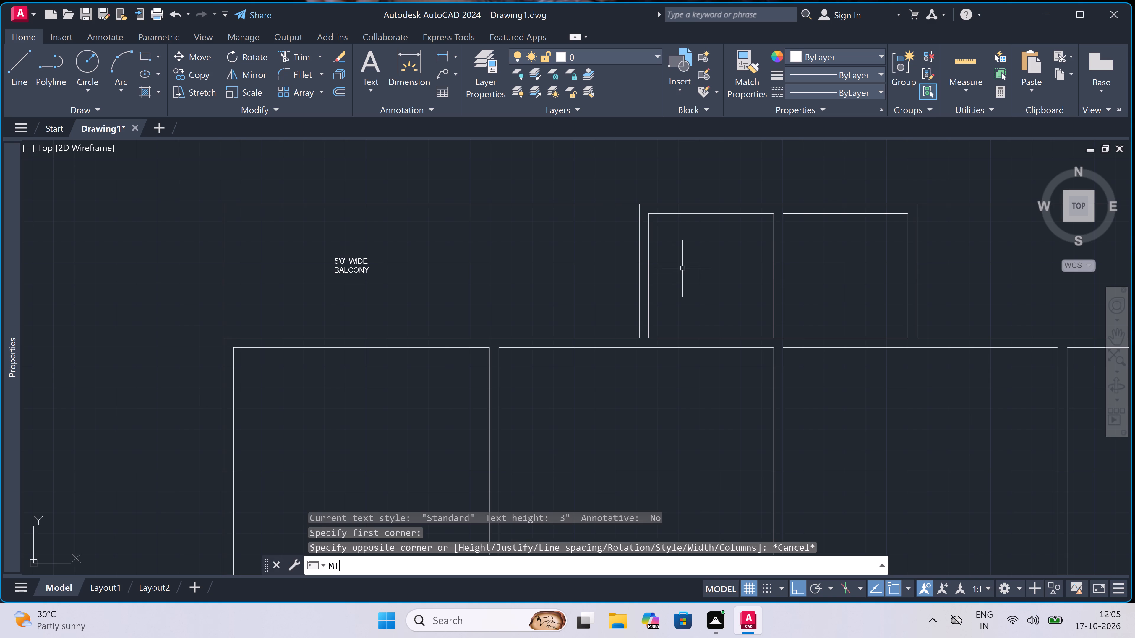
key(space)
scroll(682, 268, up, 1)
click(682, 267)
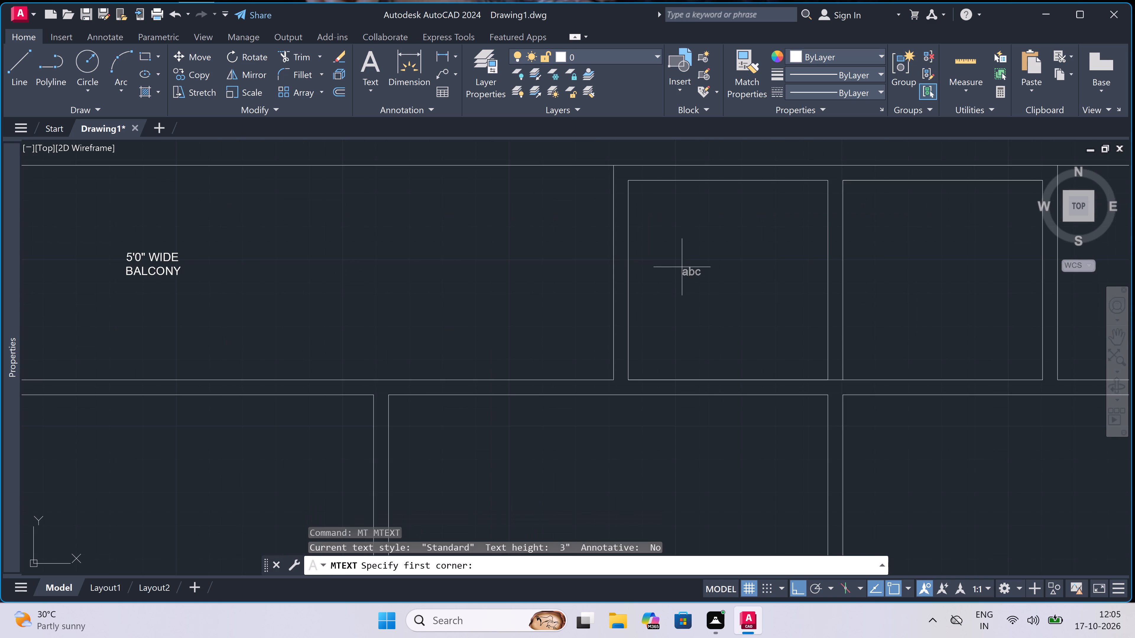
click(1070, 290)
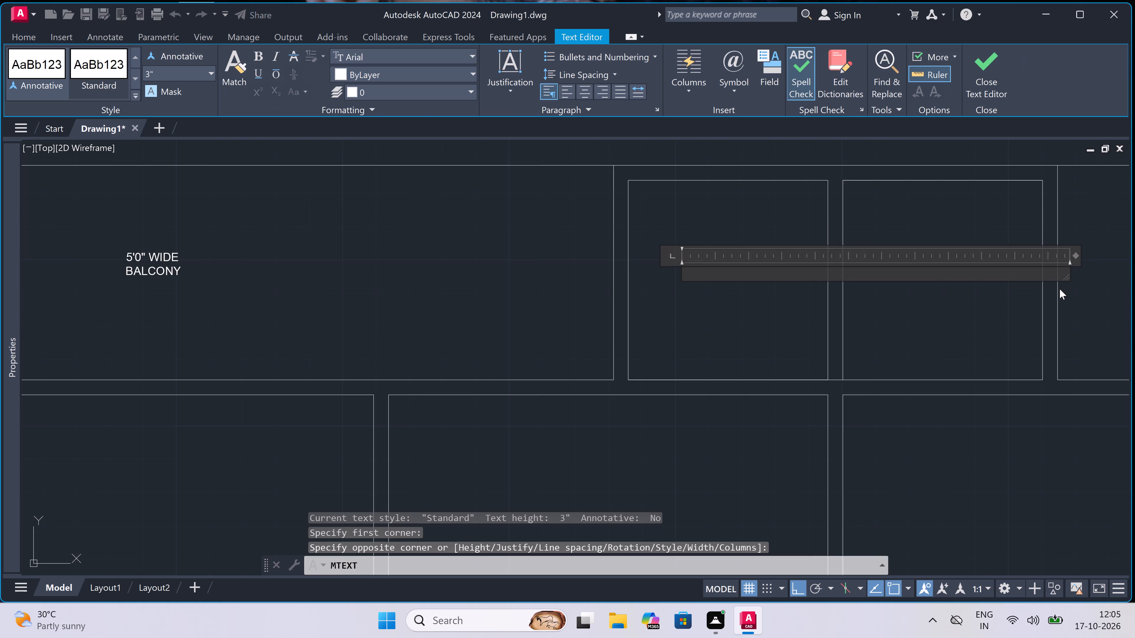
text(TOILET)
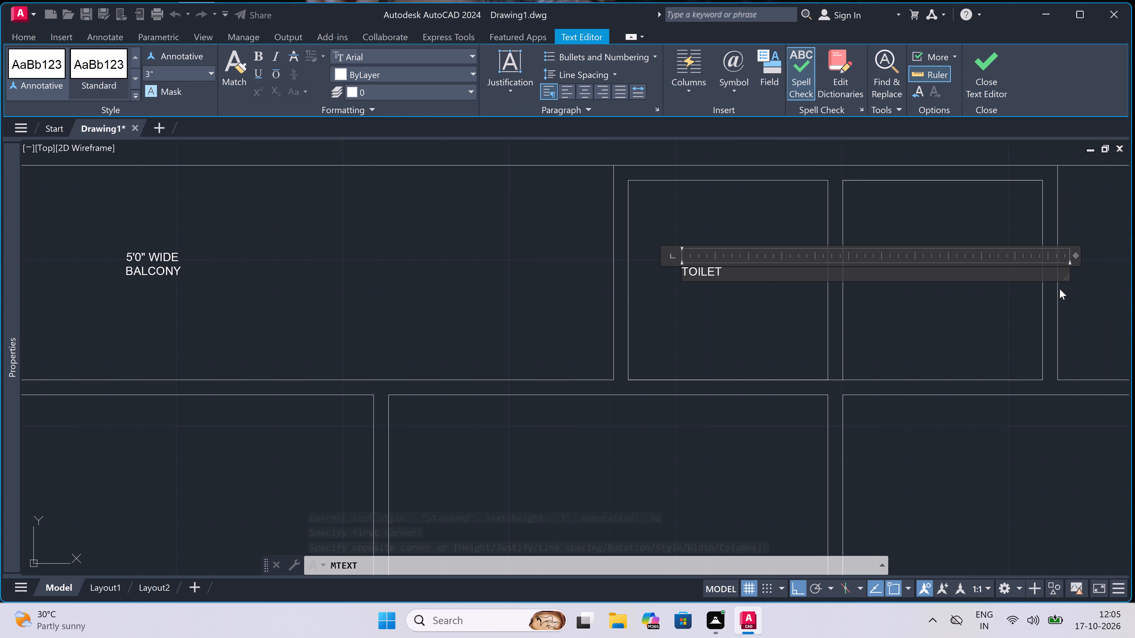
key(Return)
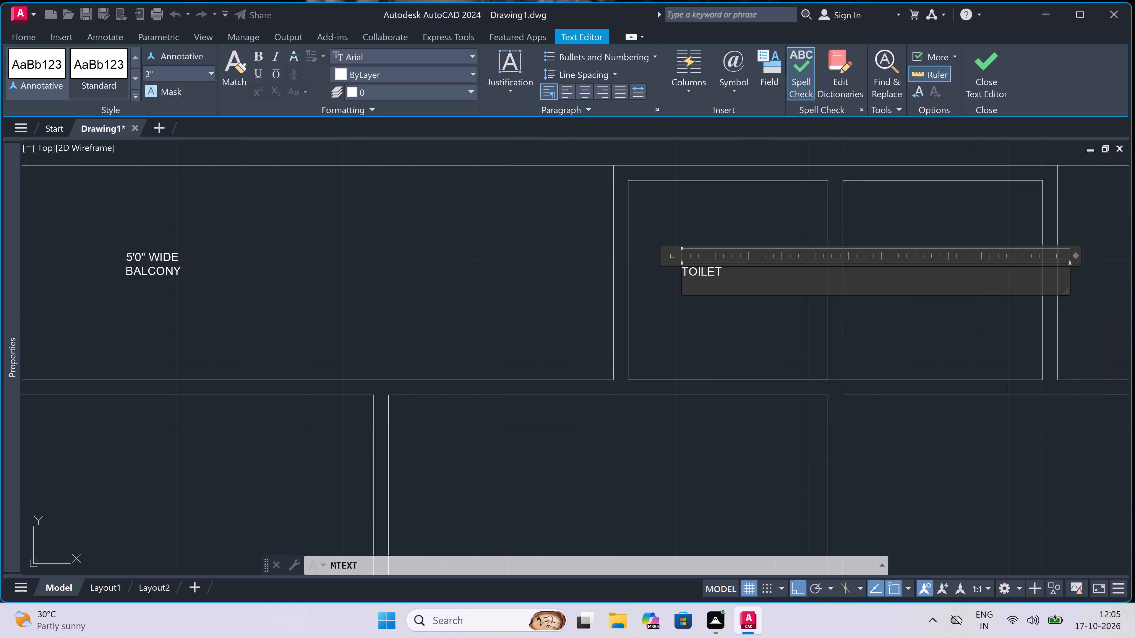
key(5)
key(apostrophe)
key(0)
key(shift+quotedbl)
key(x)
key(6)
key(apostrophe)
key(0)
key(shift+quotedbl)
click(974, 367)
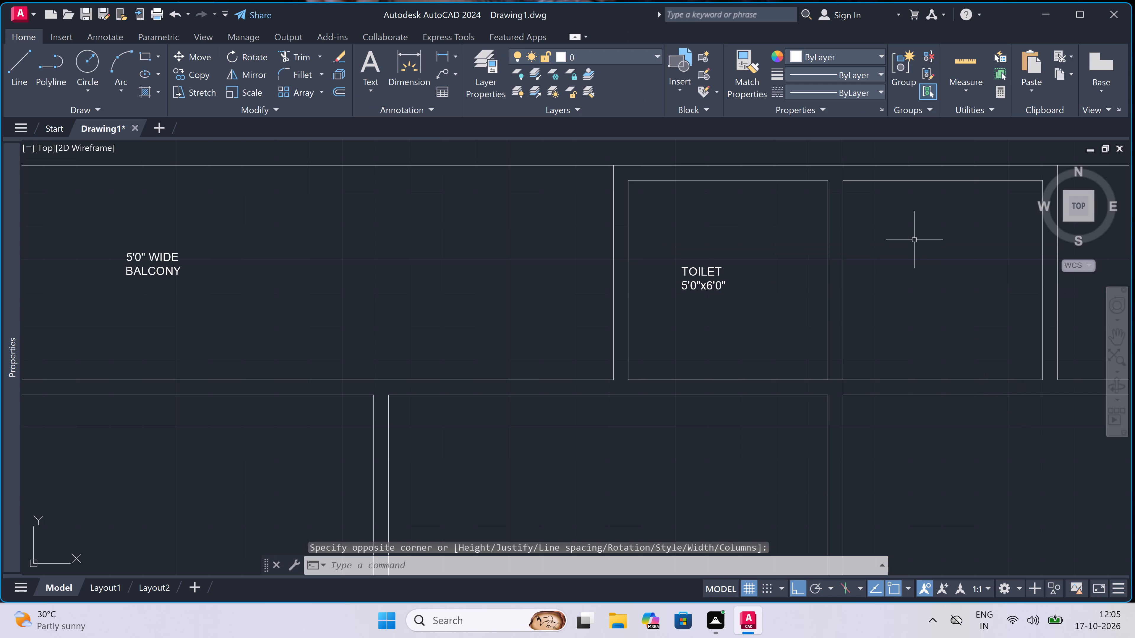
Add a two-line multiline text label reading TOILET / 5'0"x6'0" in the right of the two small rooms at the plan's top centre.
click(895, 272)
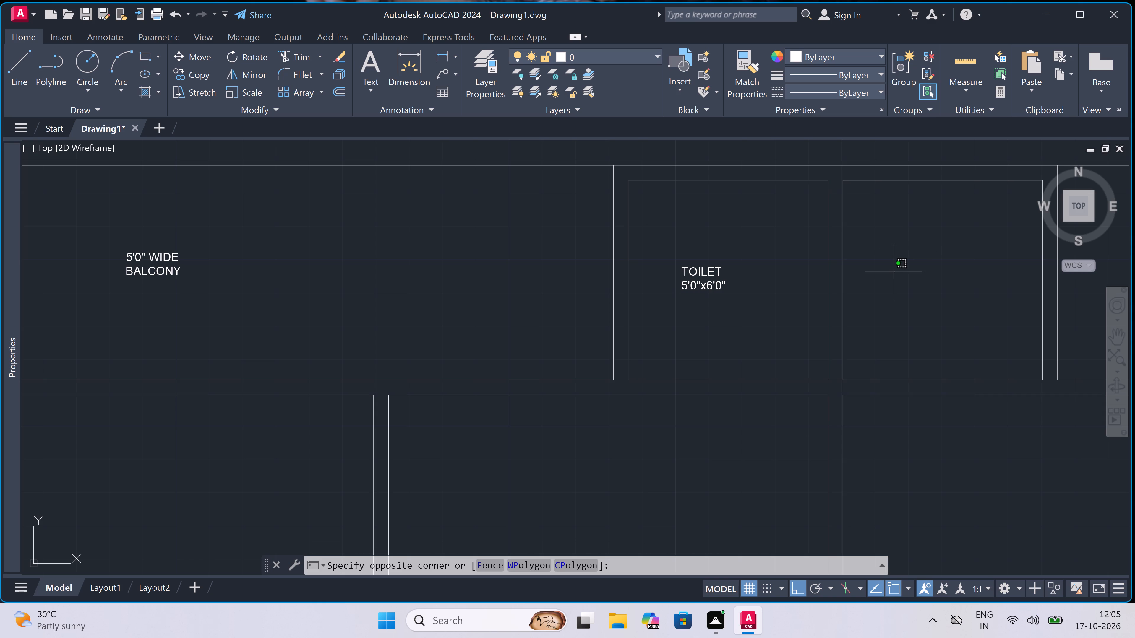
text(mt)
key(space)
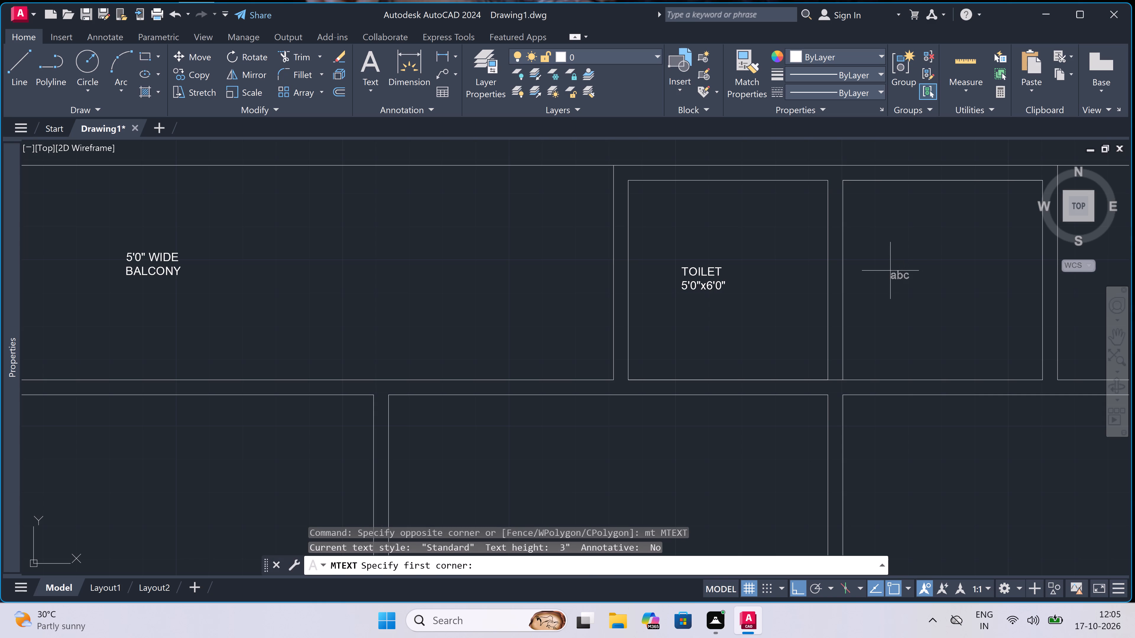
click(889, 271)
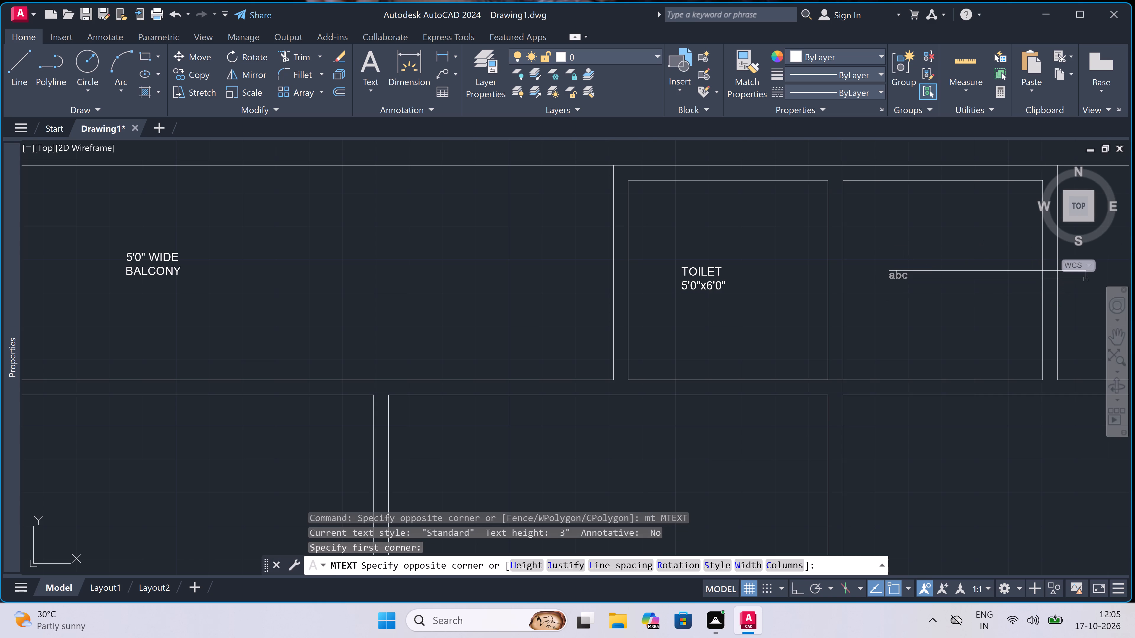
click(1083, 291)
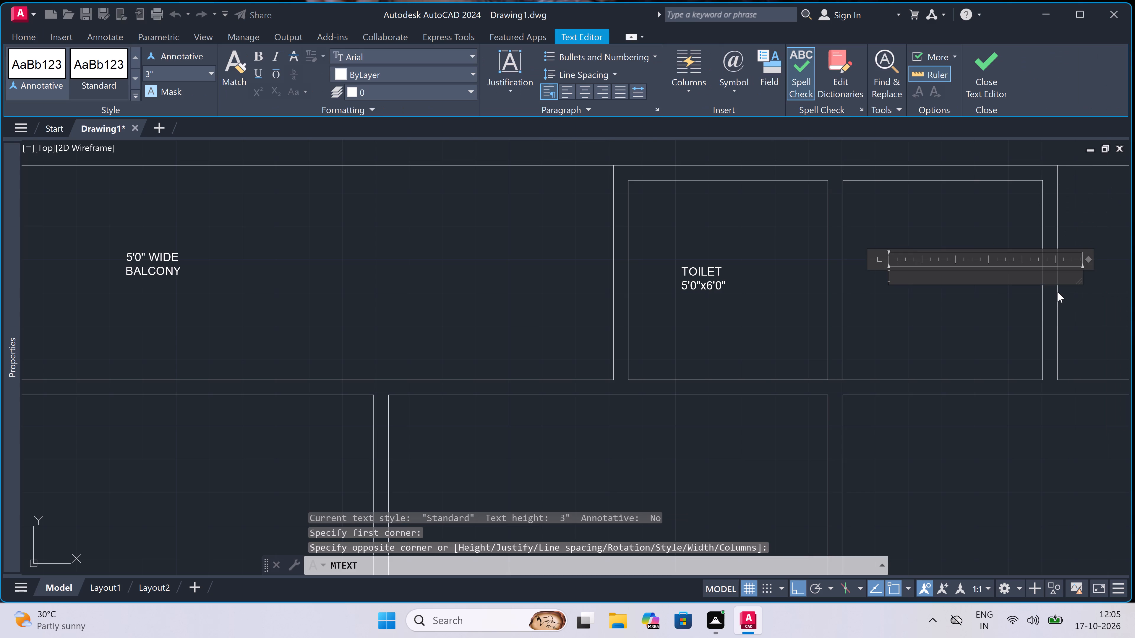
text(TOILET)
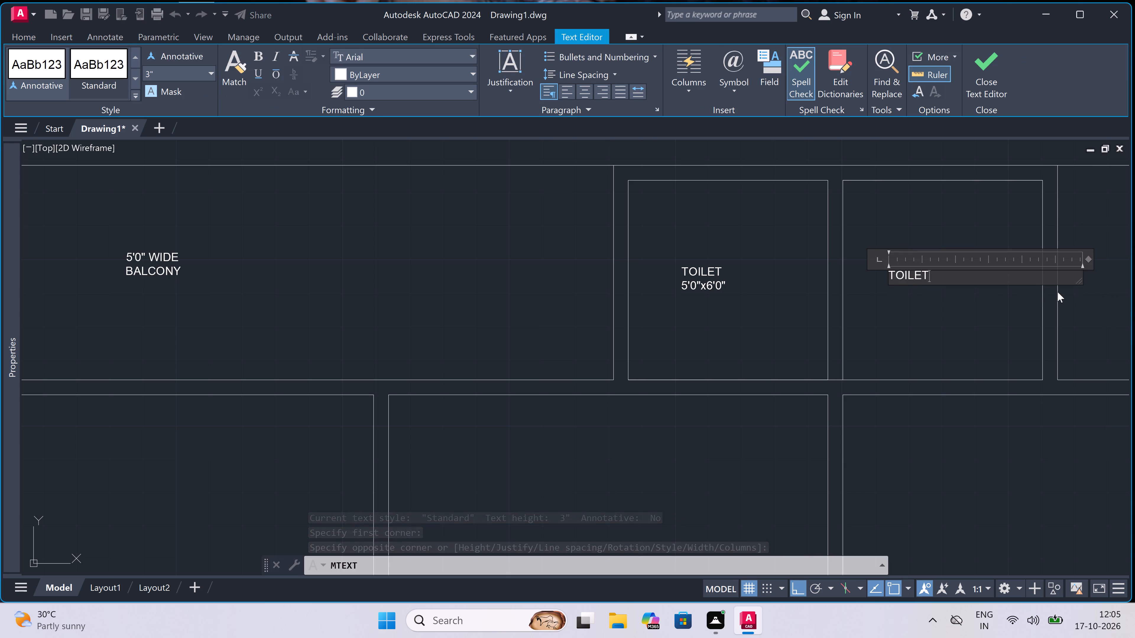
key(Return)
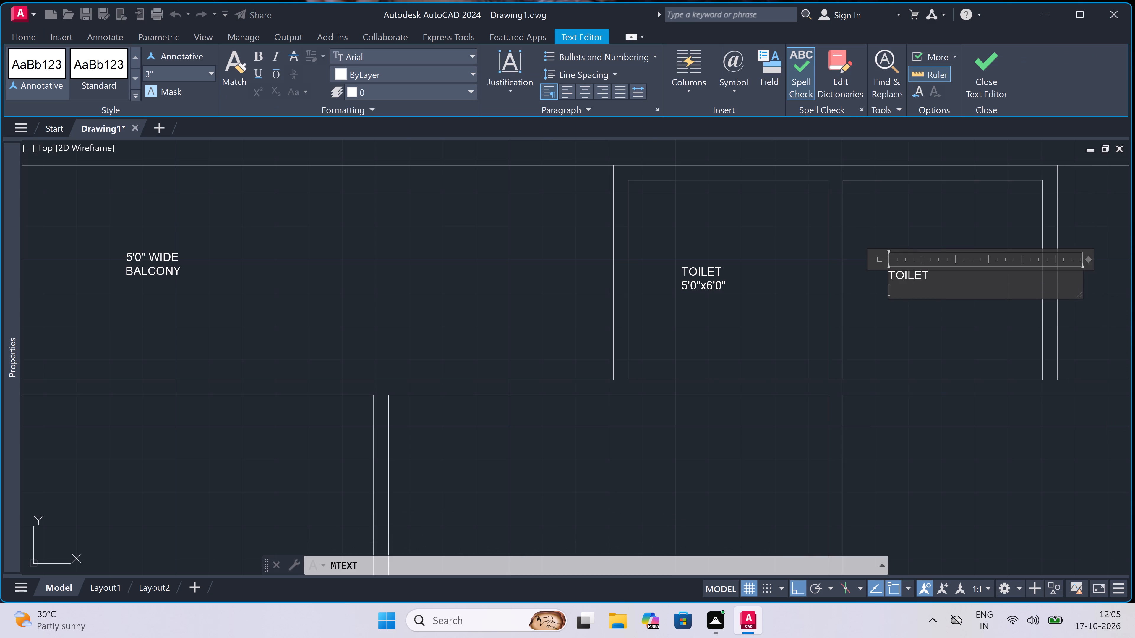
key(5)
key(apostrophe)
key(0)
text("x)
text(6')
key(0)
key(shift+quotedbl)
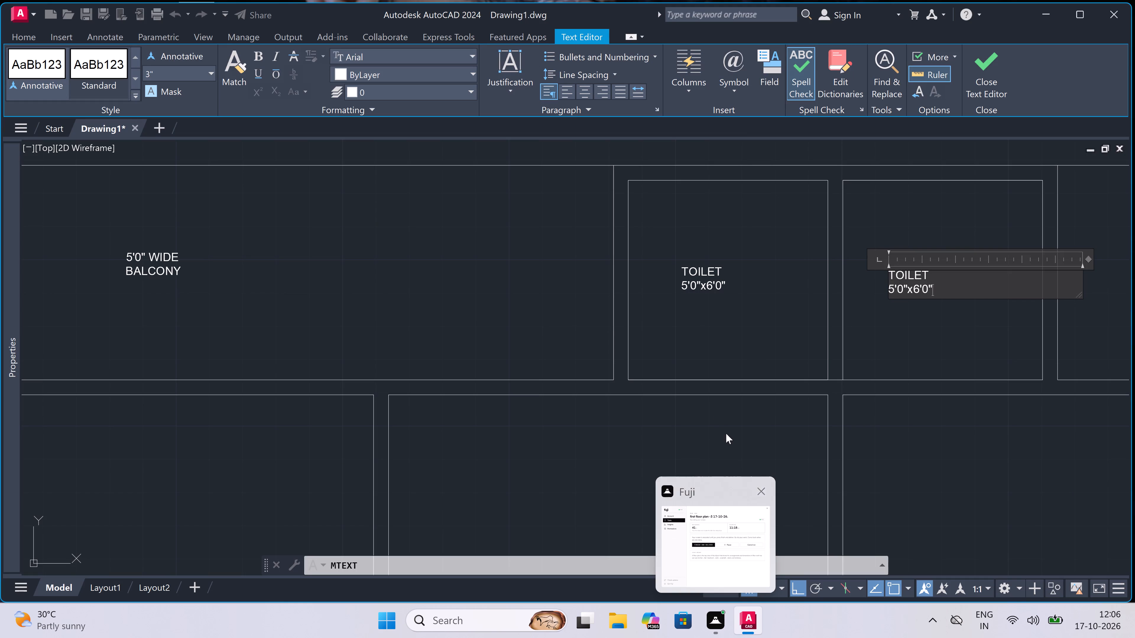
click(724, 422)
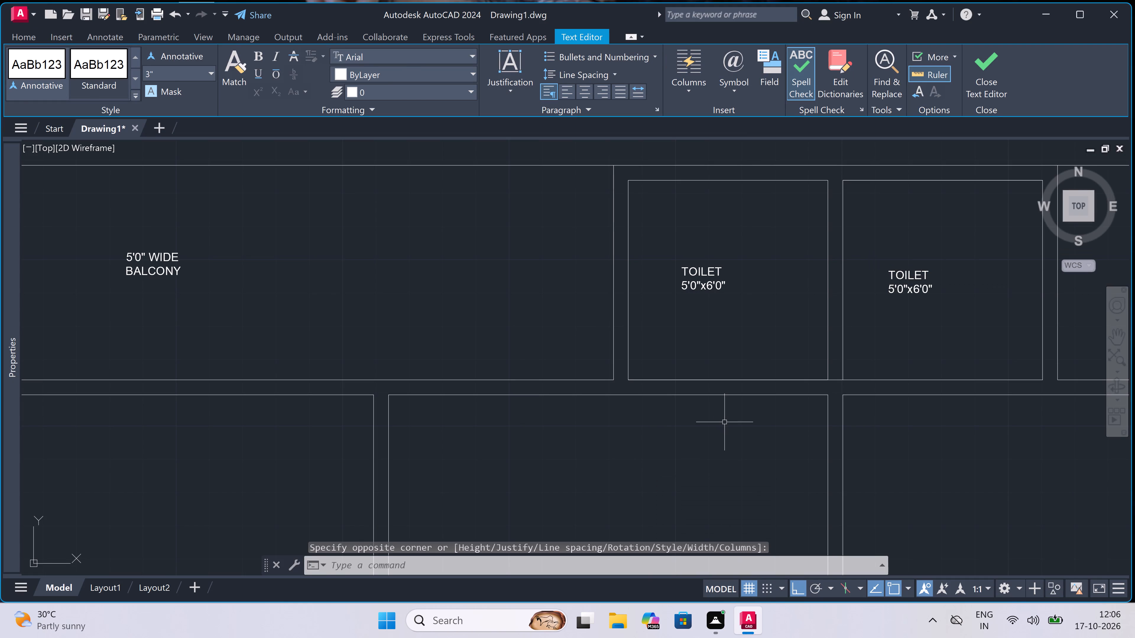
Add a two-line multiline text label reading 5'0" WIDE / BALCONY inside the long upper-right space of the floor plan.
scroll(726, 425, down, 2)
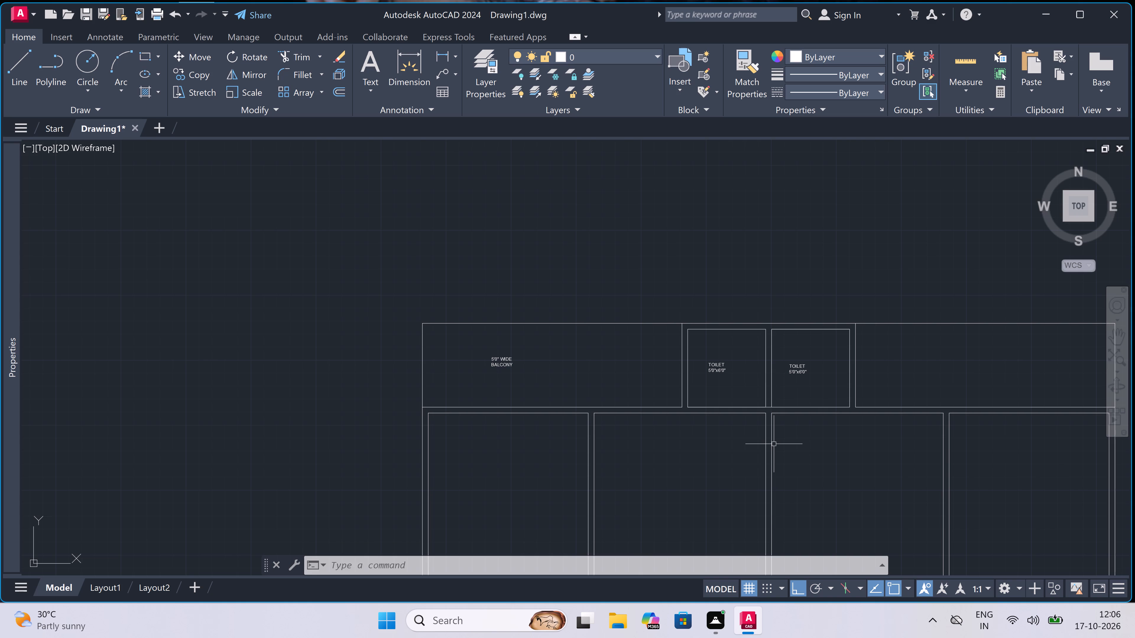
scroll(868, 368, down, 2)
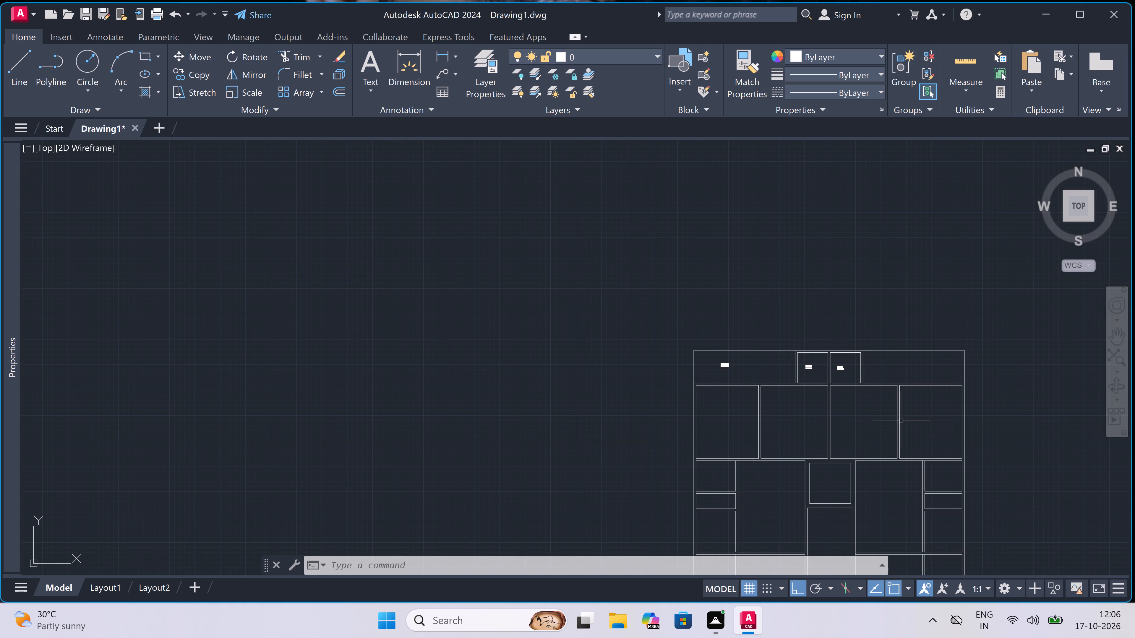
scroll(959, 483, up, 2)
scroll(958, 483, down, 1)
scroll(955, 482, up, 1)
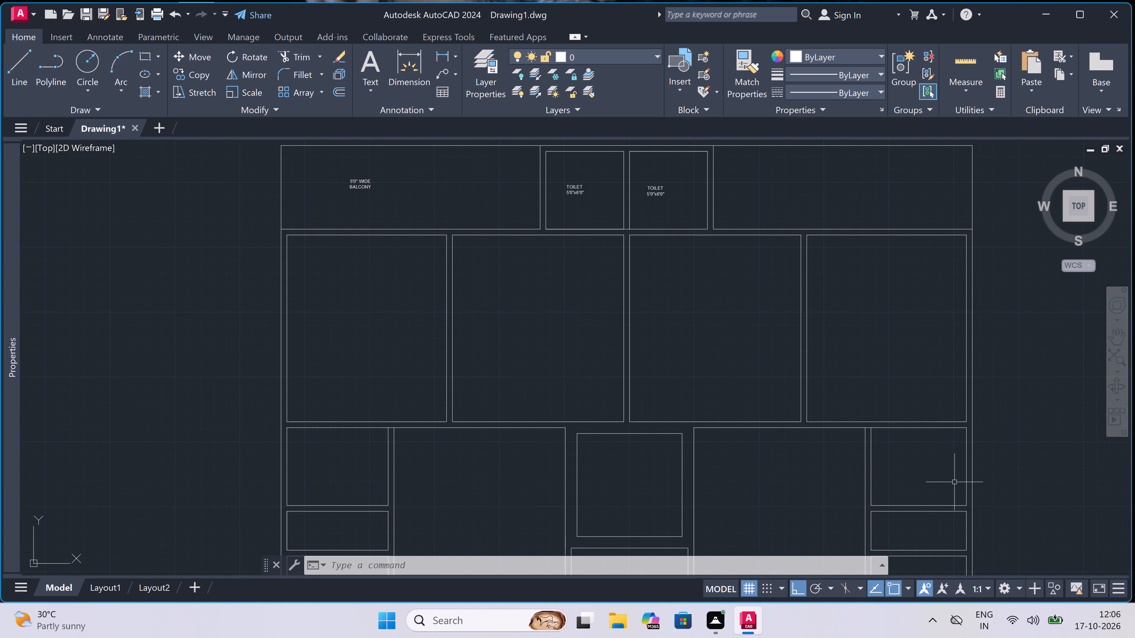
scroll(882, 161, up, 1)
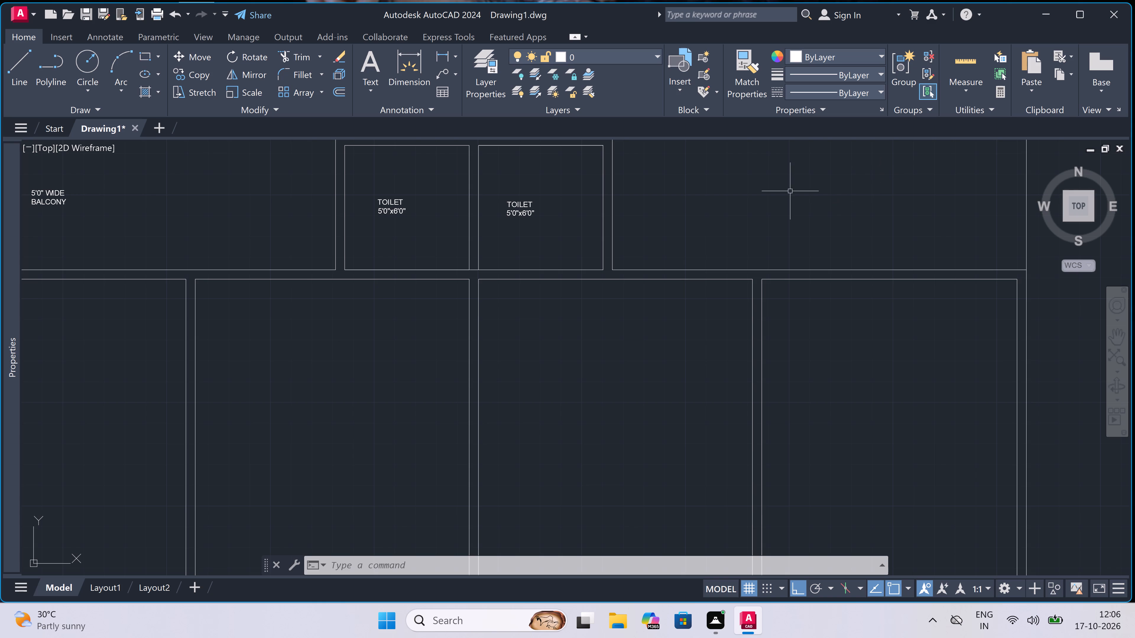
click(743, 194)
text(mt)
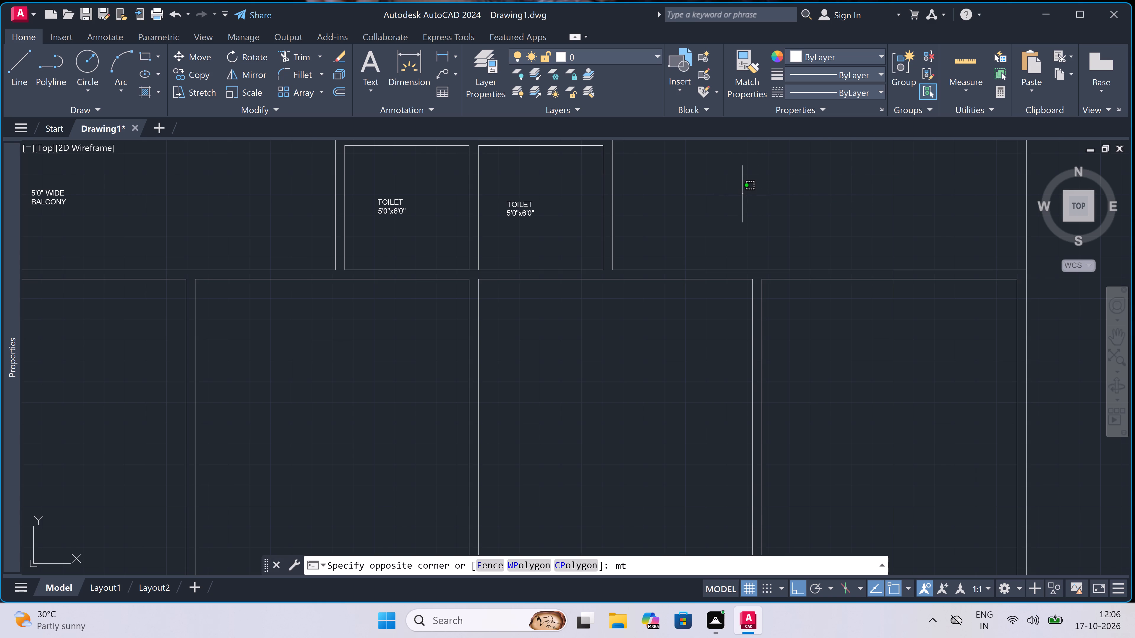
key(space)
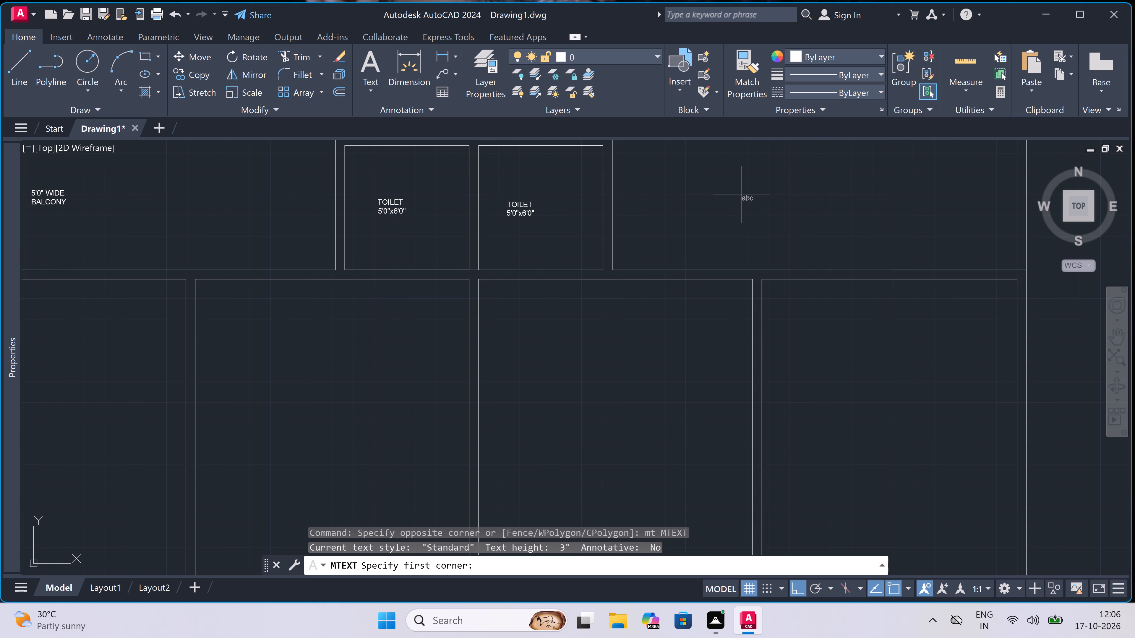
click(739, 196)
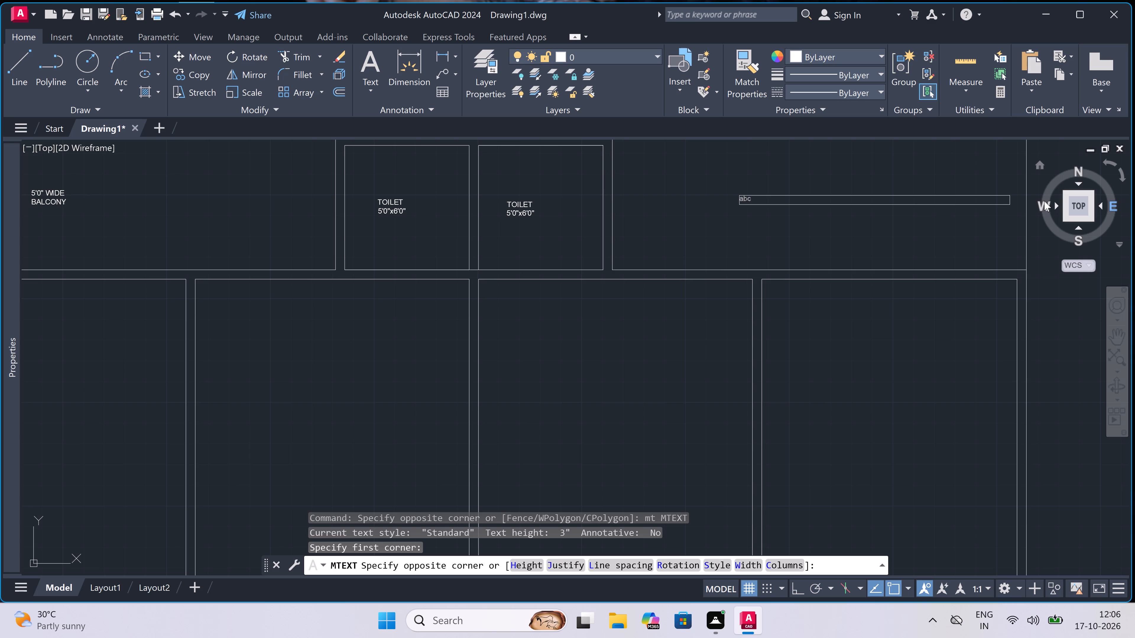
click(1018, 205)
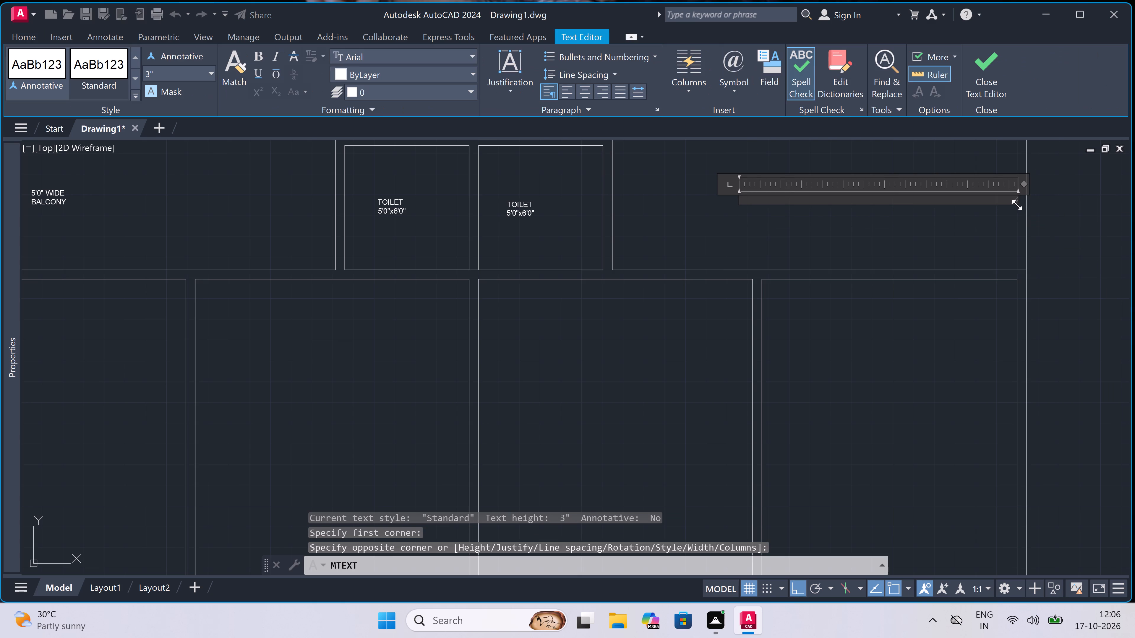
key(5)
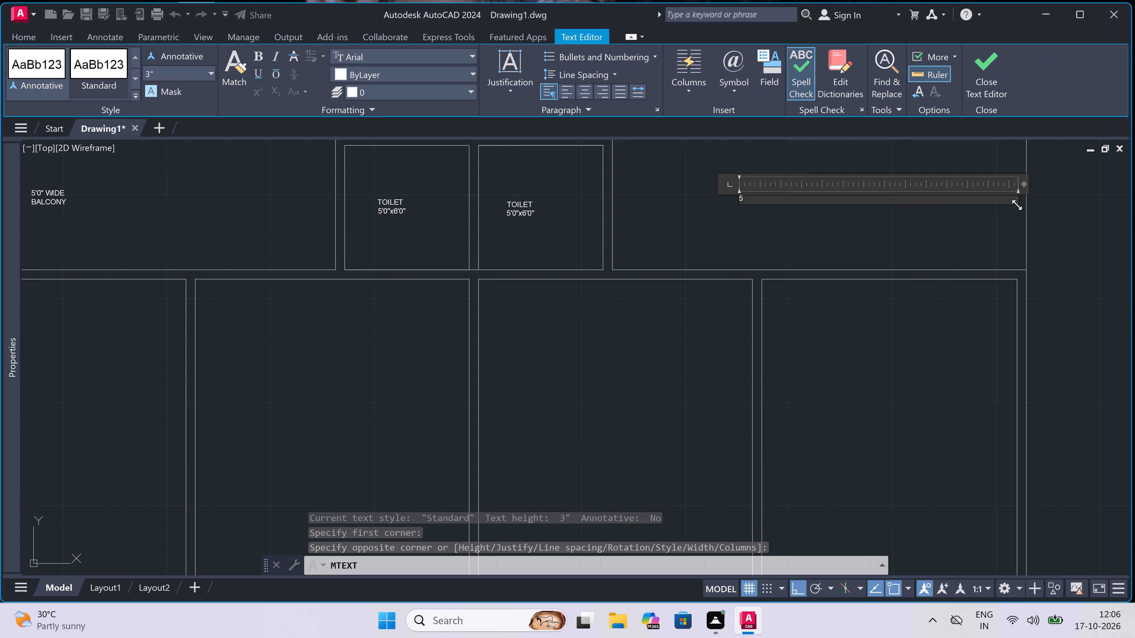
key(apostrophe)
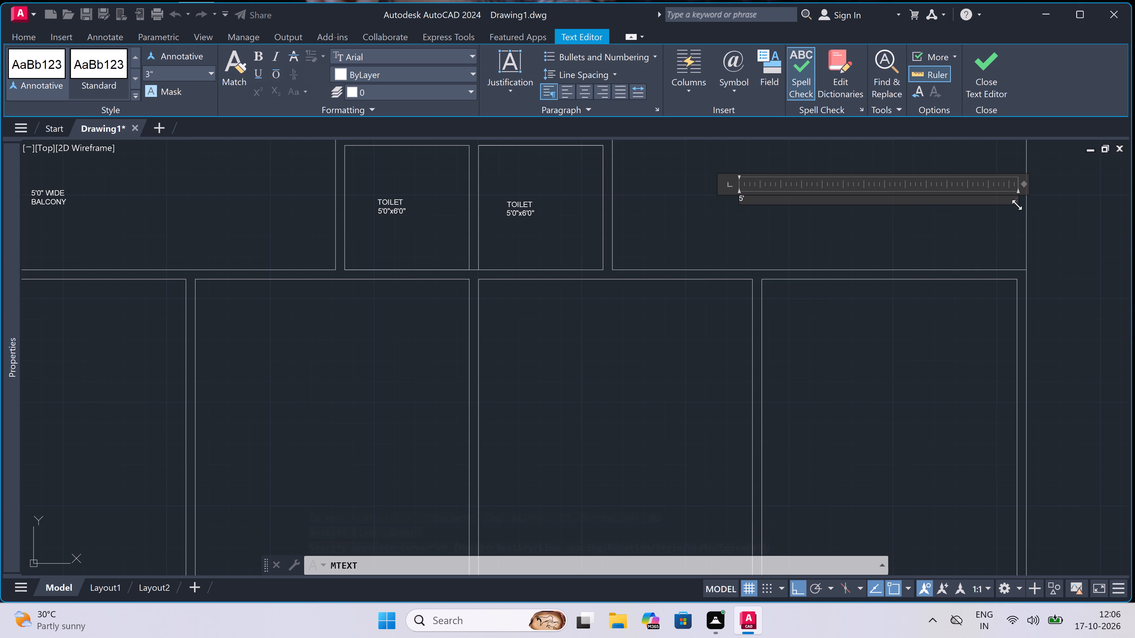
key(0)
key(shift+quotedbl)
key(space)
text(WIDE)
key(Return)
text(BALCONY)
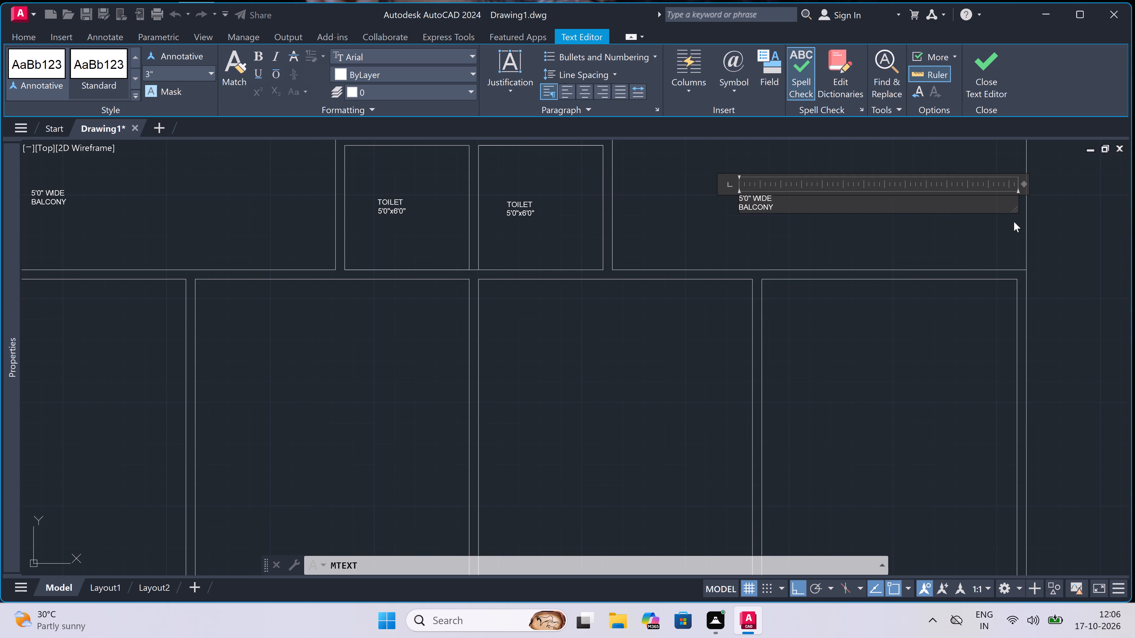
click(878, 341)
Examine the overall floor plan and its room layout, from the top balconies down to the bottom row.
scroll(619, 433, down, 1)
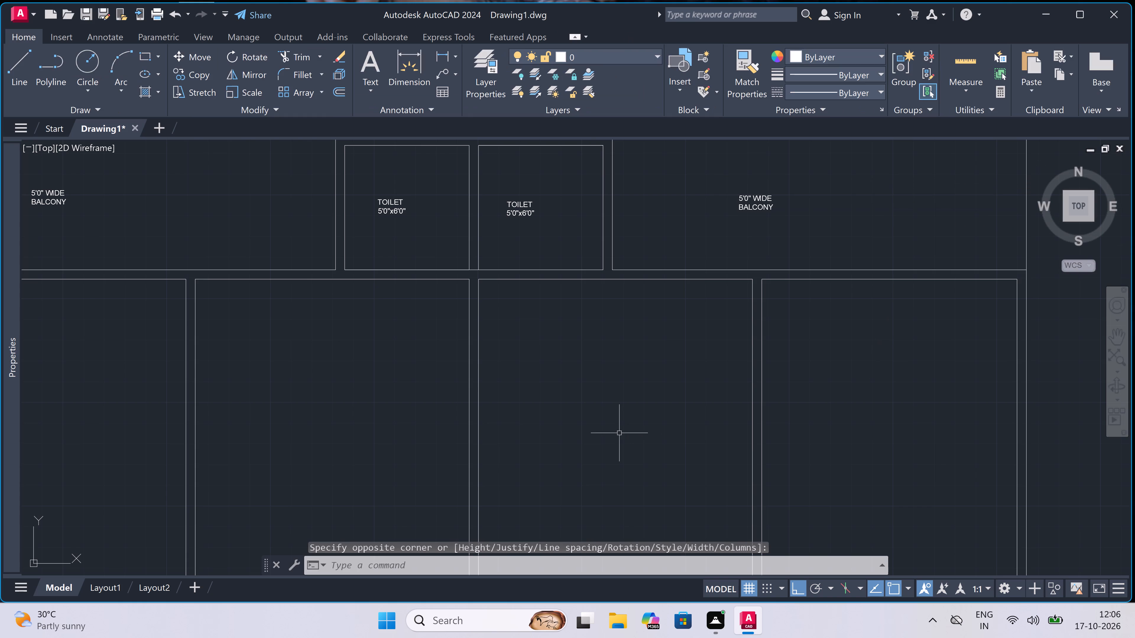
scroll(619, 433, down, 1)
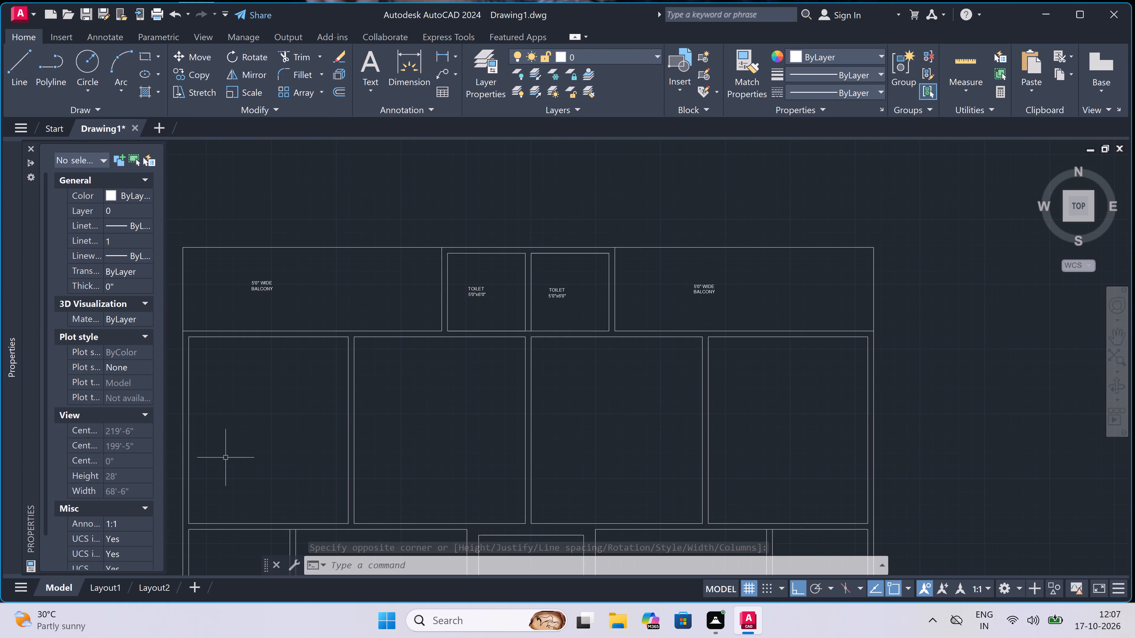
scroll(234, 418, up, 1)
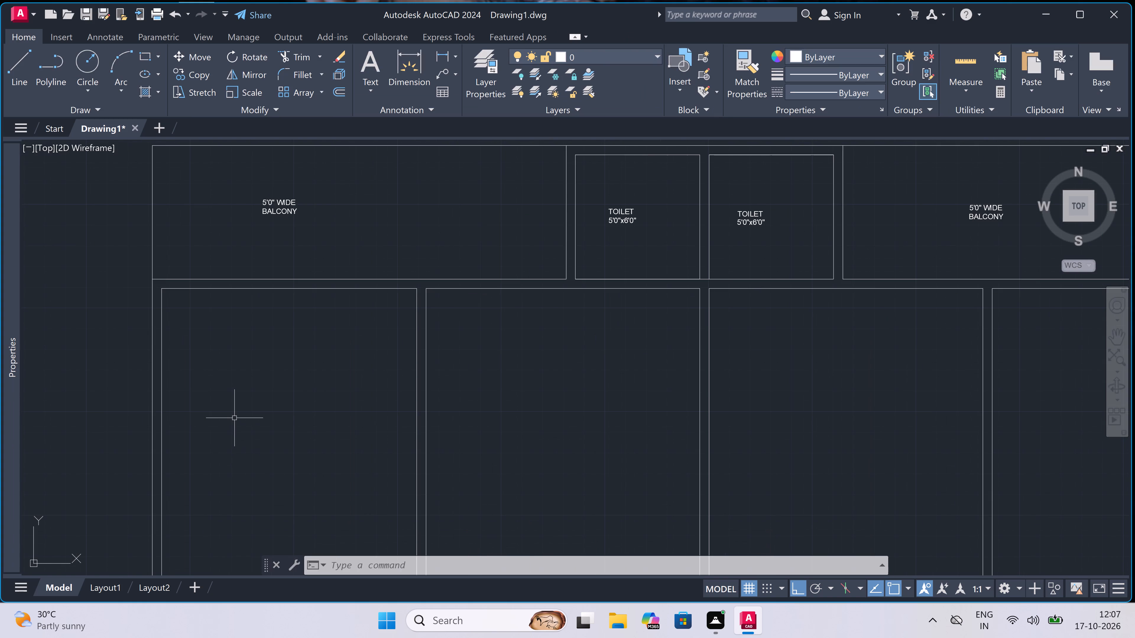
scroll(231, 420, down, 1)
scroll(207, 498, down, 1)
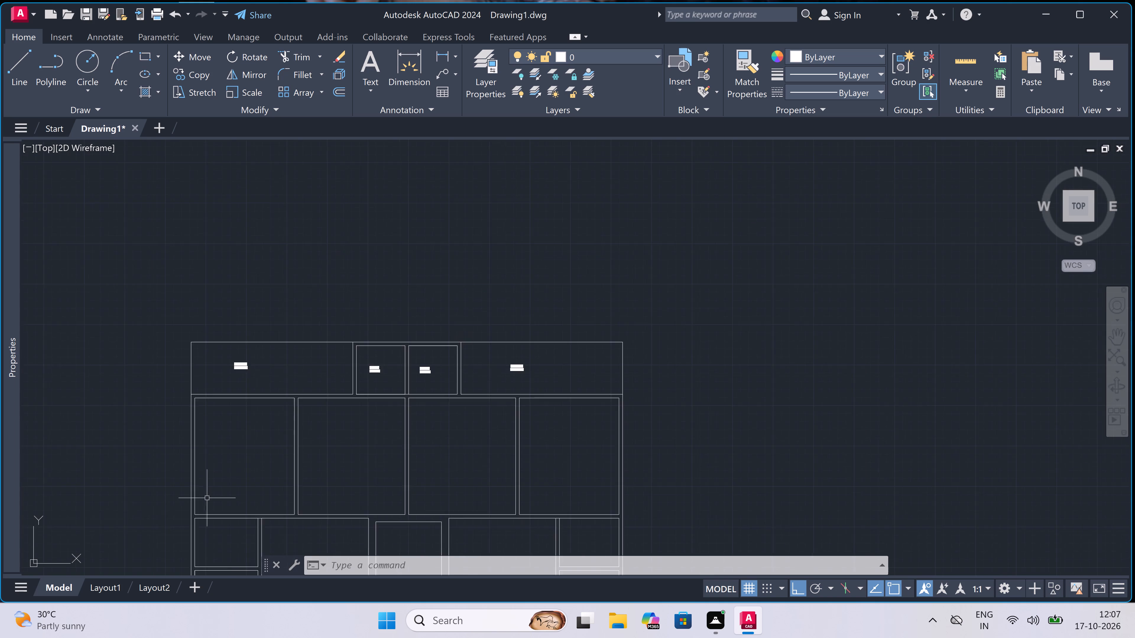
scroll(207, 498, down, 4)
scroll(244, 518, down, 1)
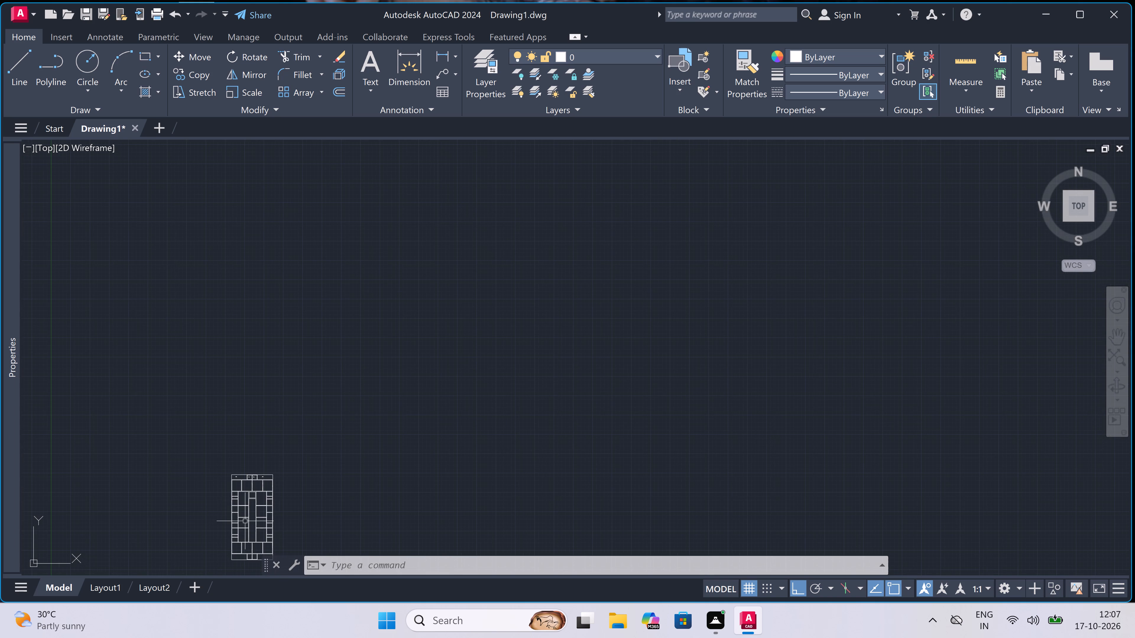
scroll(245, 521, up, 5)
scroll(245, 521, down, 2)
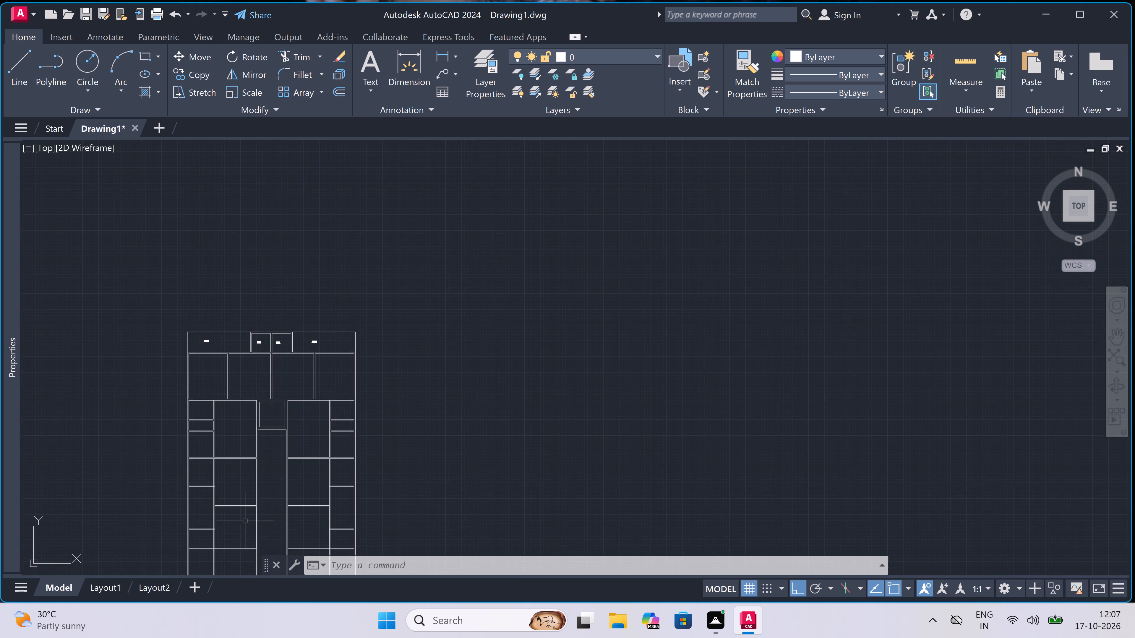
scroll(245, 521, up, 2)
scroll(222, 289, down, 2)
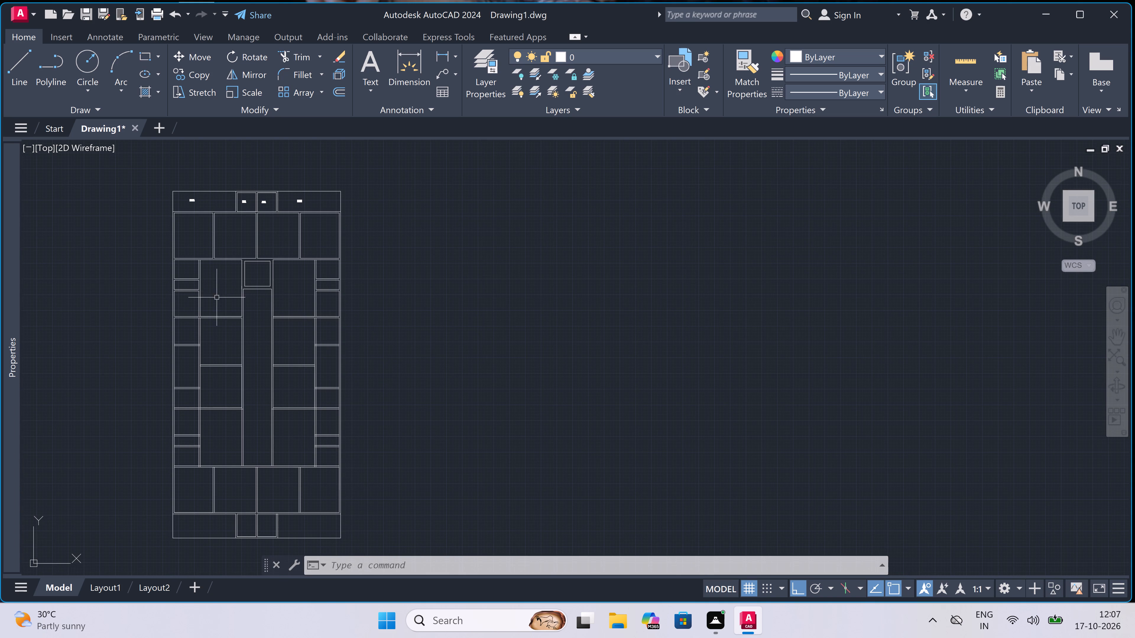
scroll(213, 274, up, 2)
scroll(213, 274, down, 4)
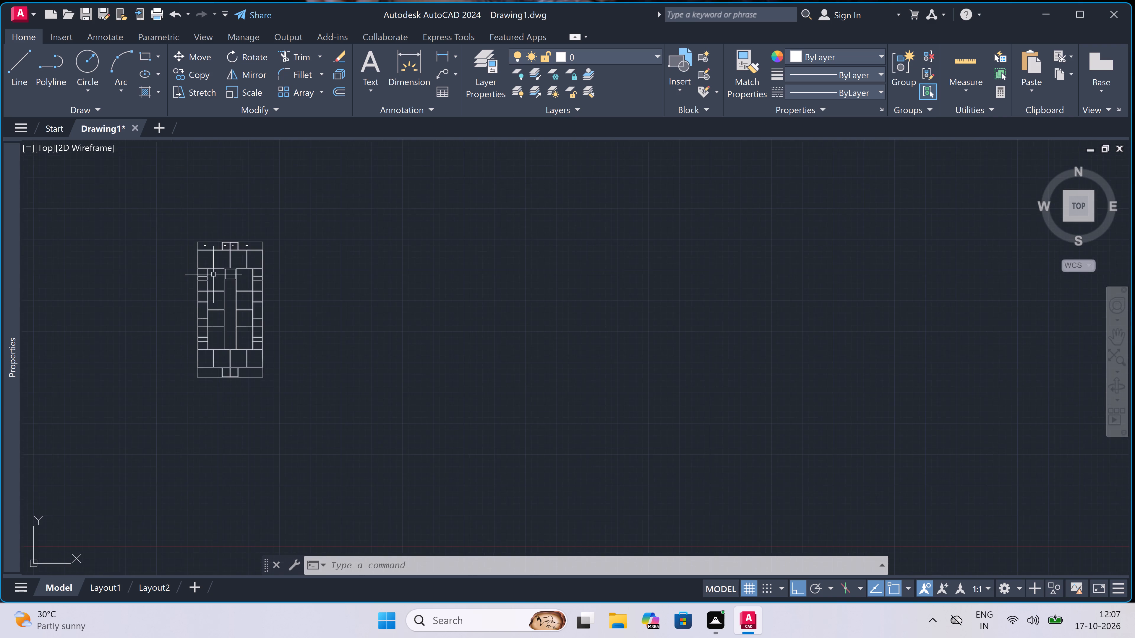
scroll(213, 274, down, 1)
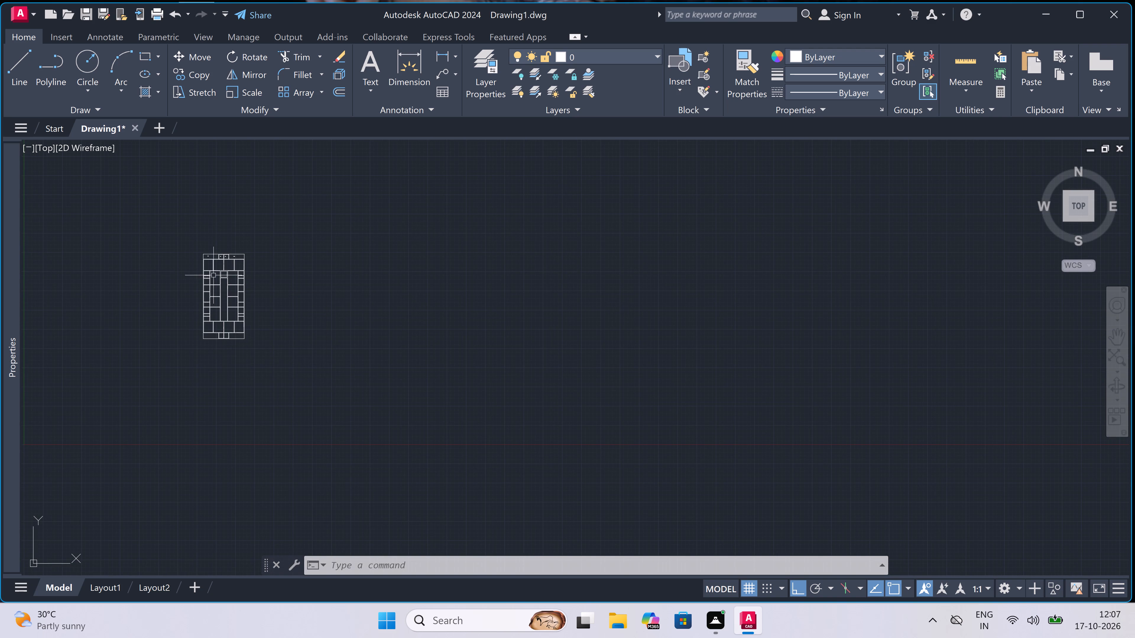
scroll(214, 273, up, 5)
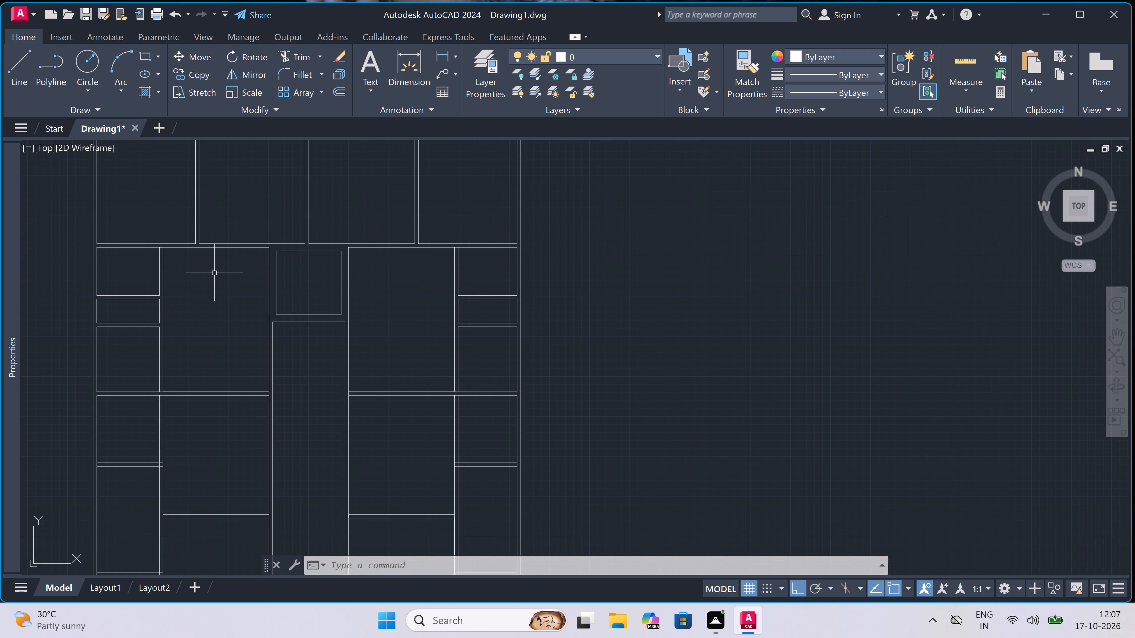
scroll(214, 273, down, 3)
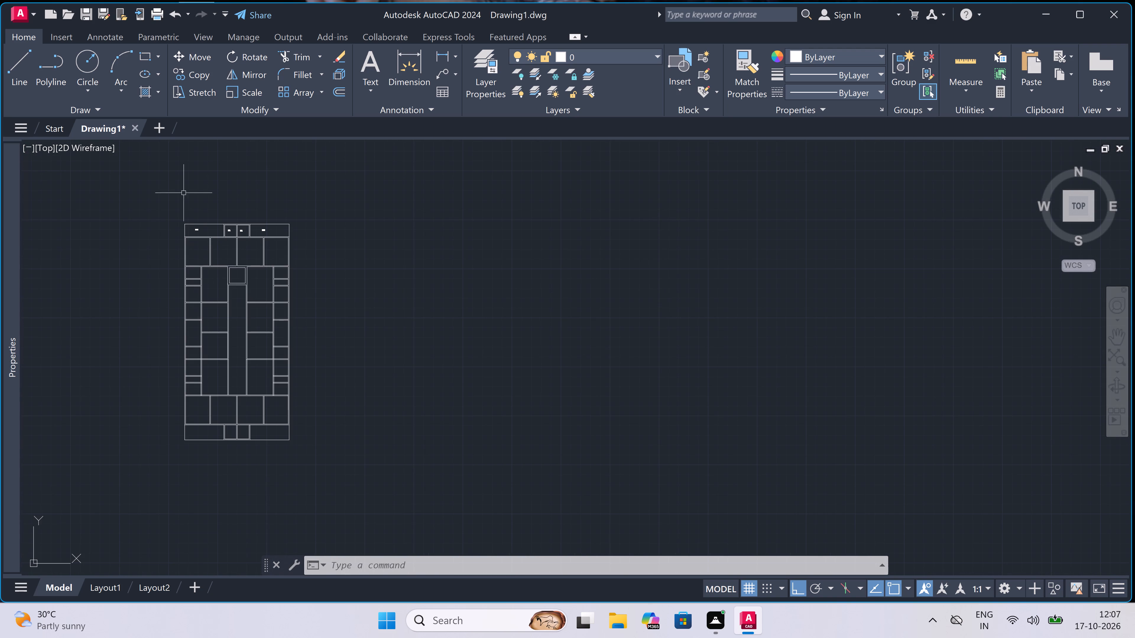
Add a two-line multiline text label reading BED ROOM / 10'3"x12'0" in the leftmost room of the row below the top balconies.
scroll(221, 242, up, 2)
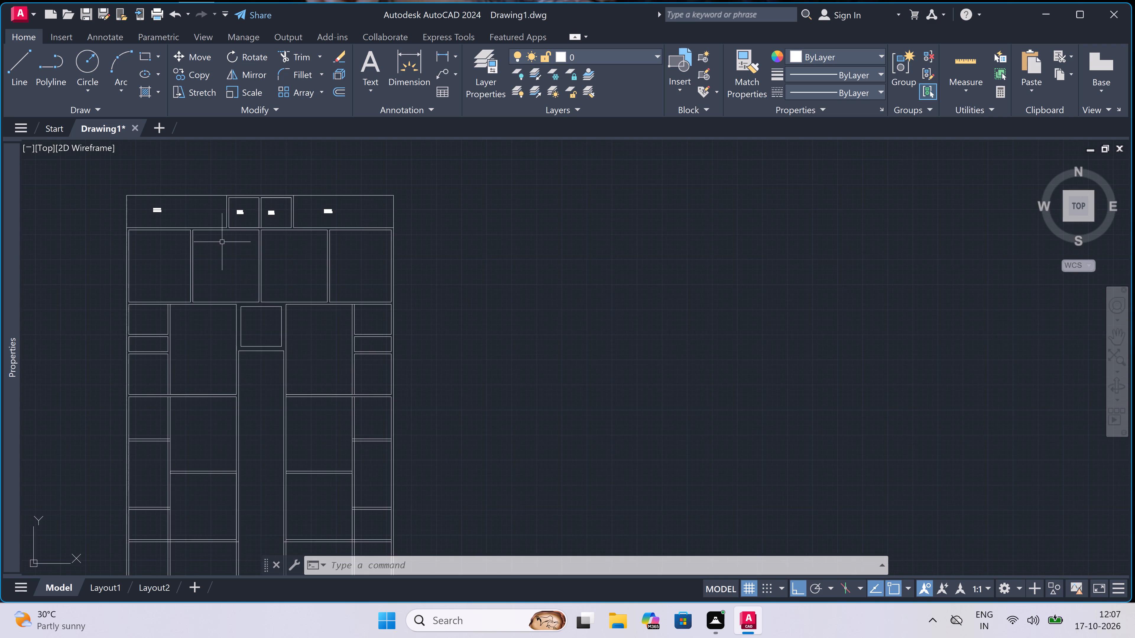
scroll(222, 242, up, 2)
scroll(176, 269, down, 1)
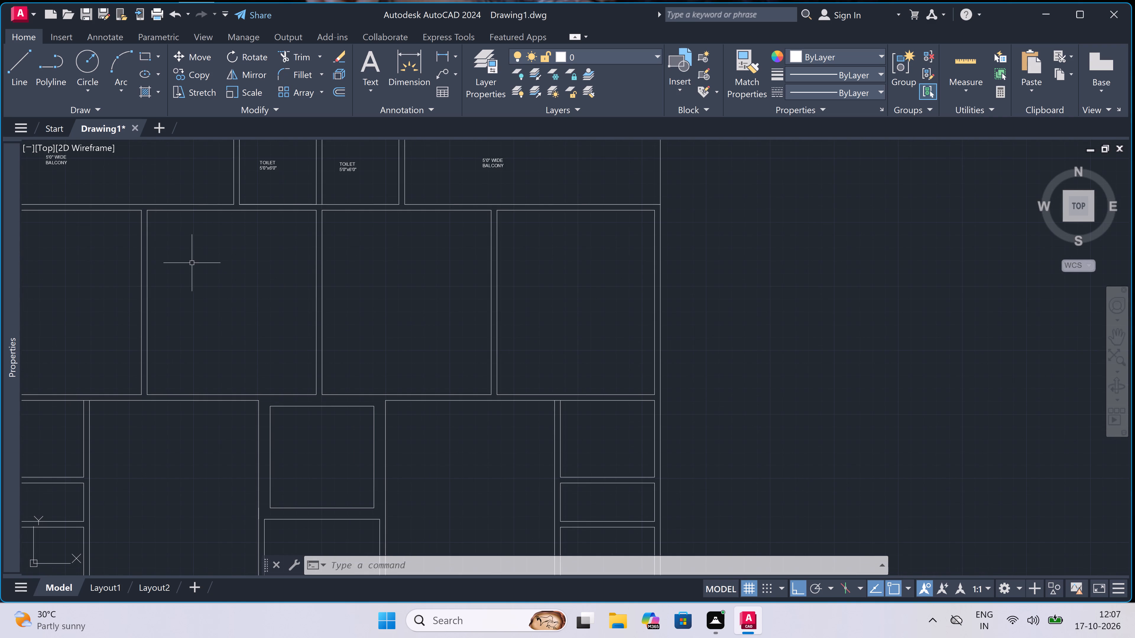
scroll(176, 269, down, 1)
scroll(150, 273, up, 2)
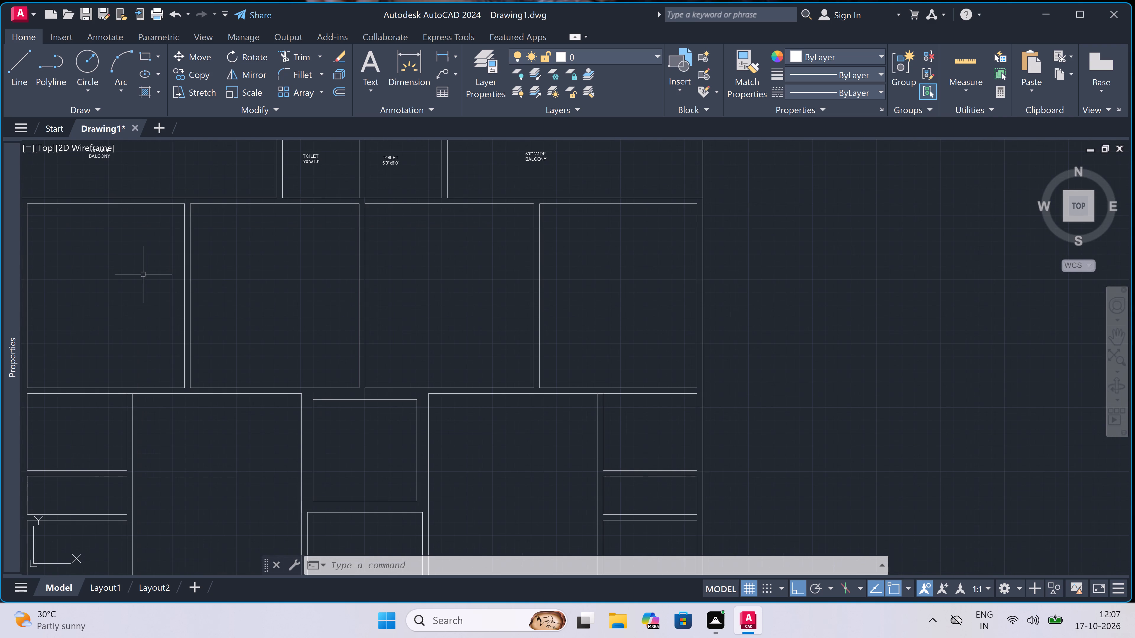
click(64, 279)
text(MT)
key(space)
click(64, 278)
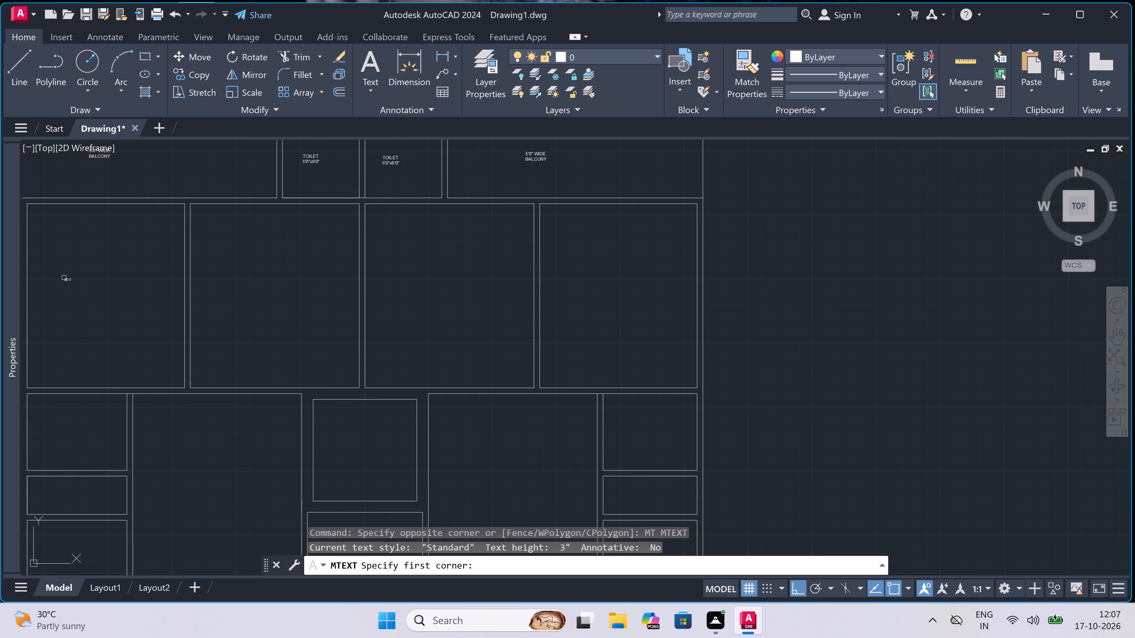
click(430, 302)
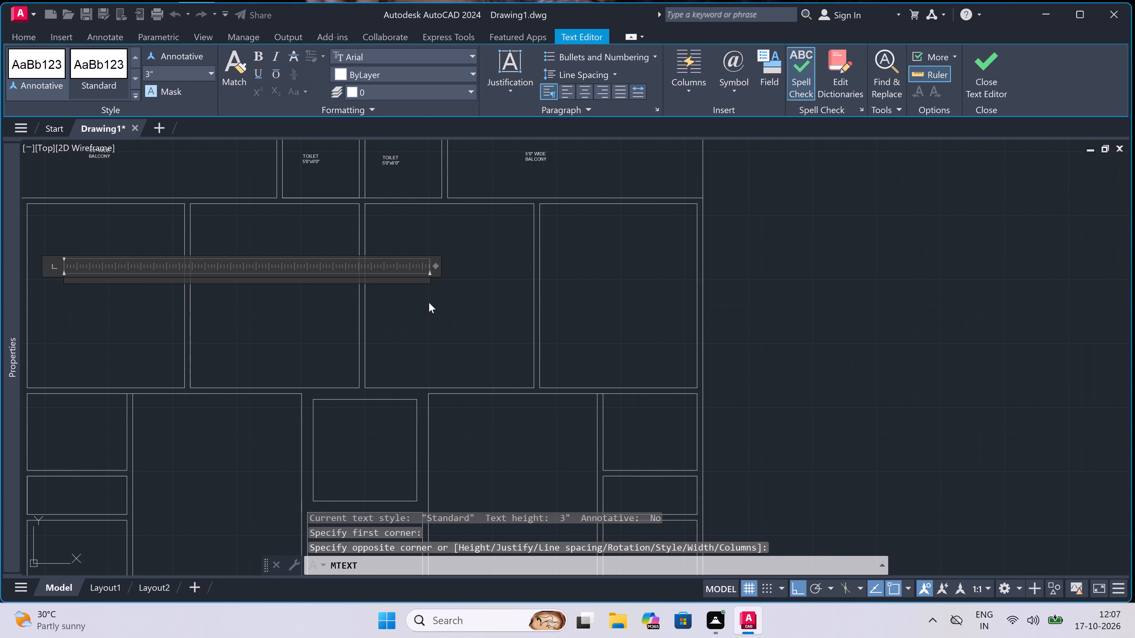
text(BES)
key(BackSpace)
text(D ROOM)
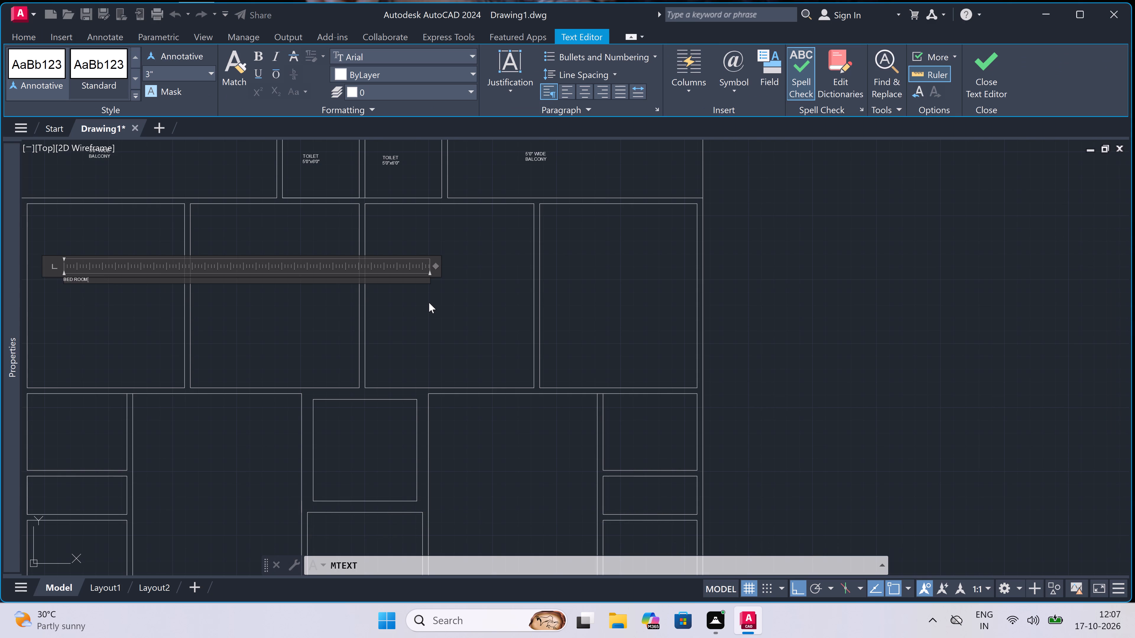
key(Return)
text(10)
key(apostrophe)
key(3)
text("x)
text(12)
key(apostrophe)
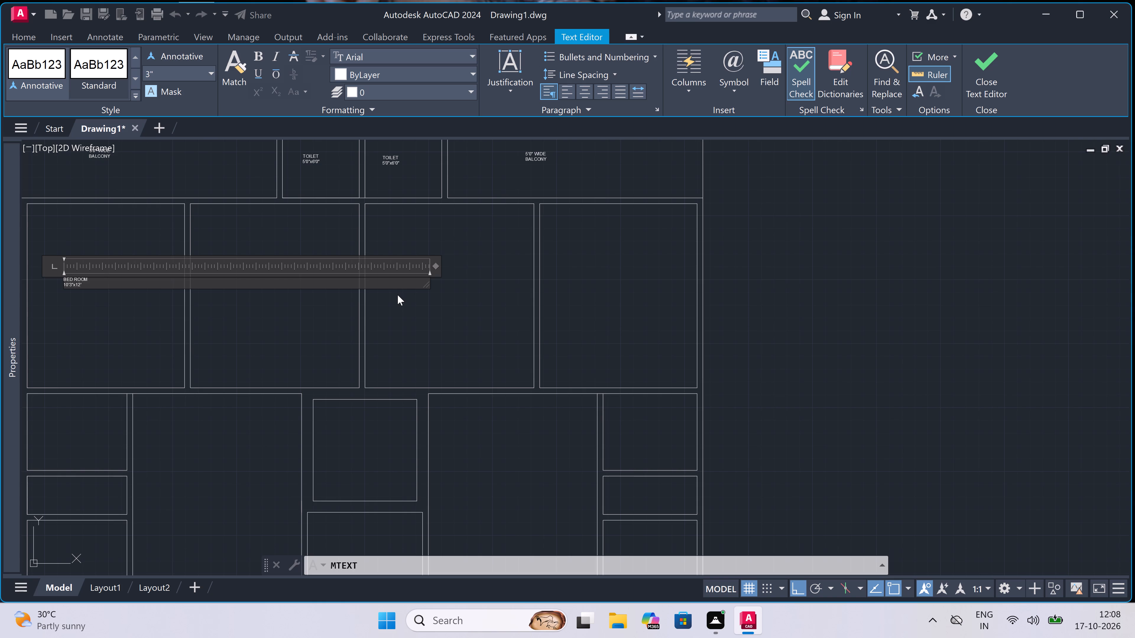
scroll(398, 295, up, 1)
scroll(398, 295, down, 2)
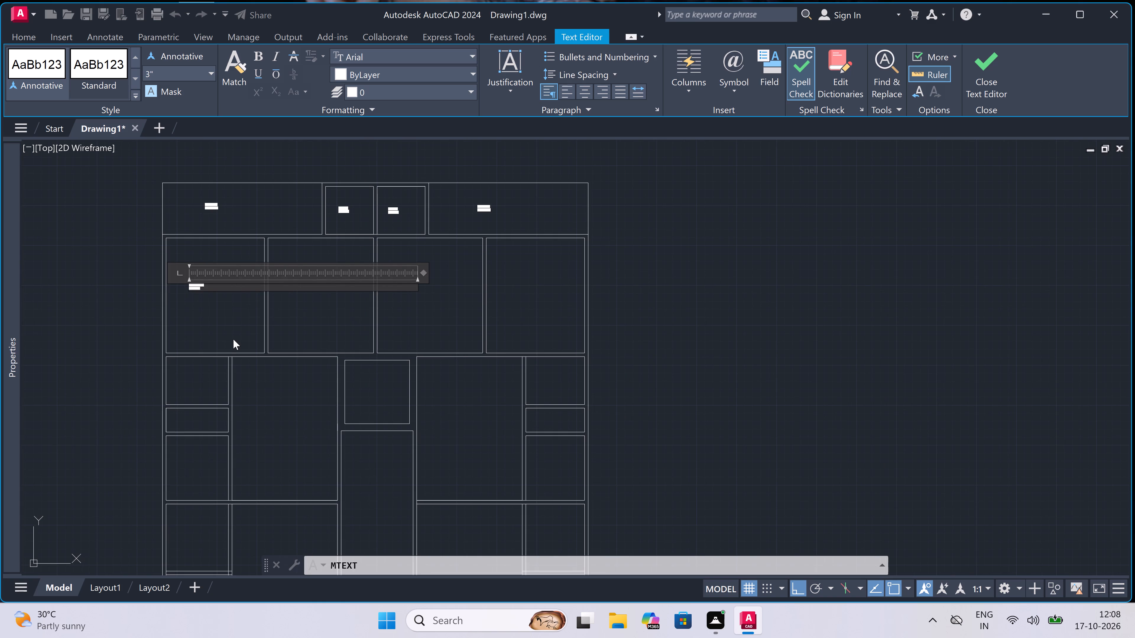
scroll(233, 339, up, 2)
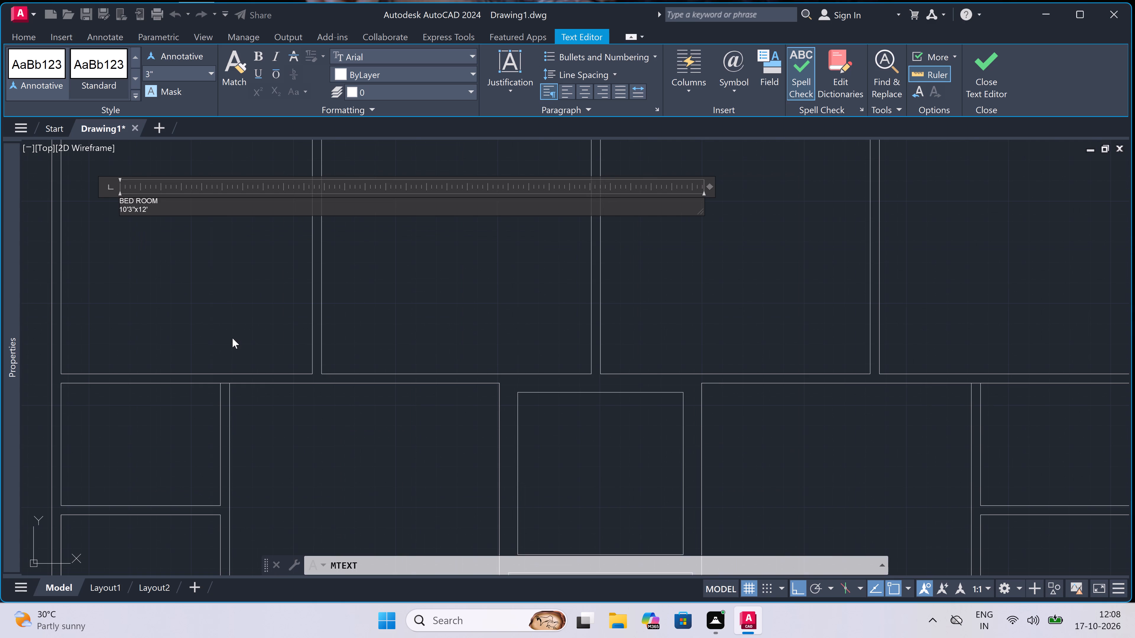
scroll(232, 338, up, 1)
scroll(232, 338, down, 1)
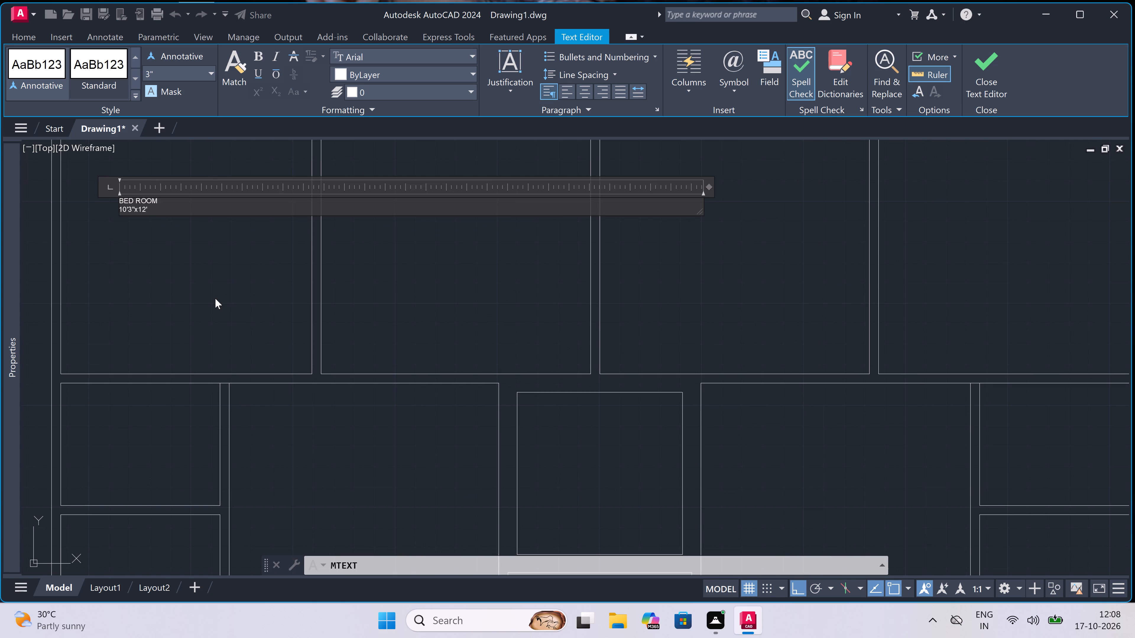
key(0)
key(shift+quotedbl)
click(155, 282)
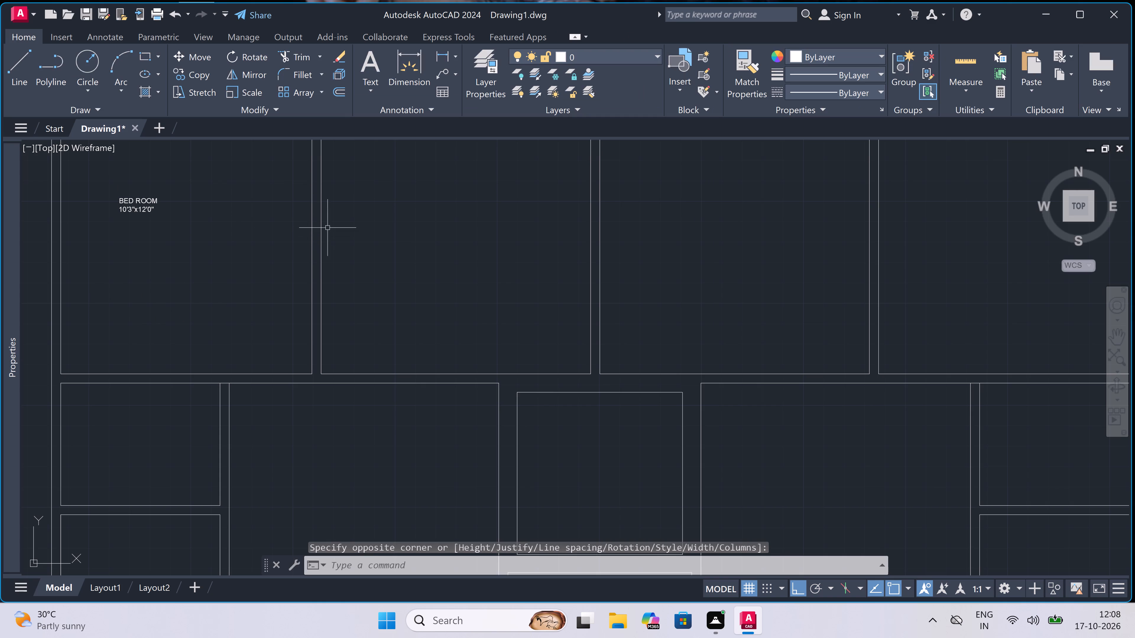
drag(625, 482, 724, 445)
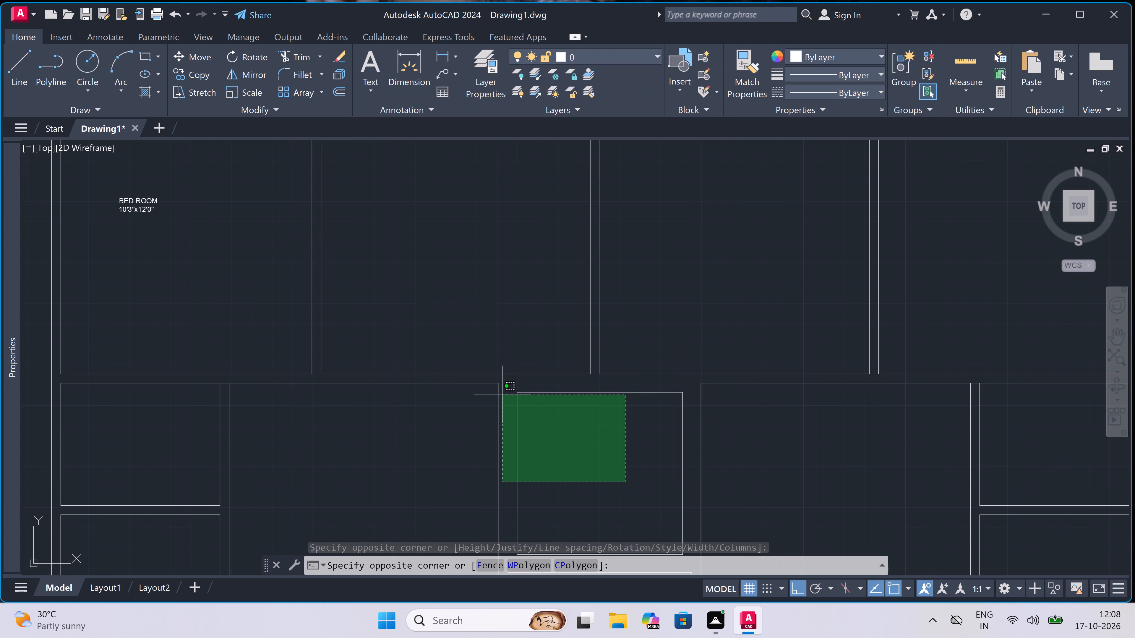
key(Escape)
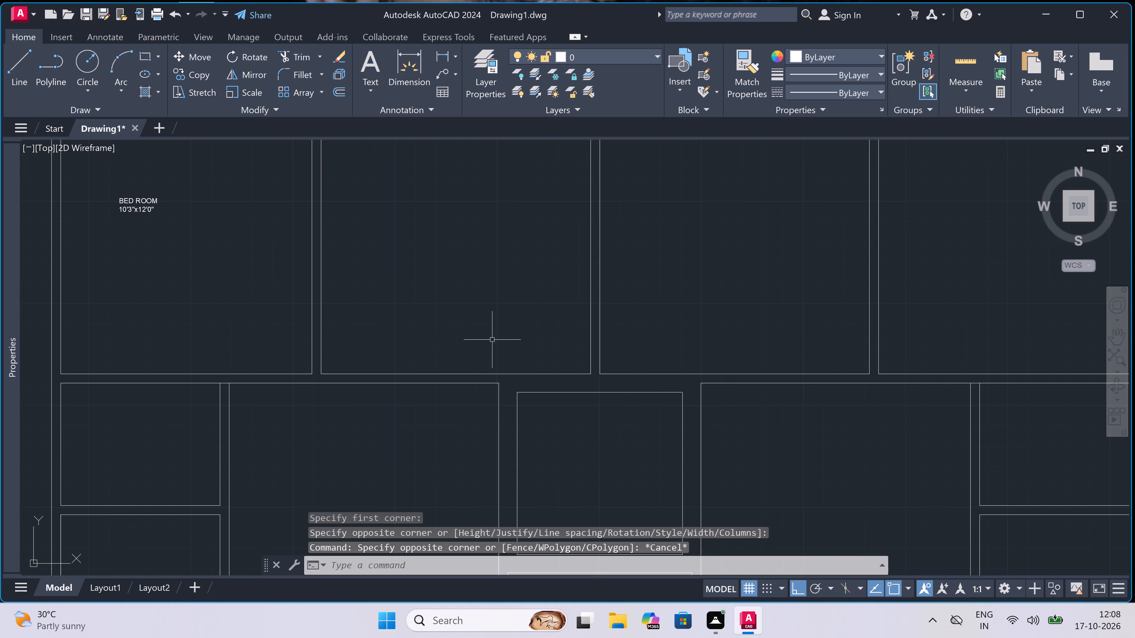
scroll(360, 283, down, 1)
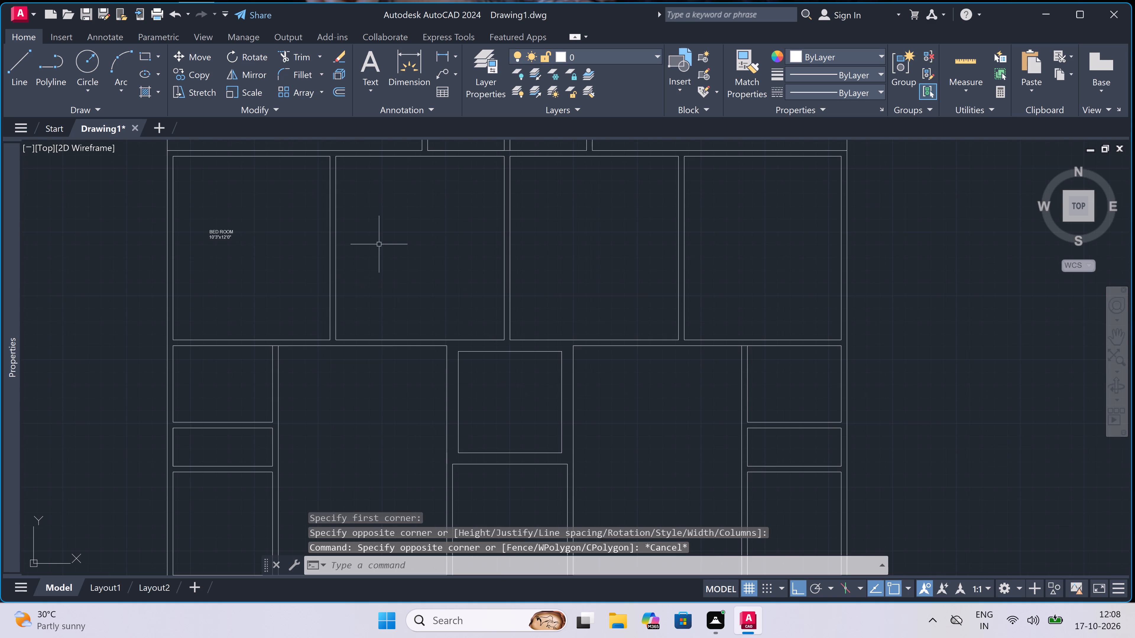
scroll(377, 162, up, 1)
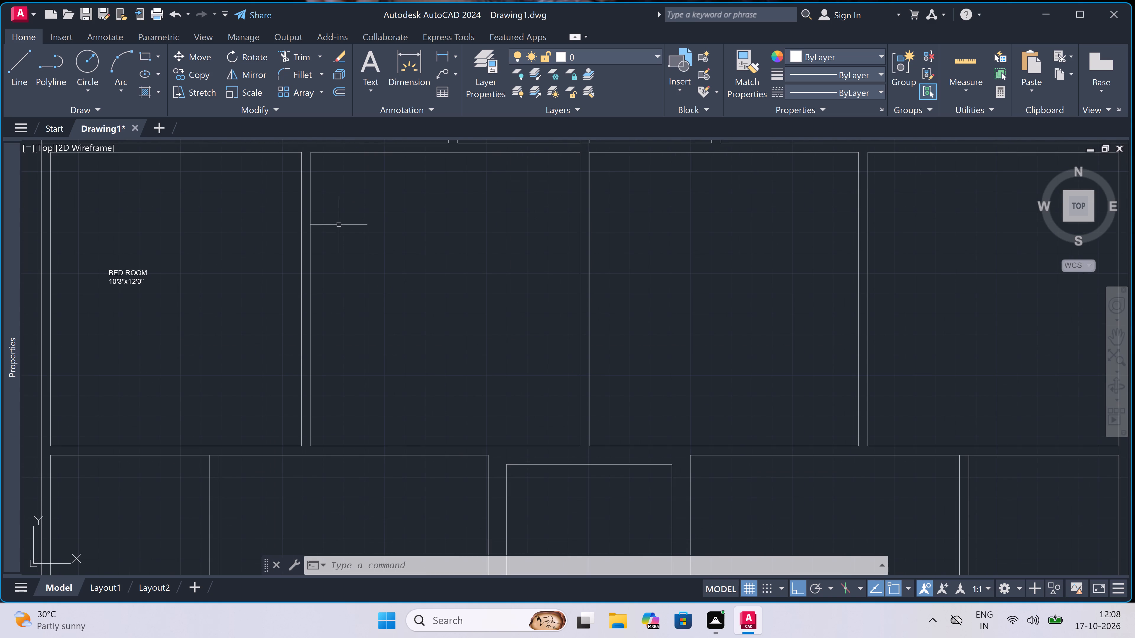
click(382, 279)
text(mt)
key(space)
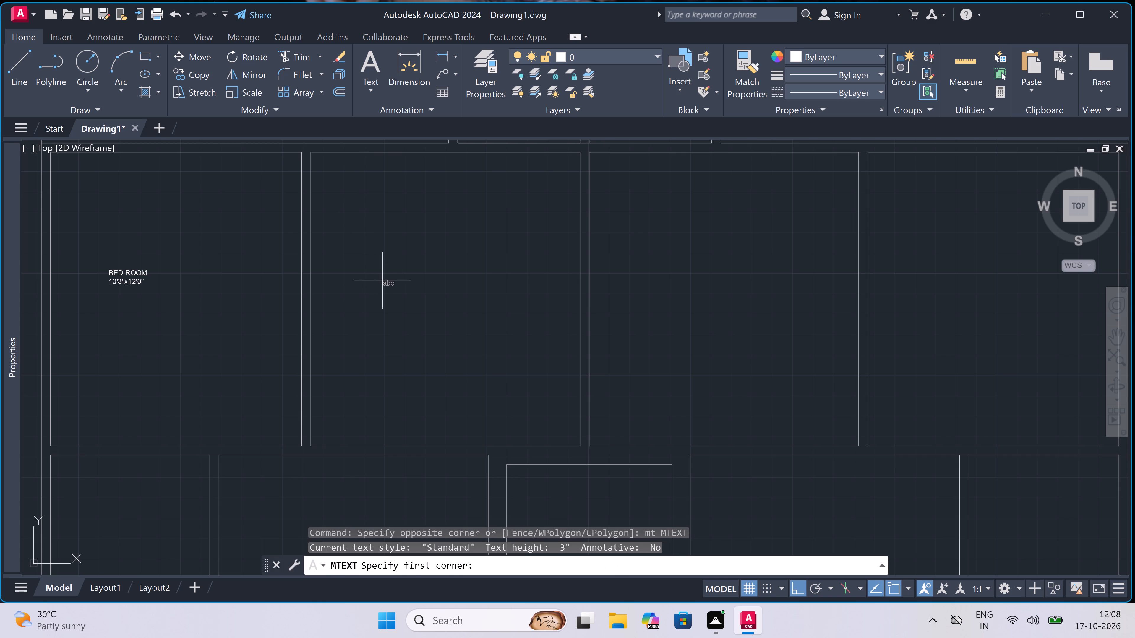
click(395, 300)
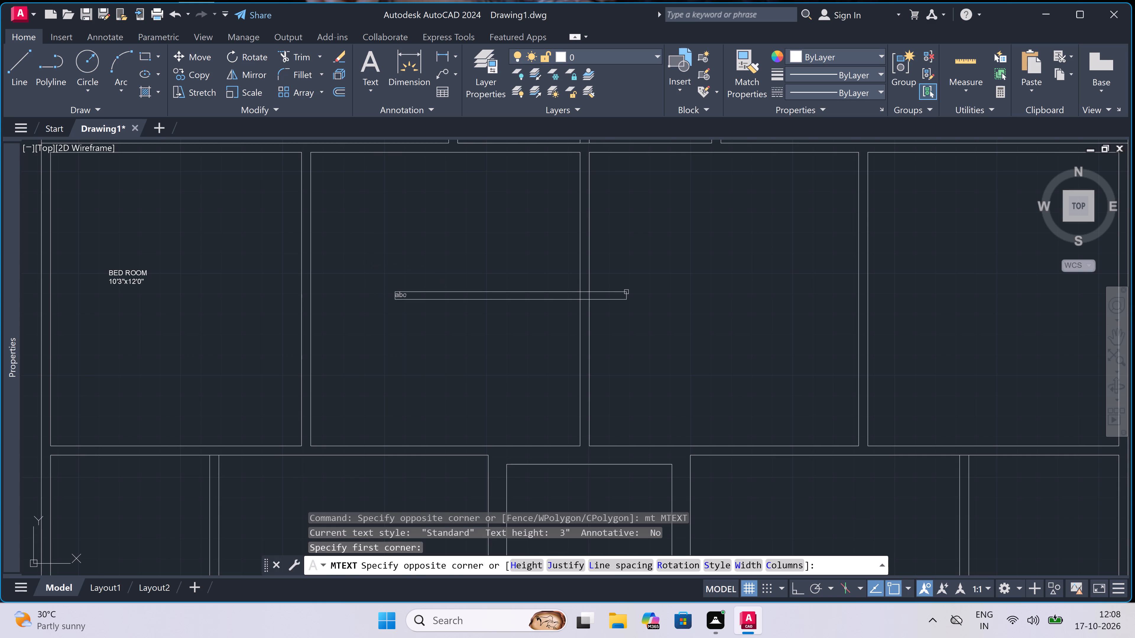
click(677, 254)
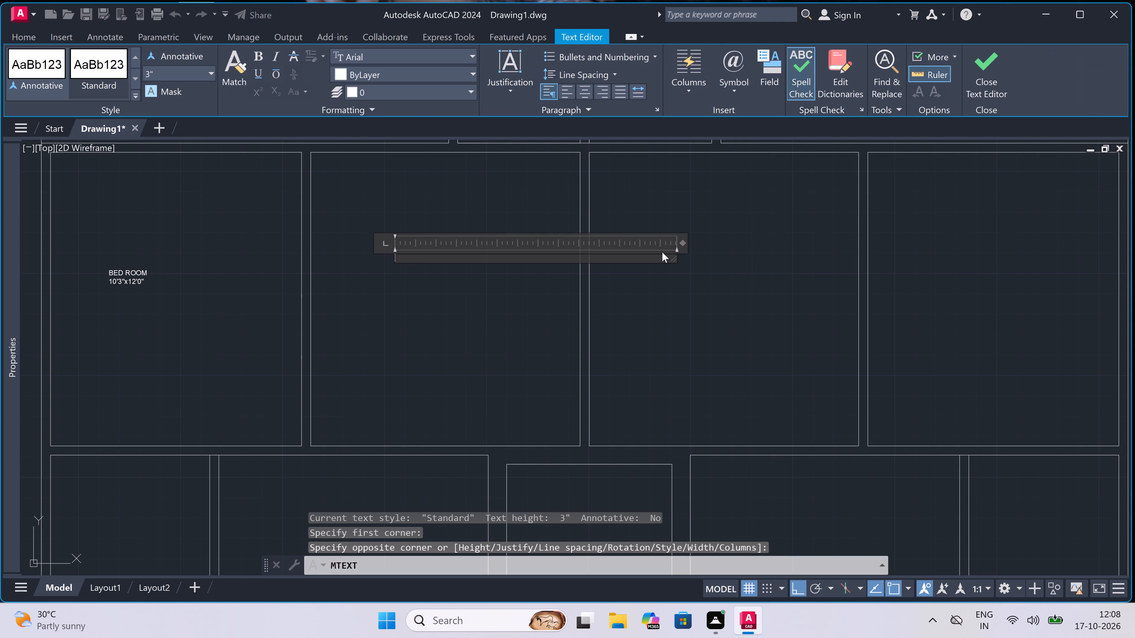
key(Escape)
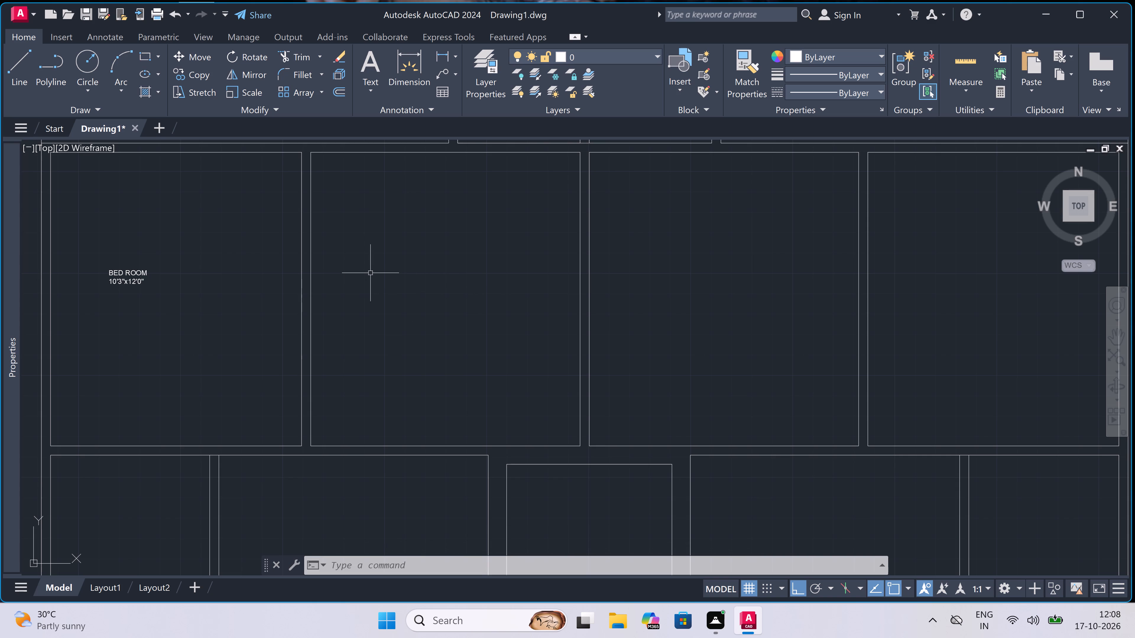
Add a two-line multiline text label reading BED ROOM / 11'0"x12'0" in the second room from the left of the bedroom row.
key(space)
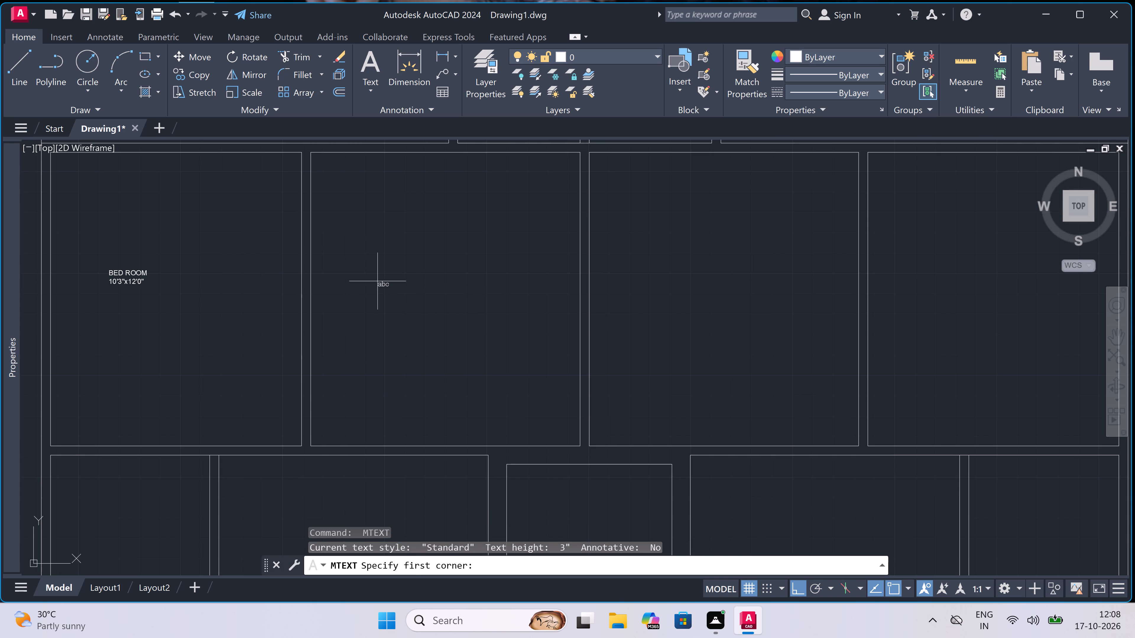
click(380, 279)
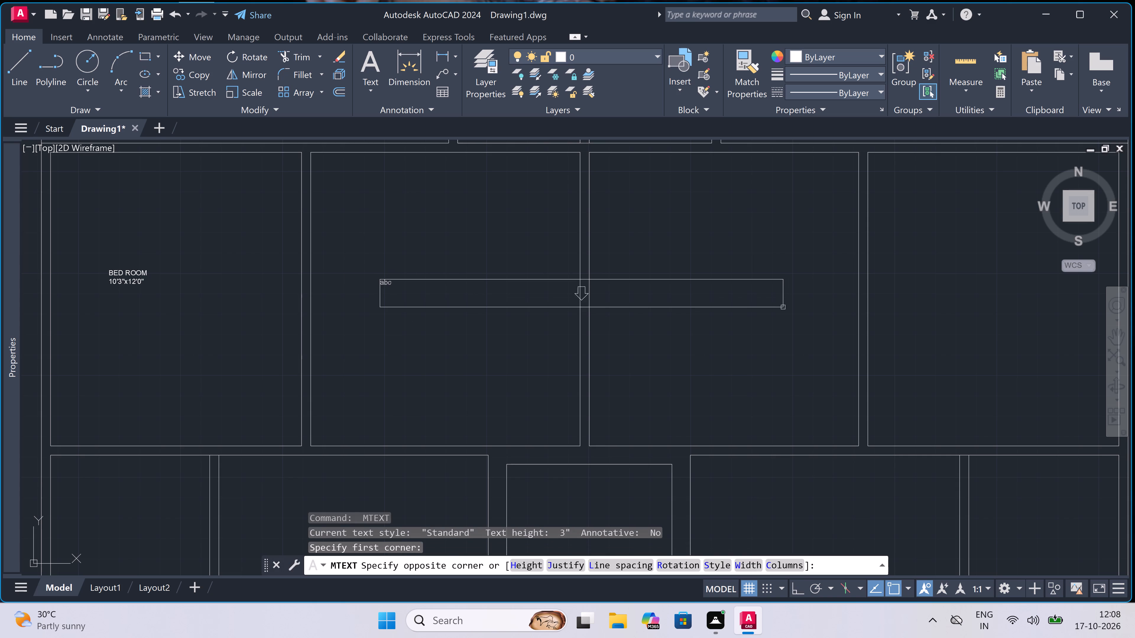
click(784, 306)
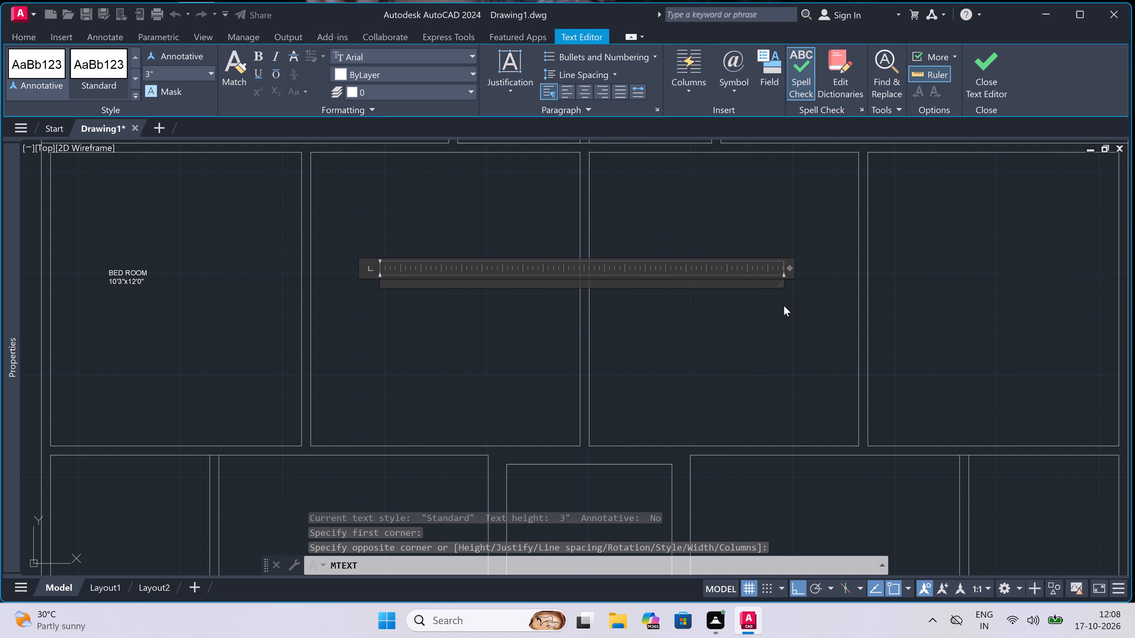
text(BED ROOM)
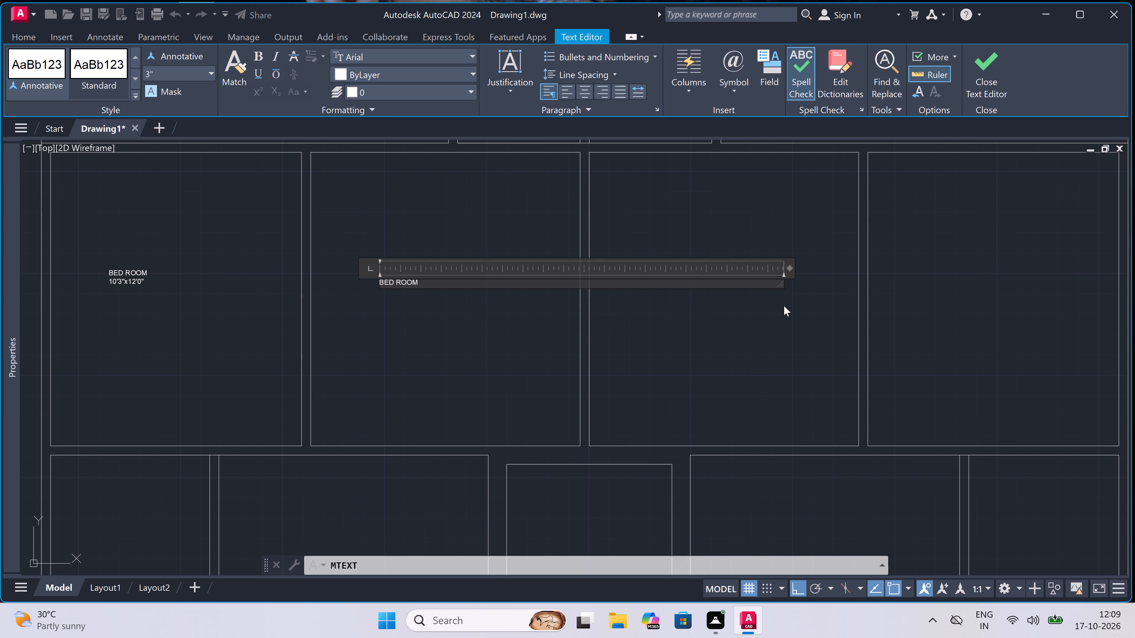
key(Return)
text(11)
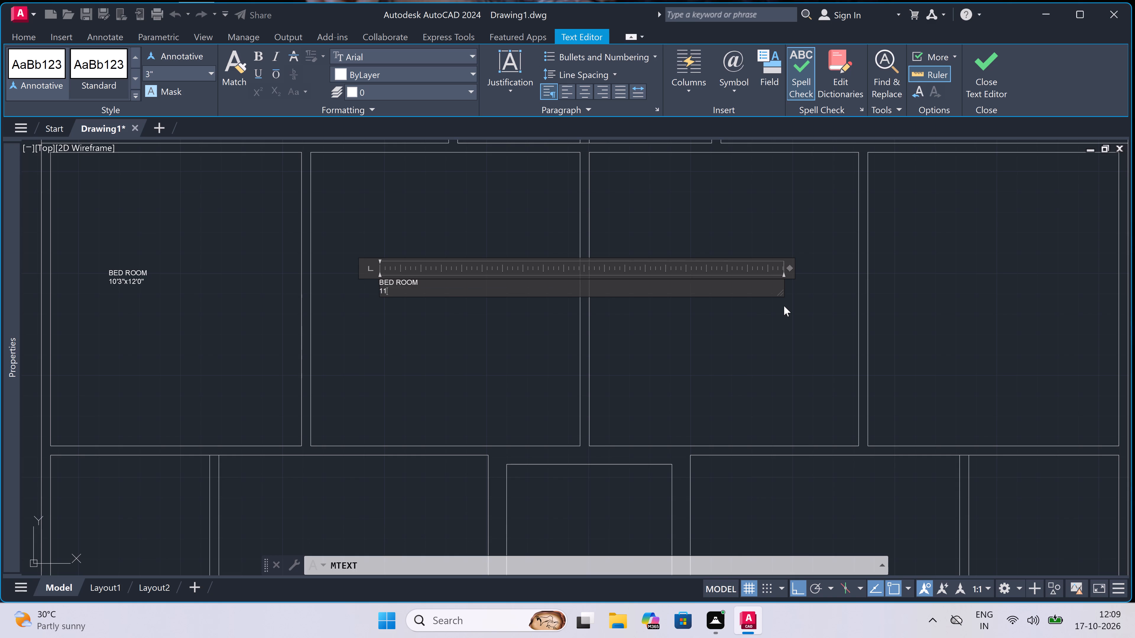
key(apostrophe)
key(0)
key(shift+quotedbl)
key(x)
text(12)
text('0")
click(571, 346)
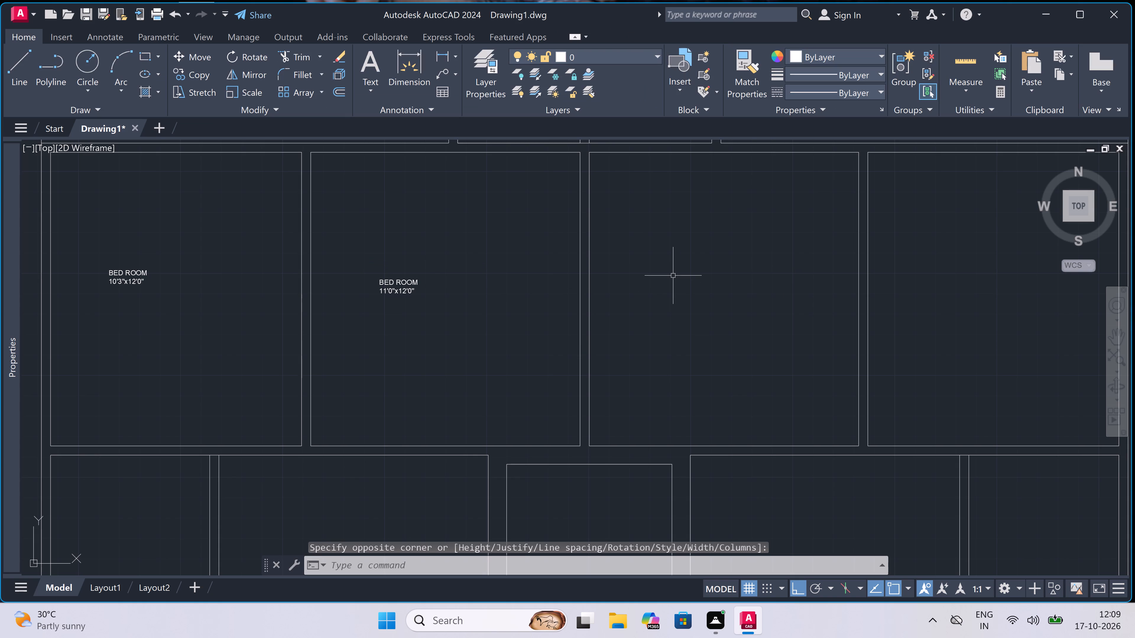
Start a multiline text label in the third room from the left of the bedroom row, with BED ROOM as its first line.
key(space)
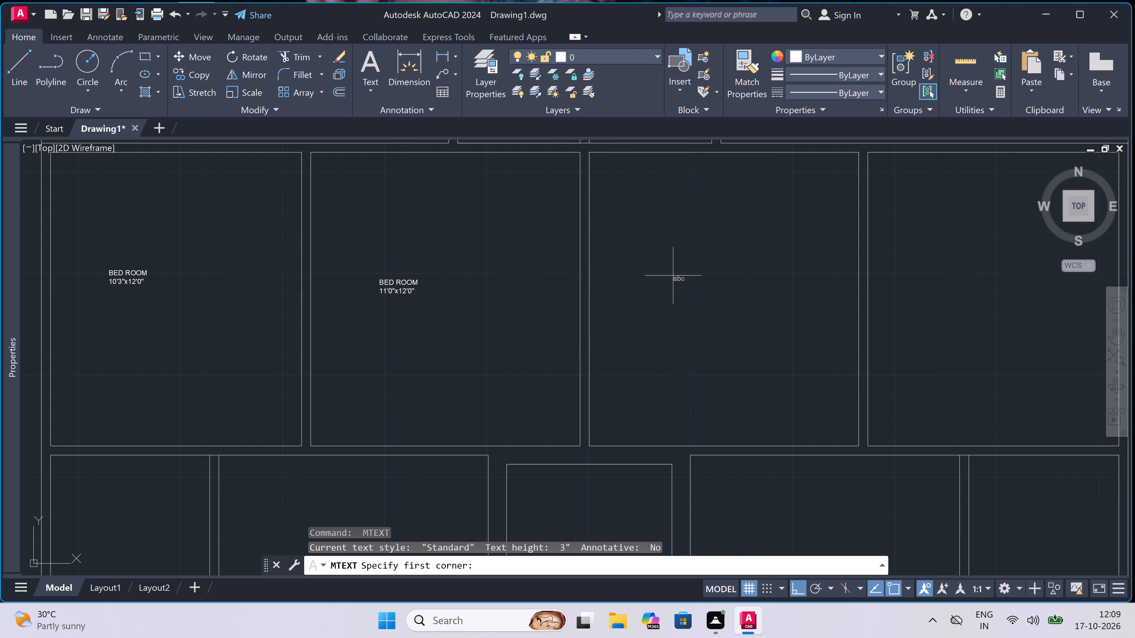
drag(676, 276, 679, 277)
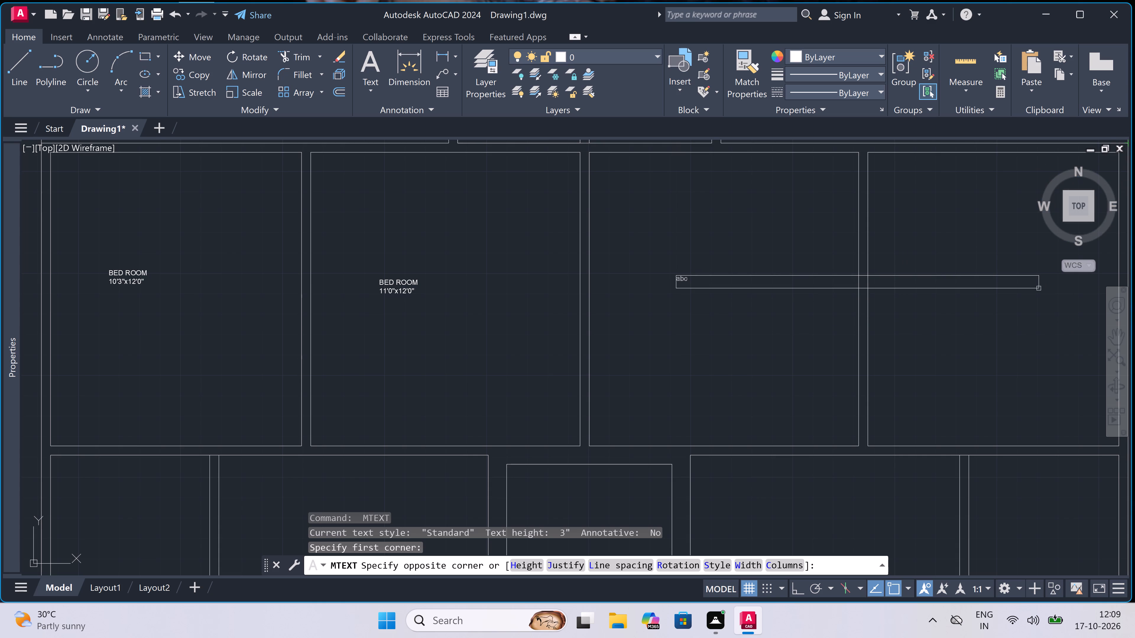
click(1045, 300)
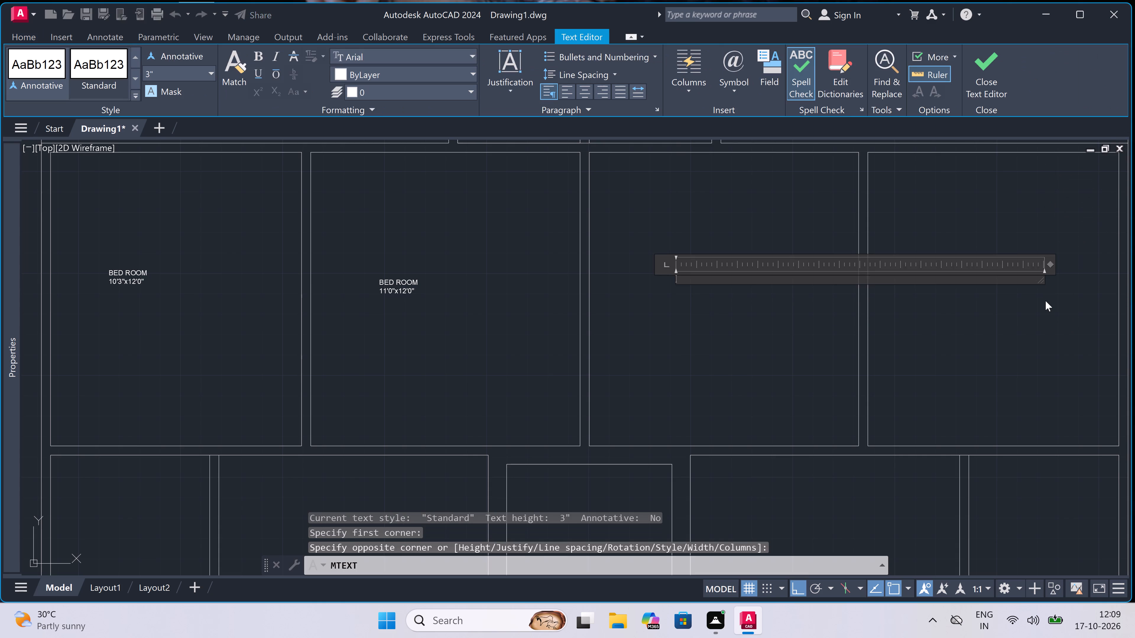
text(BED ROOM)
key(Return)
key(Return)
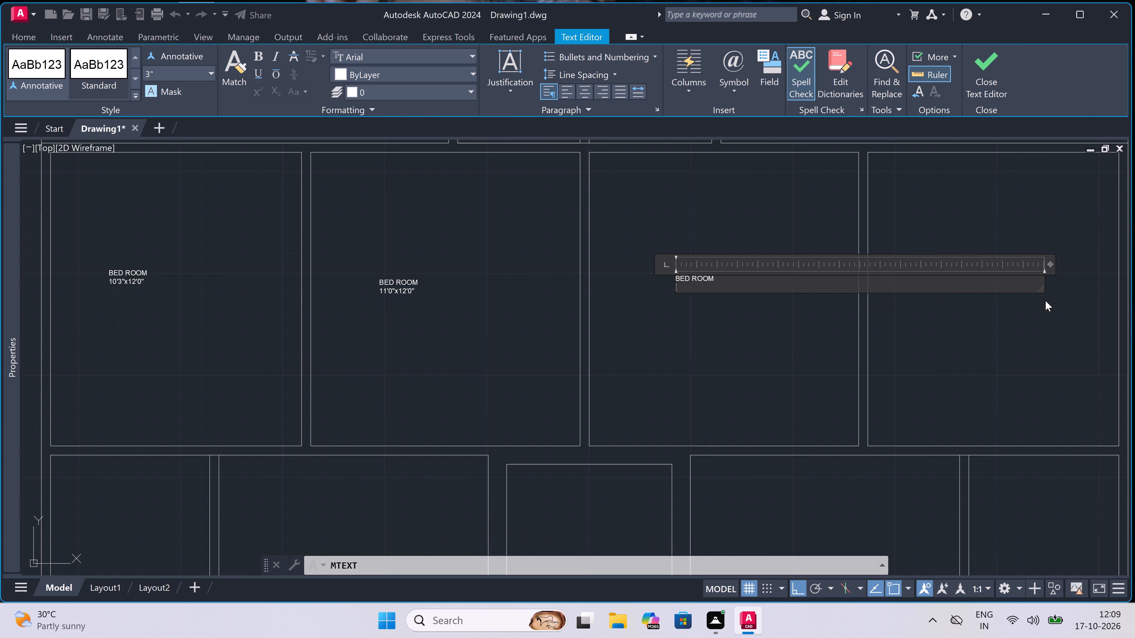
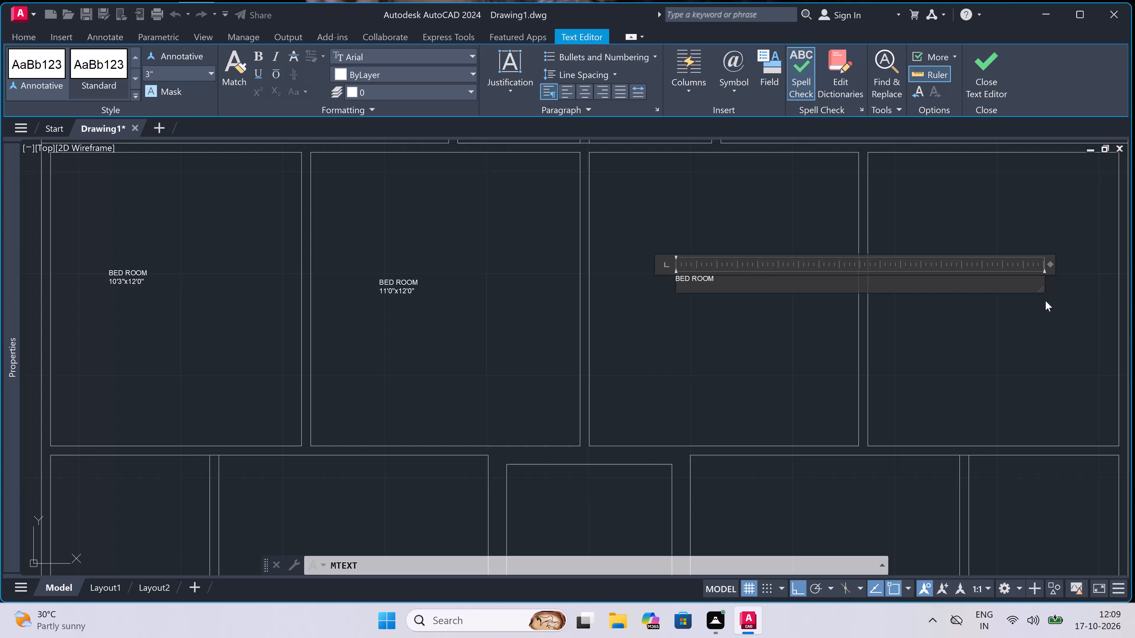
Complete the third bedroom's BED ROOM label with the size line 11'0"x12'0".
text(11)
key(apostrophe)
key(0)
key(shift+quotedbl)
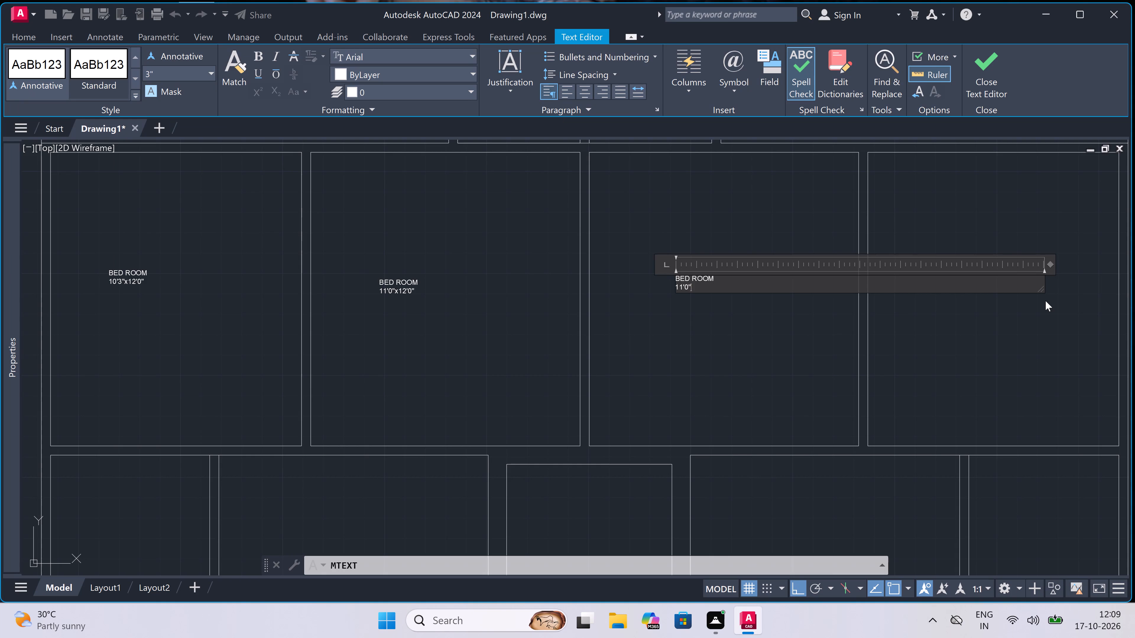
key(x)
text(12)
key(apostrophe)
key(0)
key(apostrophe)
key(BackSpace)
key(shift+quotedbl)
click(768, 342)
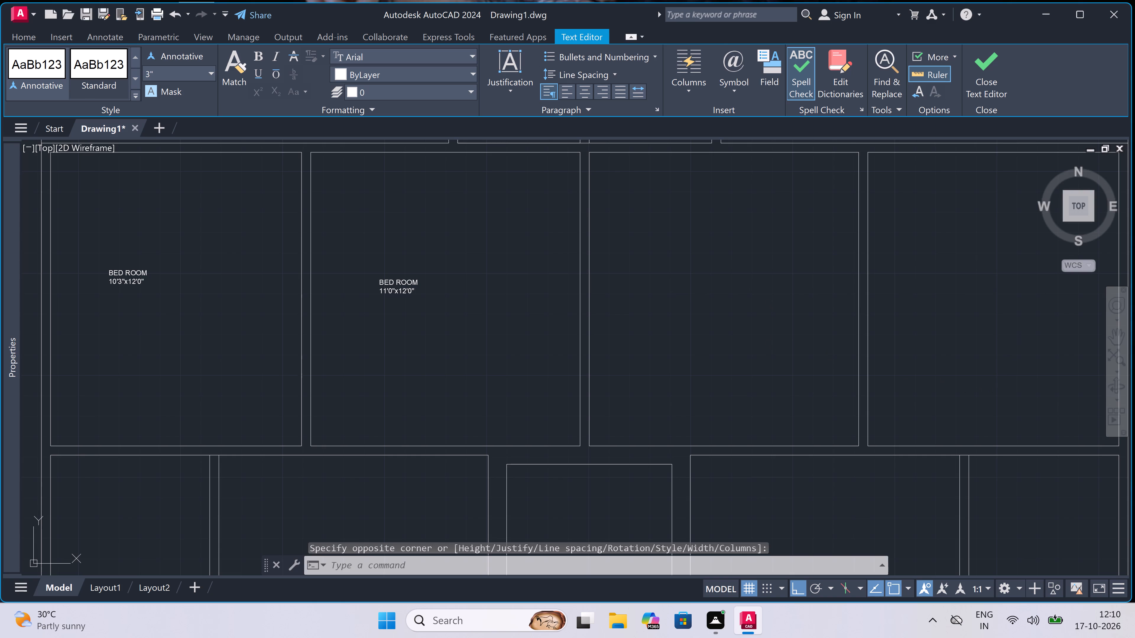
Add a multiline text label in the fourth, easternmost bedroom reading BED ROOM with 10'3"x12'0" on the second line.
scroll(1003, 328, down, 1)
scroll(1009, 322, up, 1)
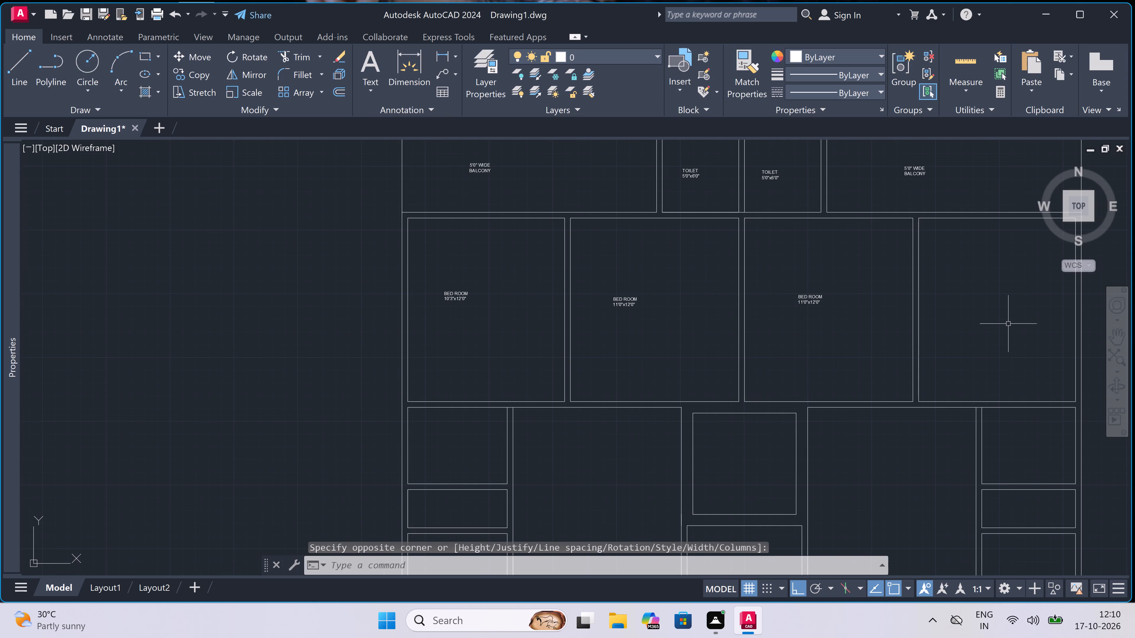
scroll(999, 329, down, 2)
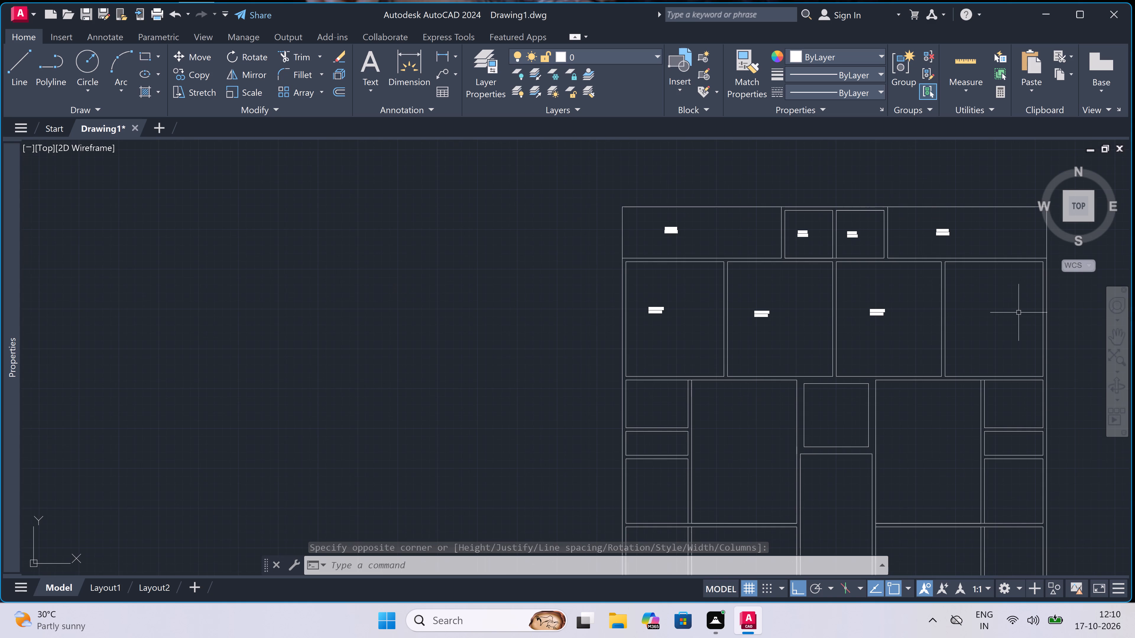
scroll(1020, 311, up, 2)
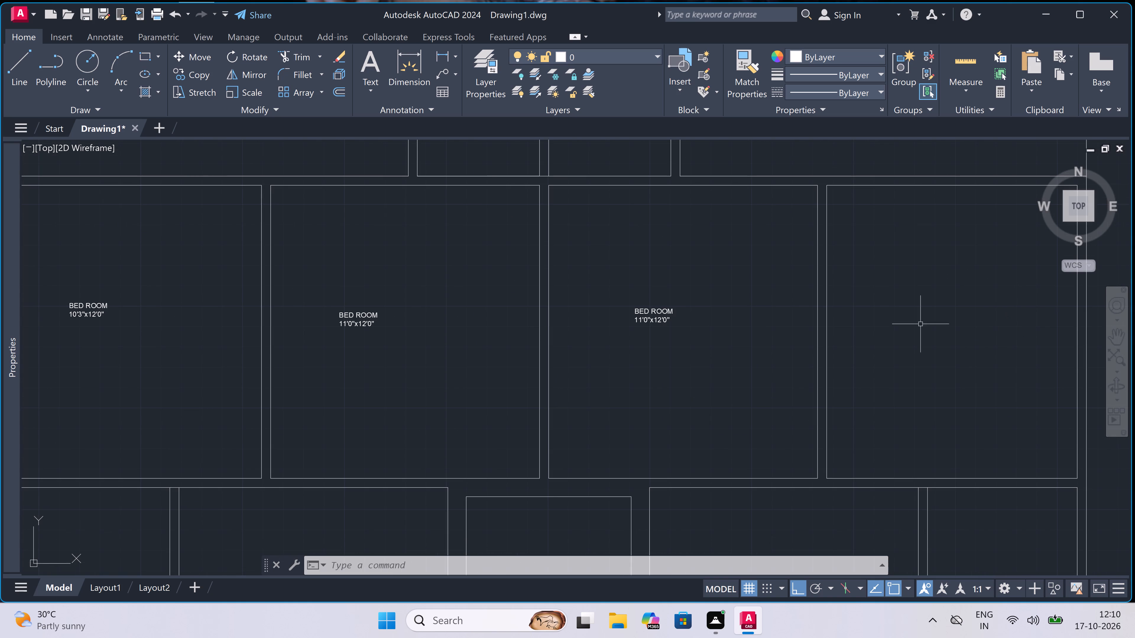
scroll(917, 313, down, 3)
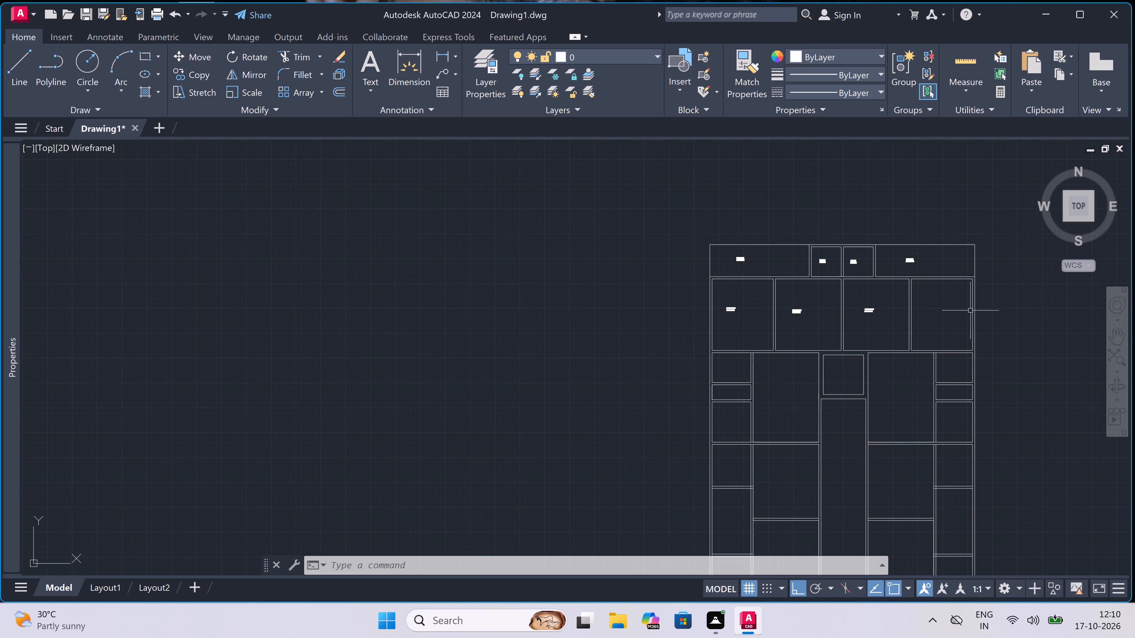
scroll(1009, 325, up, 2)
scroll(939, 329, up, 1)
scroll(937, 328, down, 1)
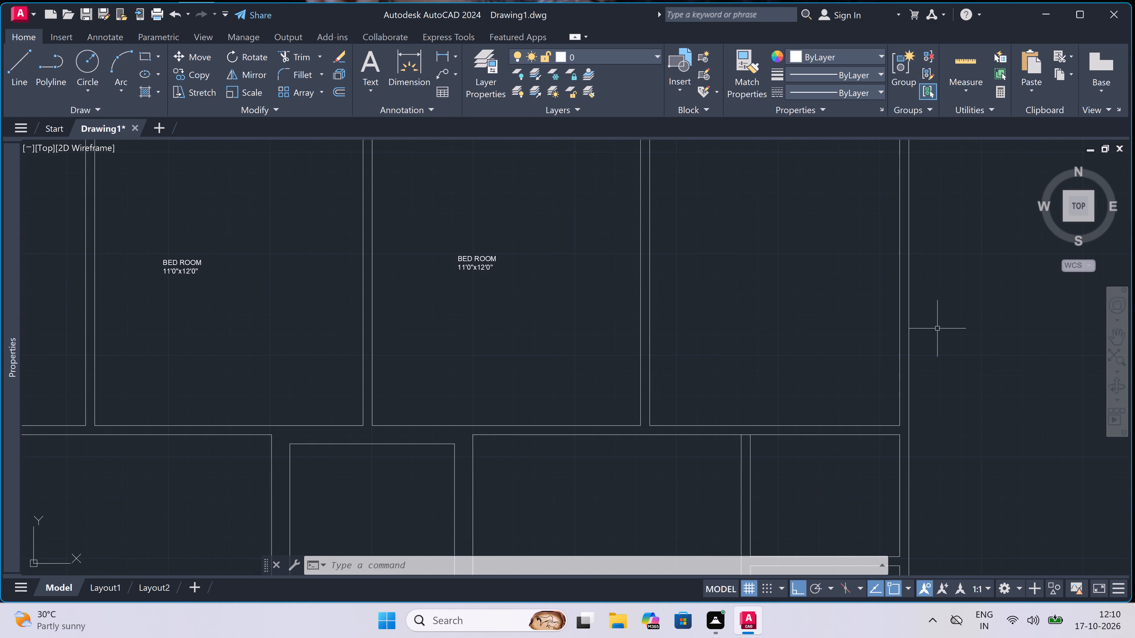
scroll(826, 292, up, 1)
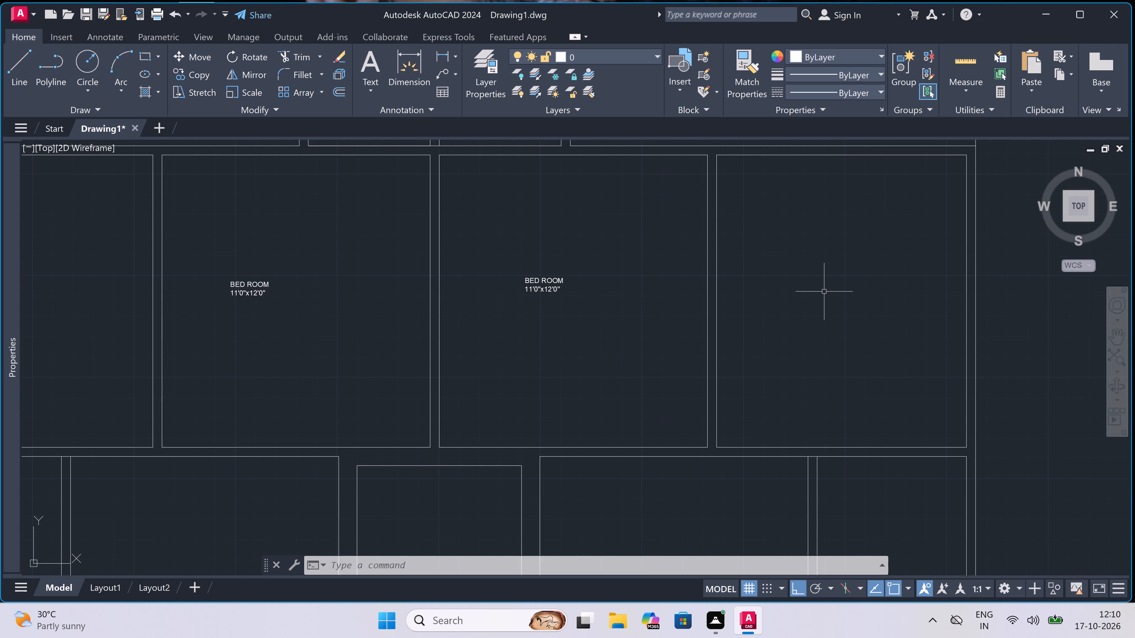
key(space)
click(779, 282)
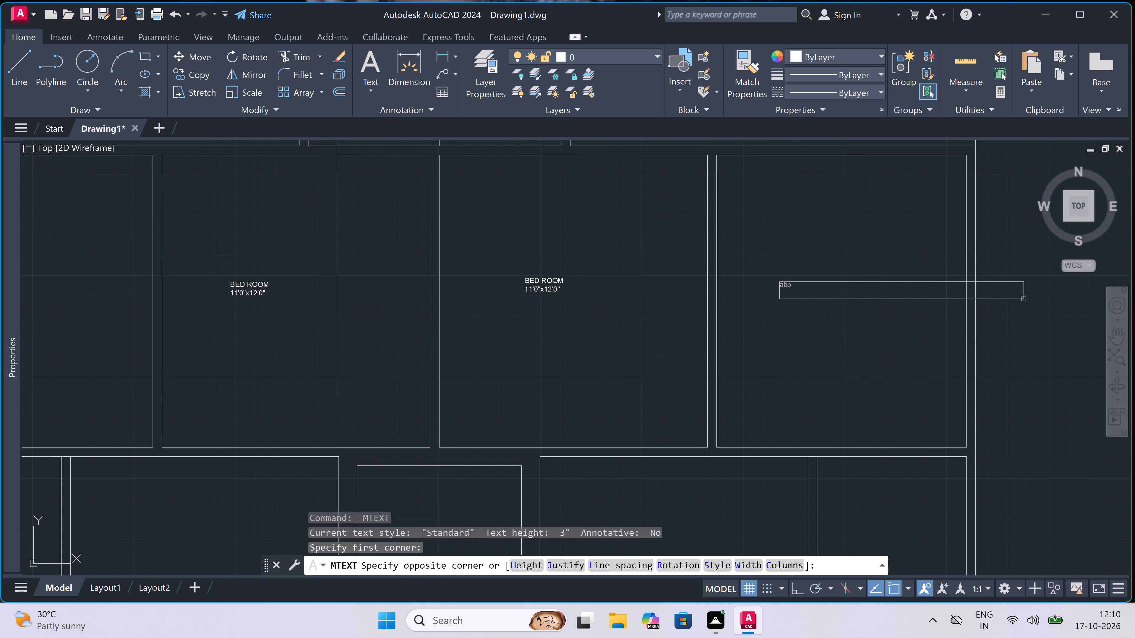
click(1038, 299)
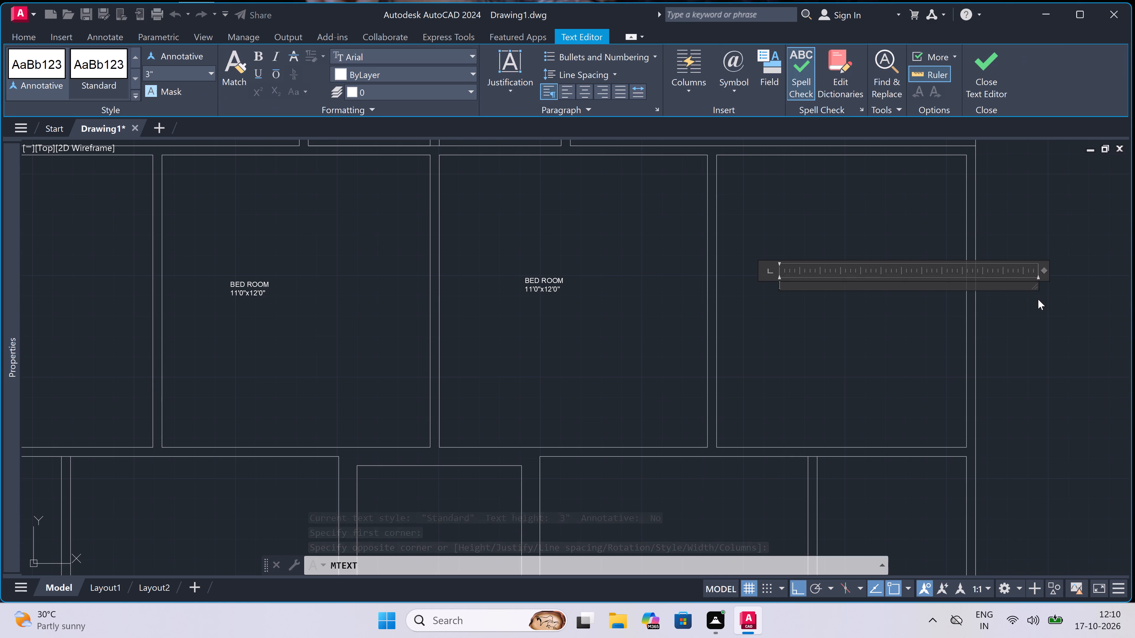
text(BED R)
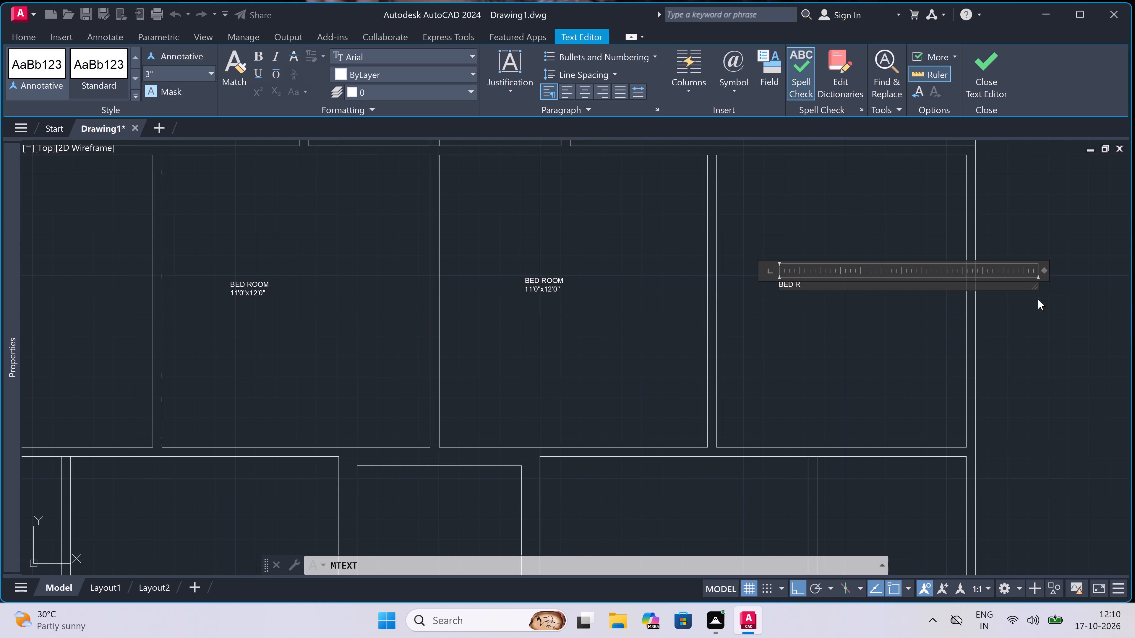
text(OOM)
key(Return)
text(10')
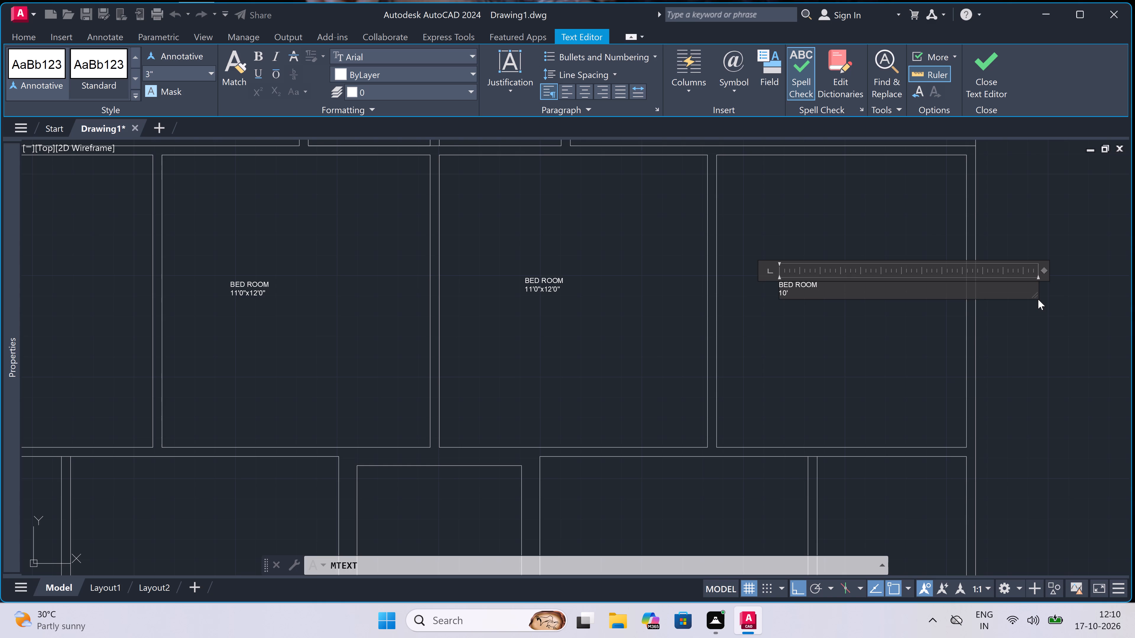
key(3)
key(shift+quotedbl)
key(x)
text(12)
key(apostrophe)
key(0)
key(shift+quotedbl)
click(763, 369)
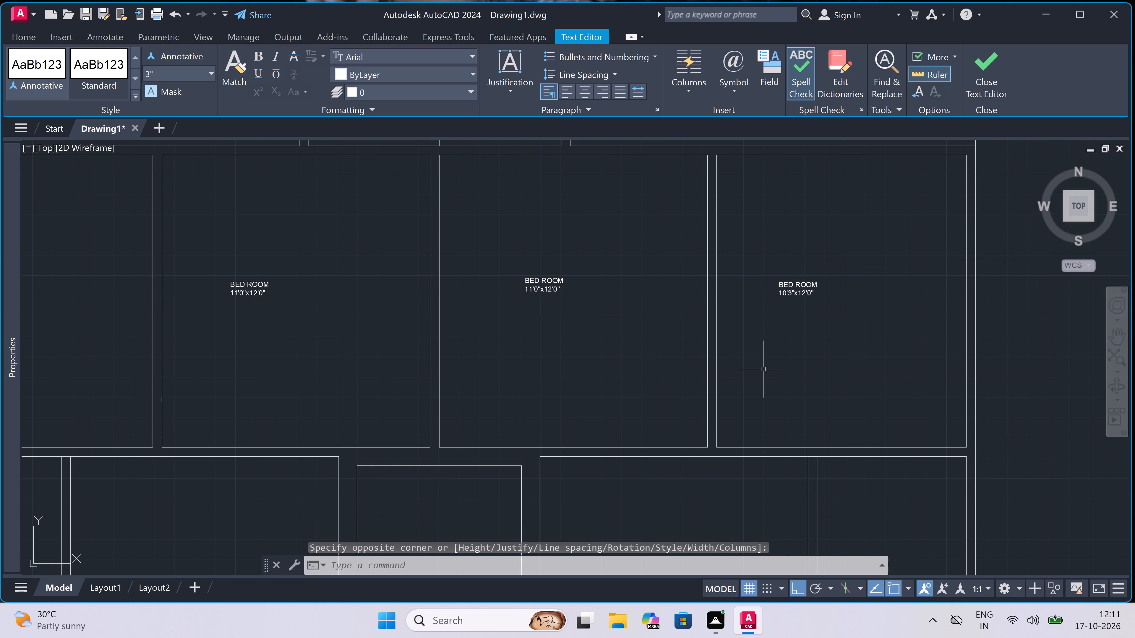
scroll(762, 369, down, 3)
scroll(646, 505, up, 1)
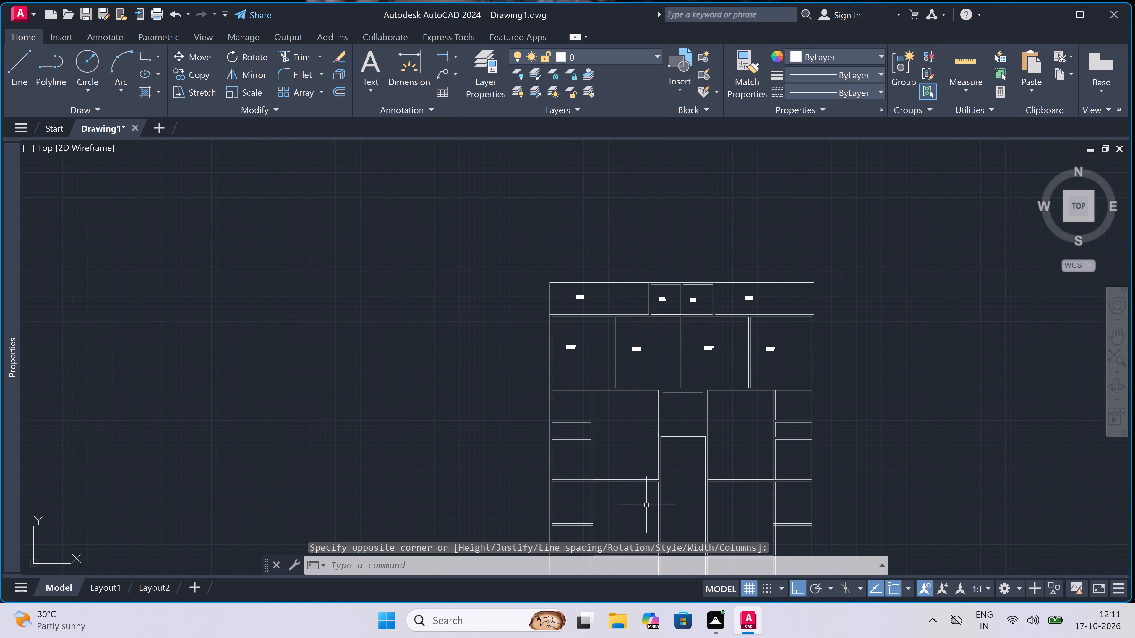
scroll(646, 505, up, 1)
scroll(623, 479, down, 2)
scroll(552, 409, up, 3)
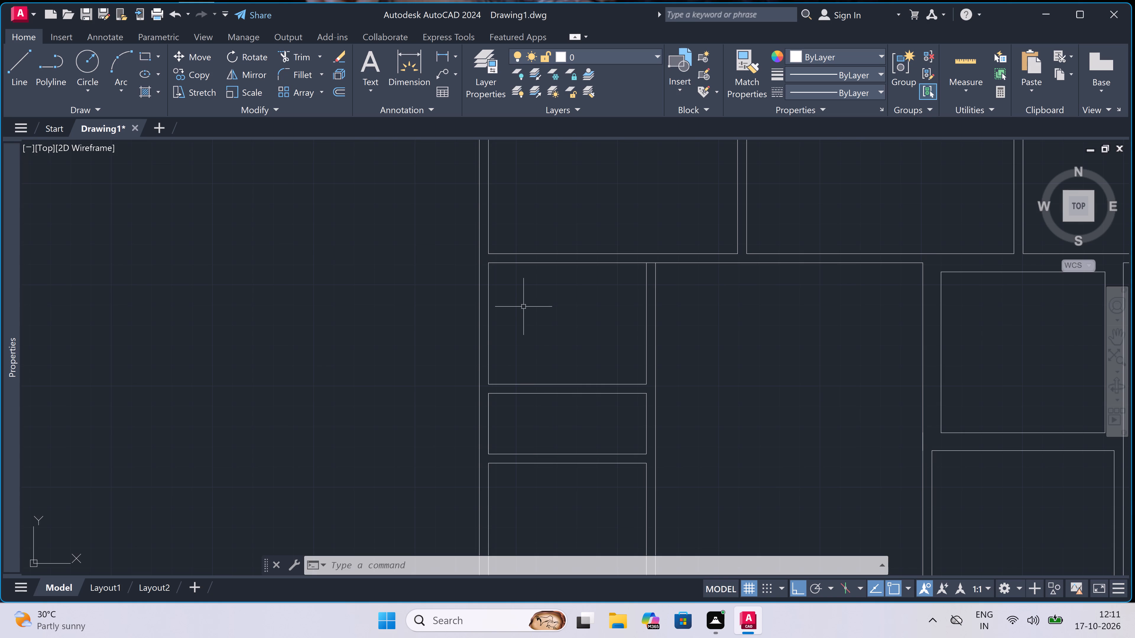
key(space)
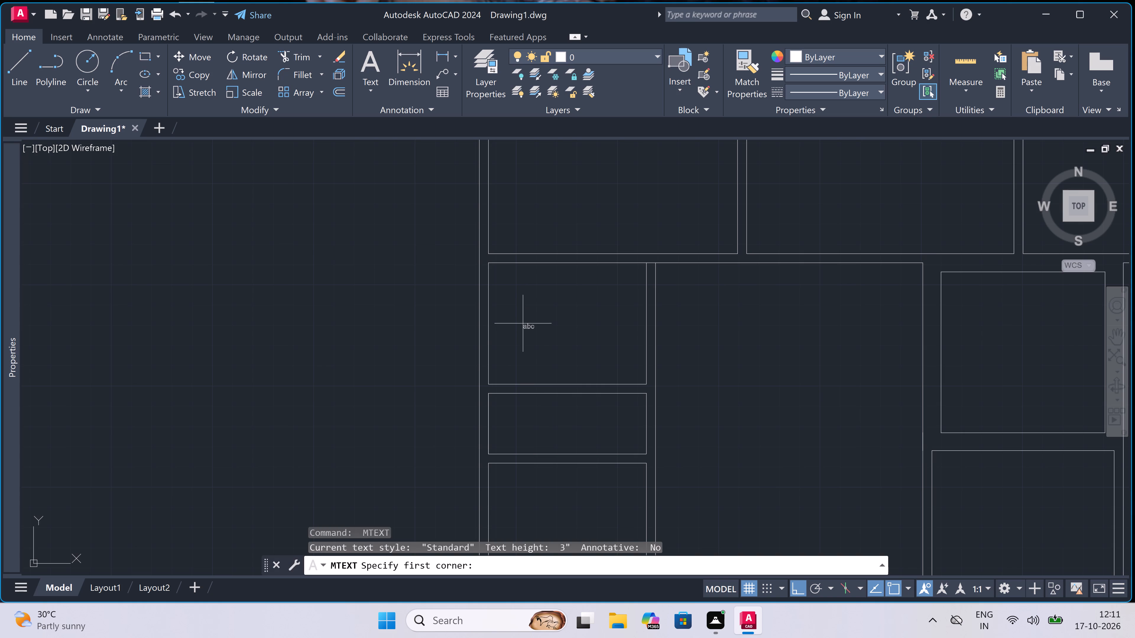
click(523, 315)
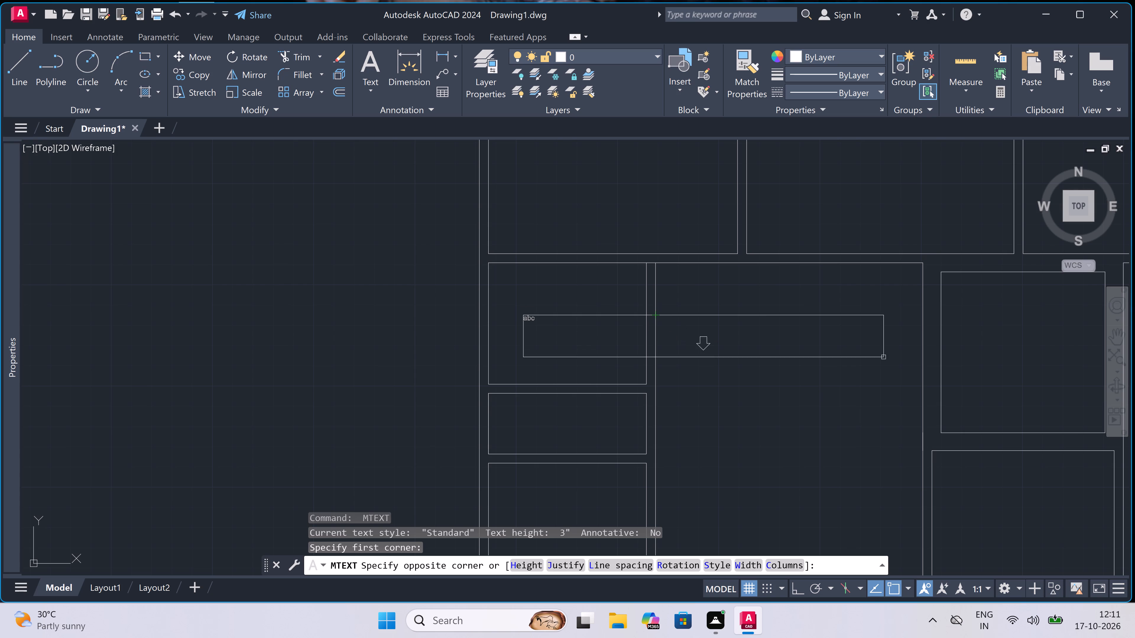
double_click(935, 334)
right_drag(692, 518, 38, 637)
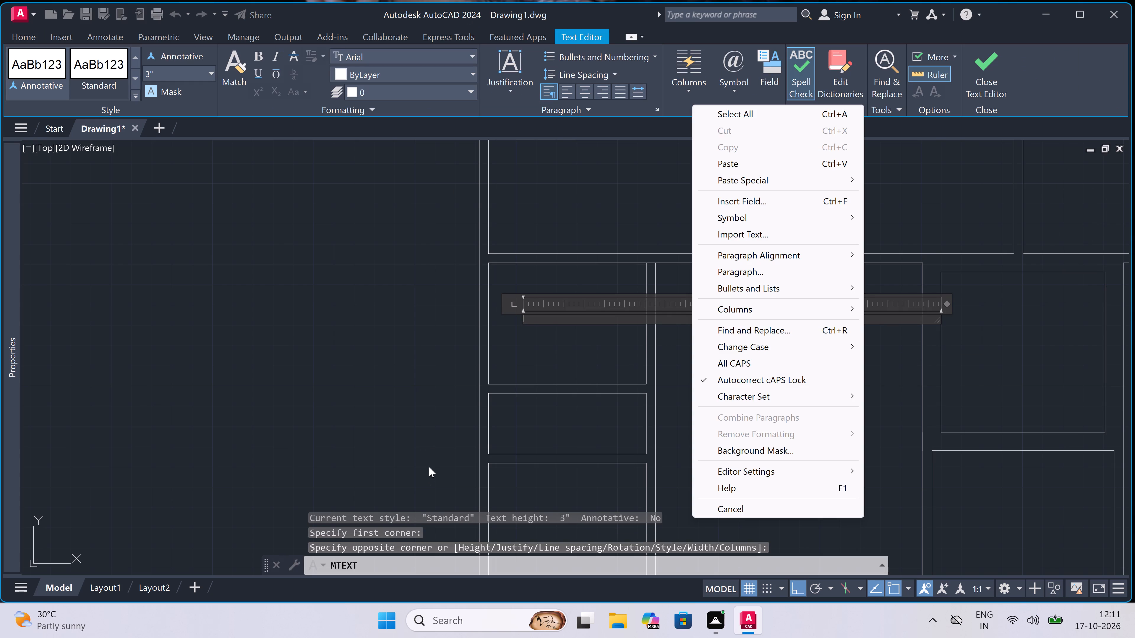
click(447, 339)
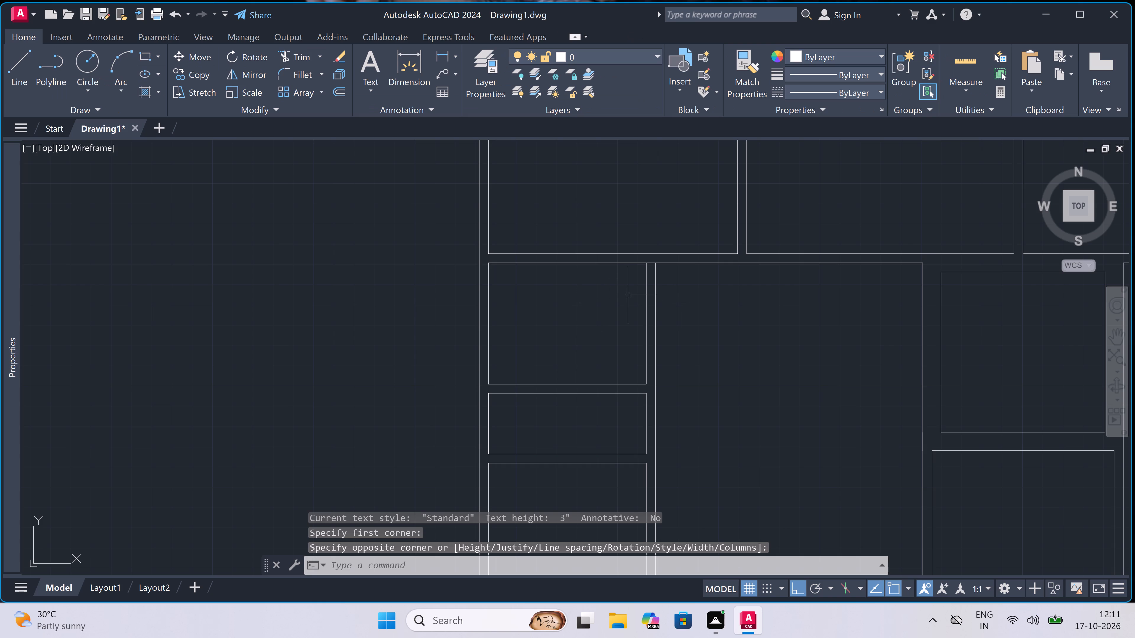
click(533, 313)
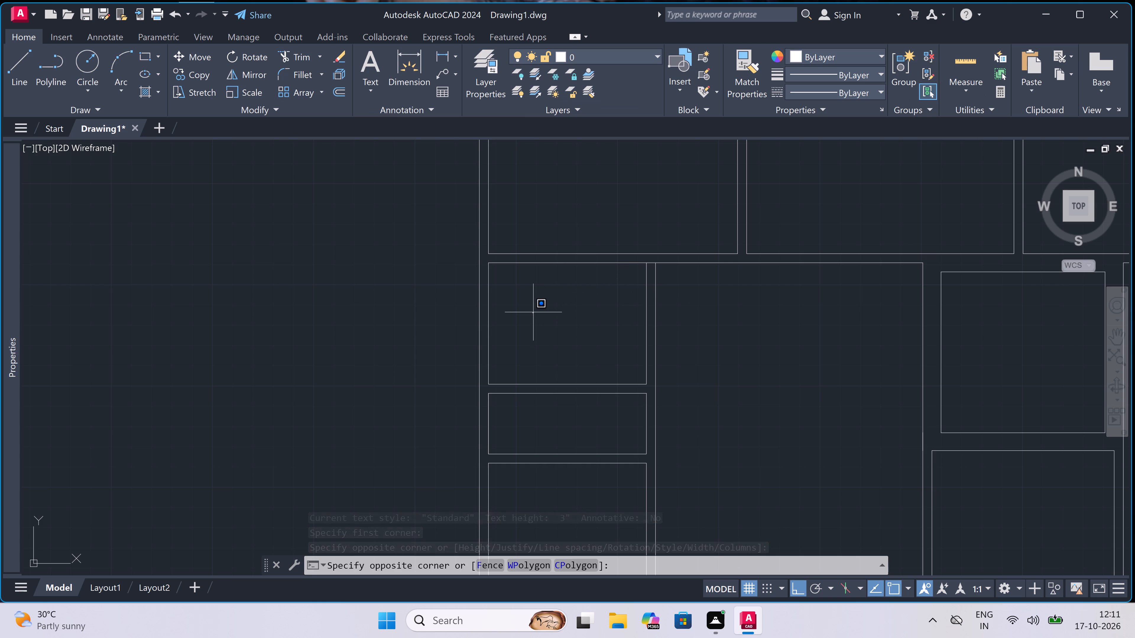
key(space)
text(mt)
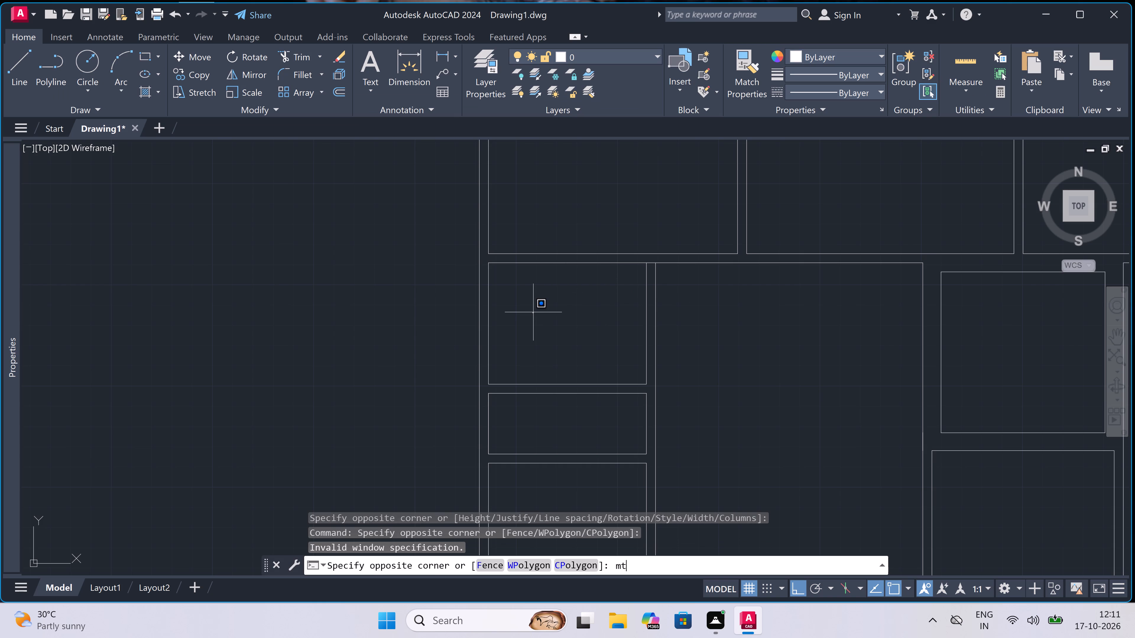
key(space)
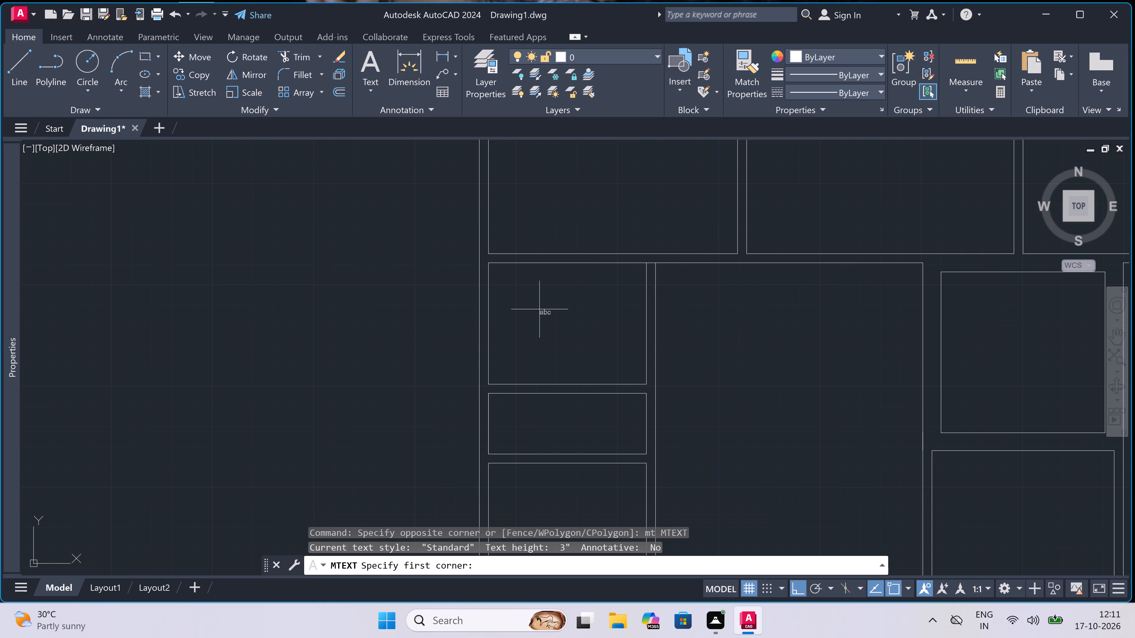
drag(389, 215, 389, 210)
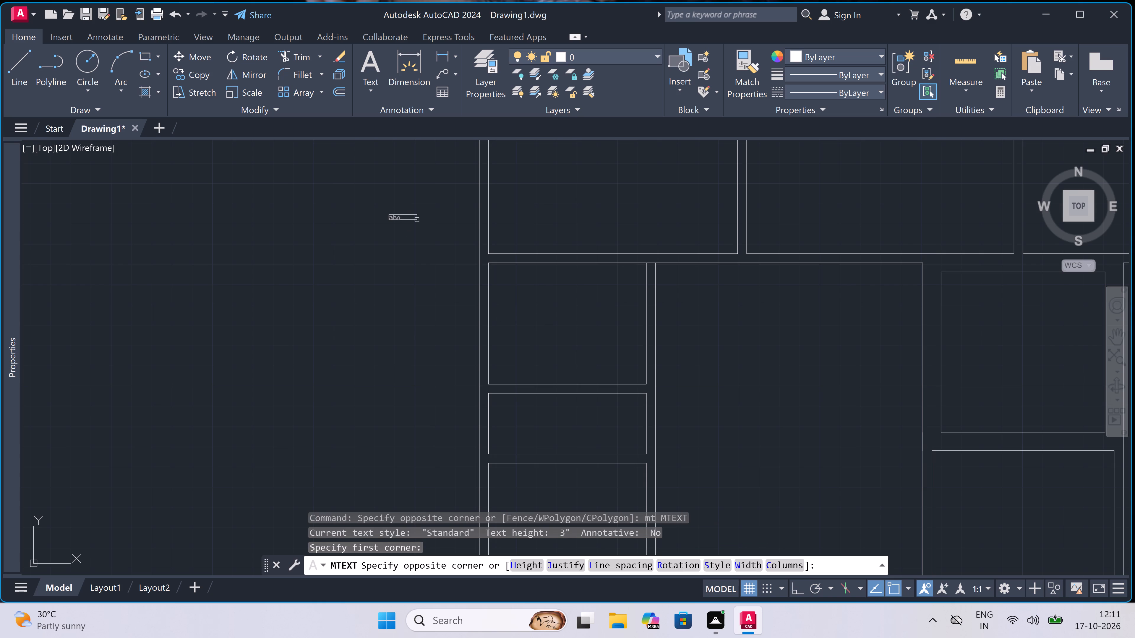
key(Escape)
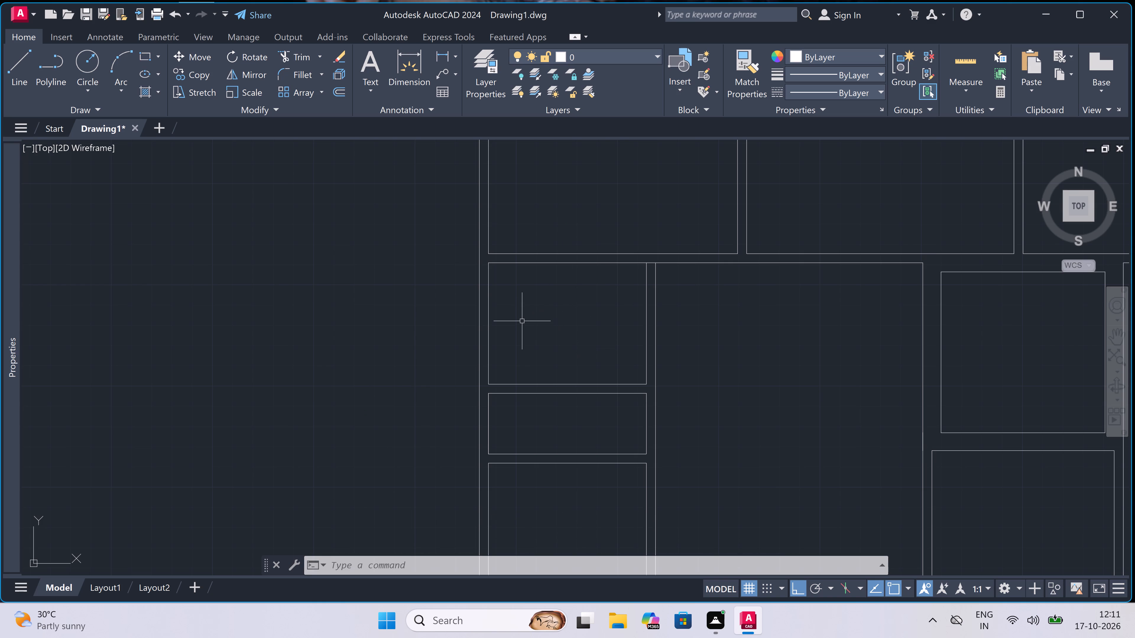
Place a multiline text label reading TOILET in the small room directly south of the westernmost bedroom.
text(mt)
key(space)
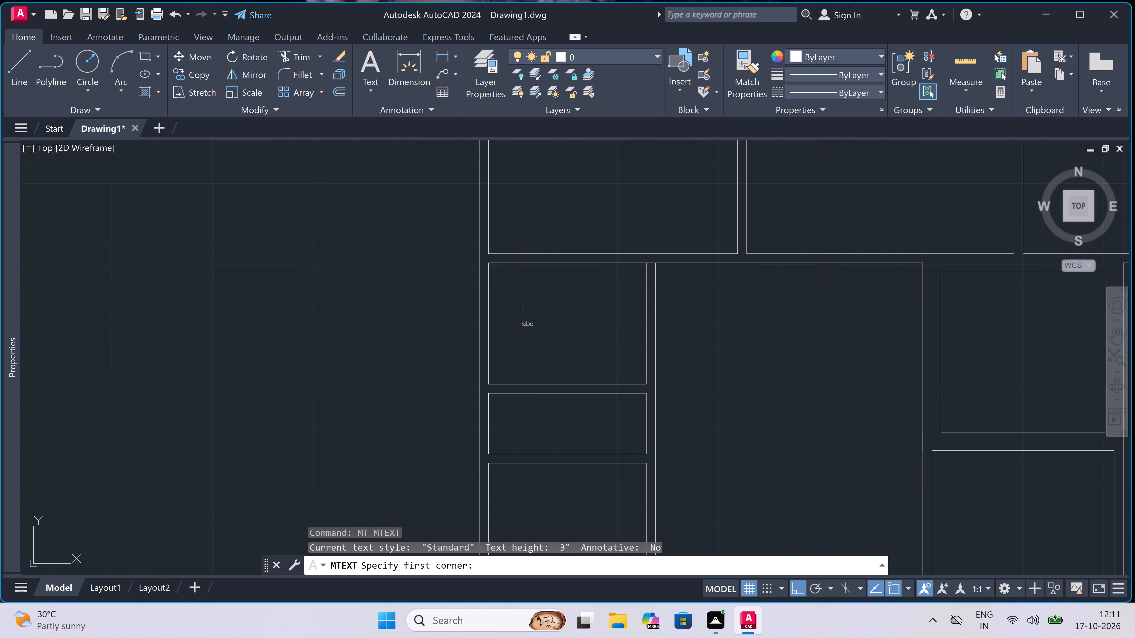
click(522, 321)
click(528, 317)
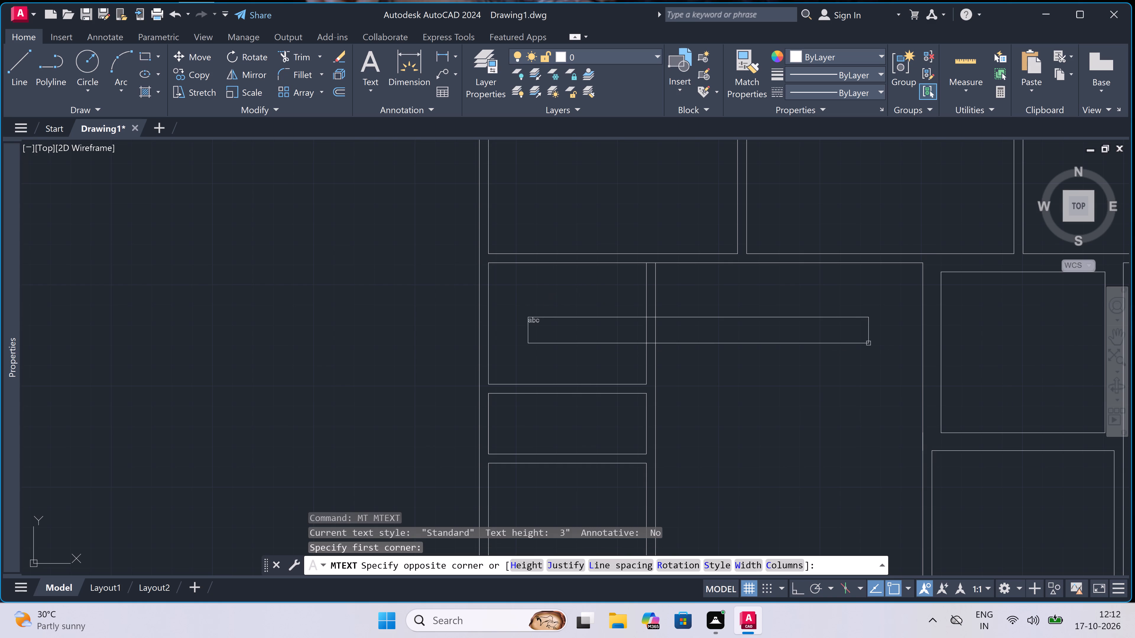
drag(878, 341, 889, 342)
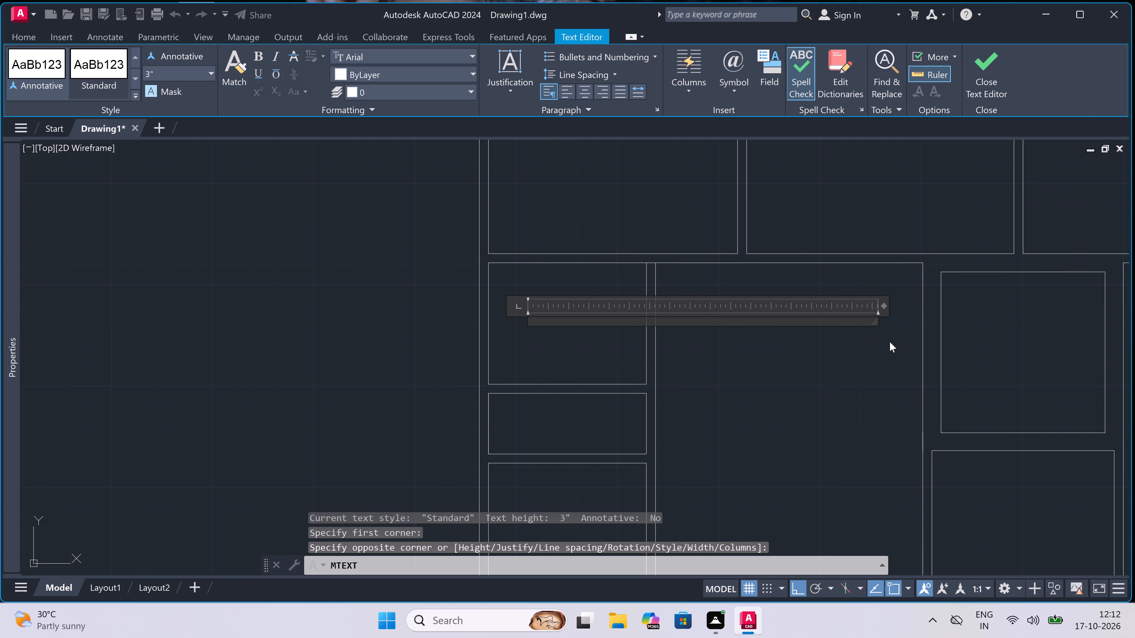
key(t)
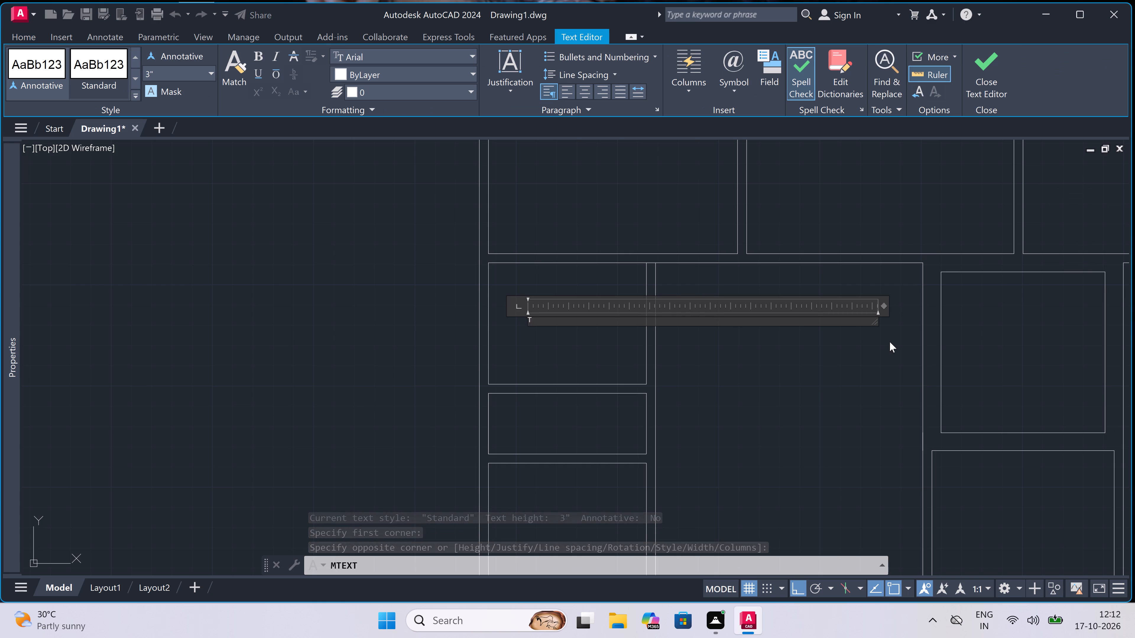
key(0)
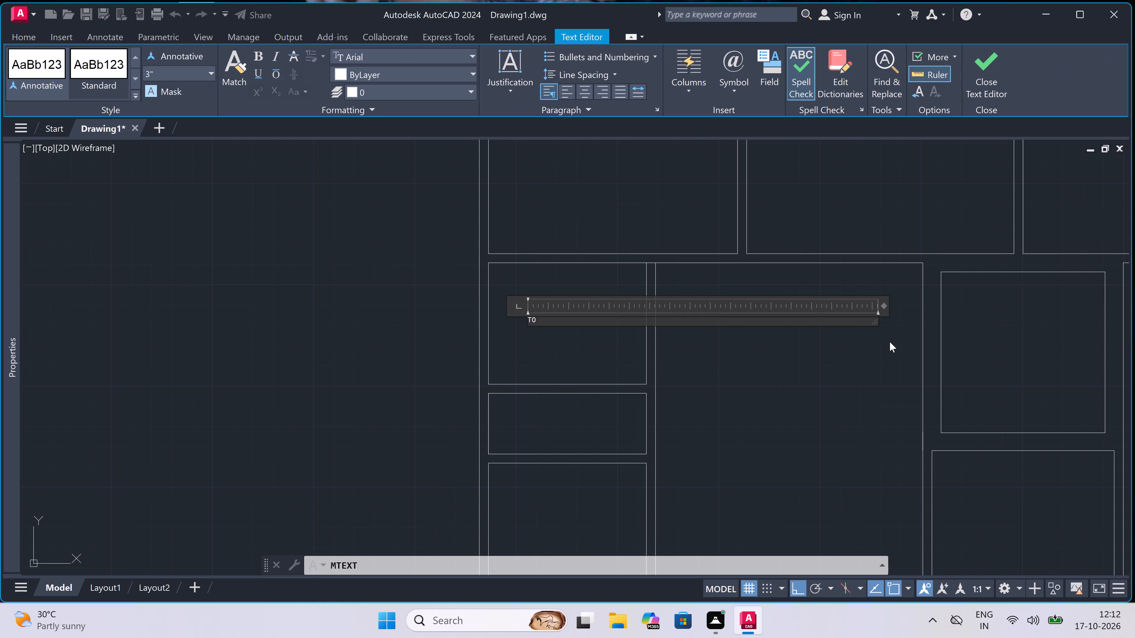
key(BackSpace)
text(OIL)
text(ET)
Add the size line 6'6"x5'0" below TOILET and finish the label.
key(Return)
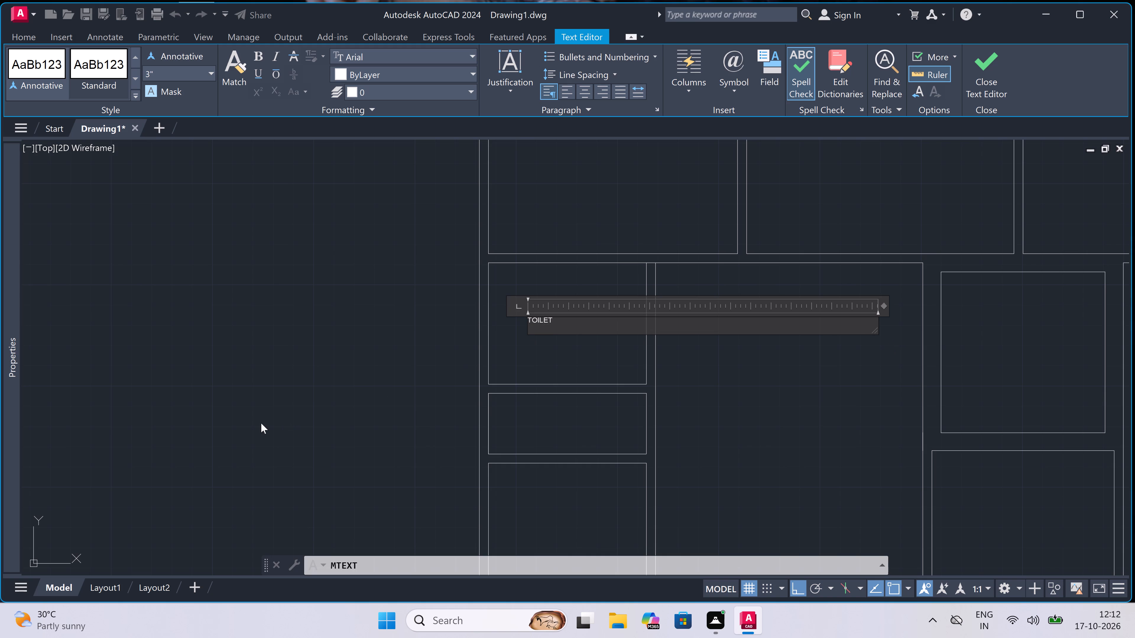
key(6)
key(apostrophe)
key(6)
key(shift+quotedbl)
key(x)
key(5)
key(apostrophe)
text(0")
scroll(801, 381, down, 1)
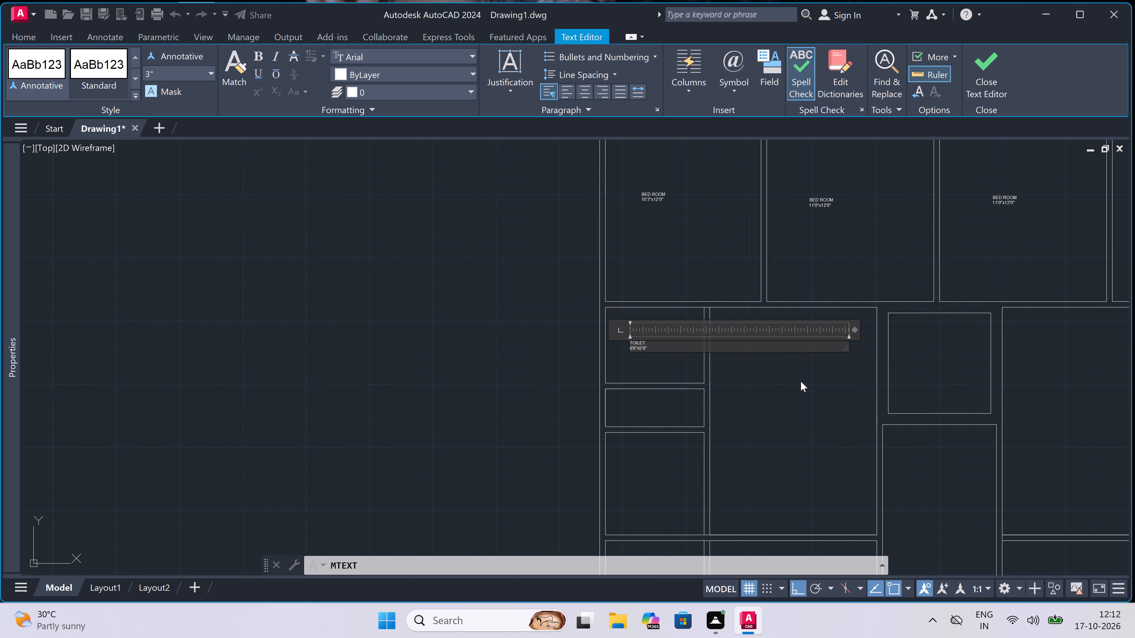
scroll(801, 370, up, 1)
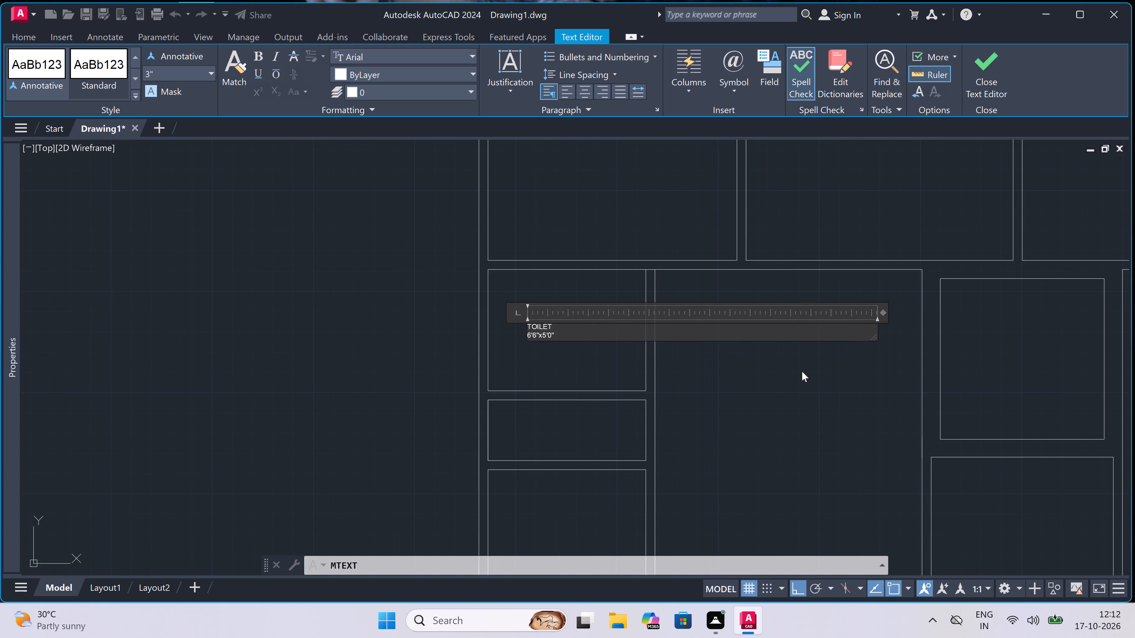
scroll(802, 372, down, 1)
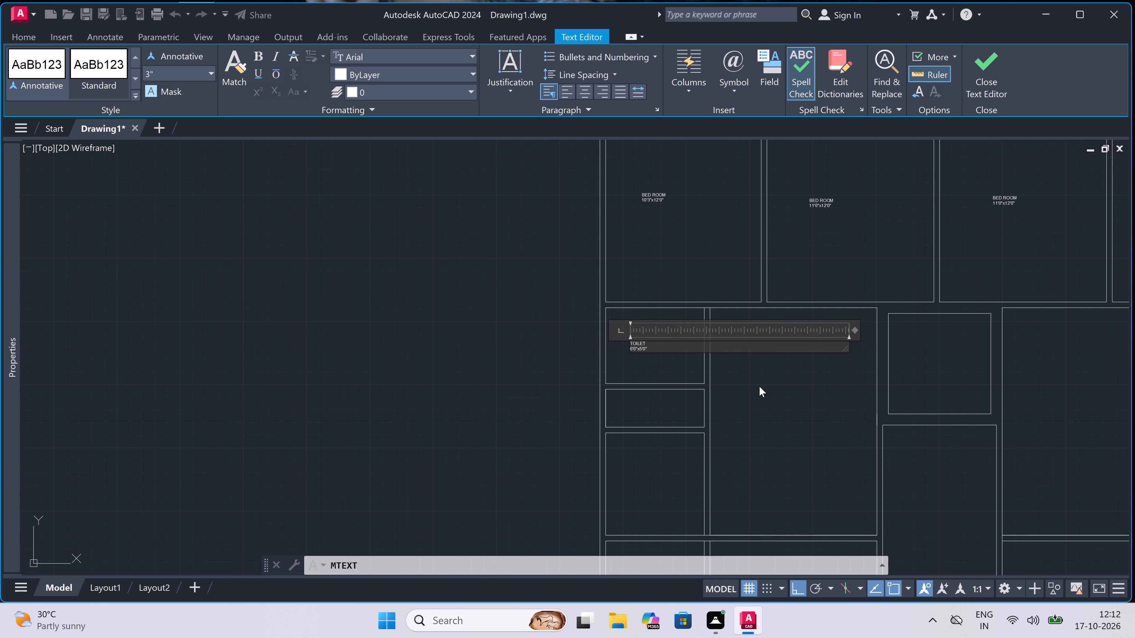
click(626, 406)
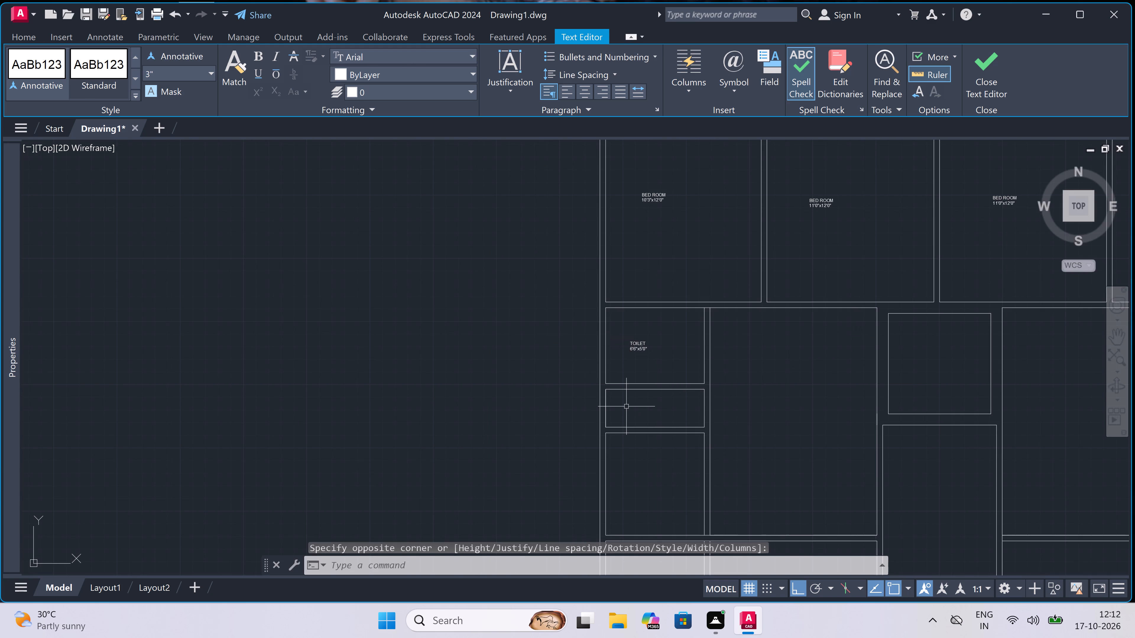
Place a multiline text label reading SHAFT in the narrow room directly south of the toilet.
click(626, 407)
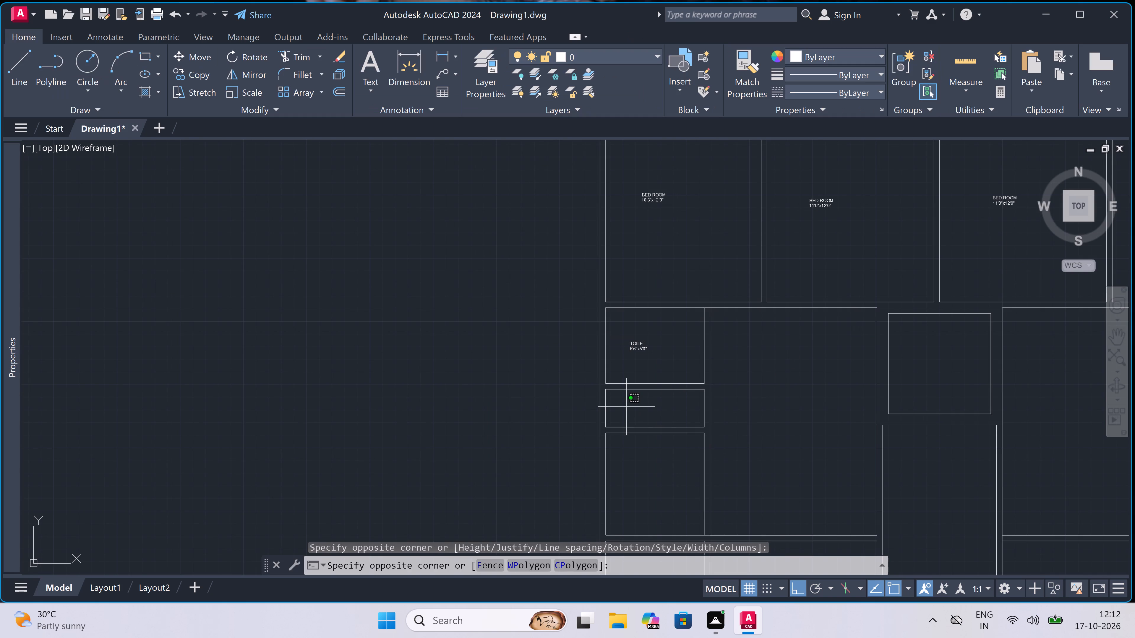
key(space)
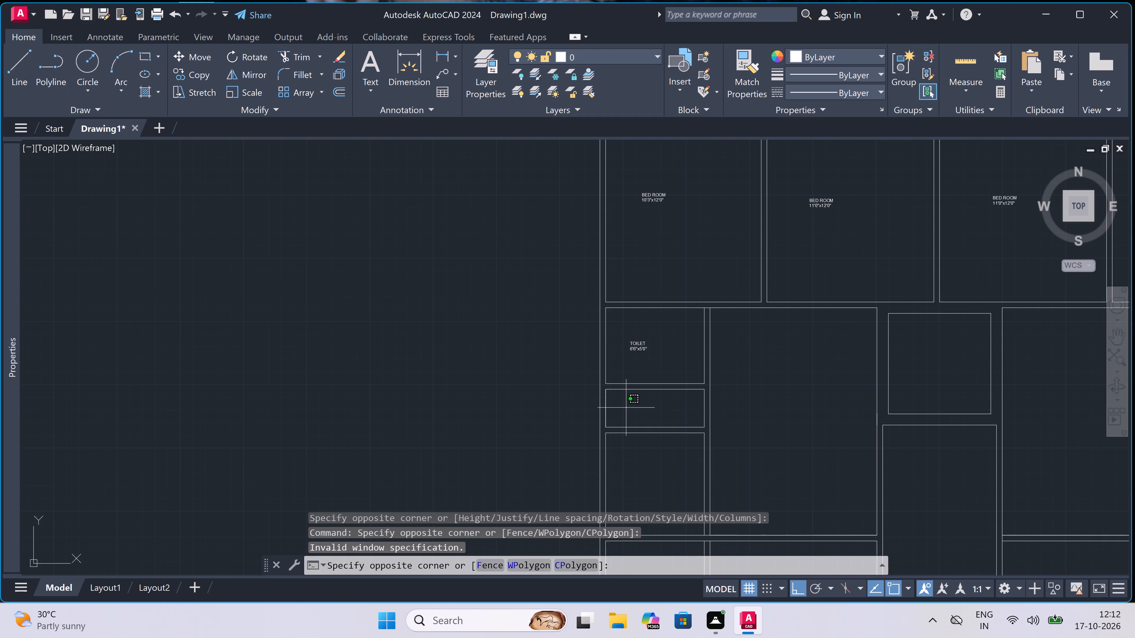
text(mt)
key(space)
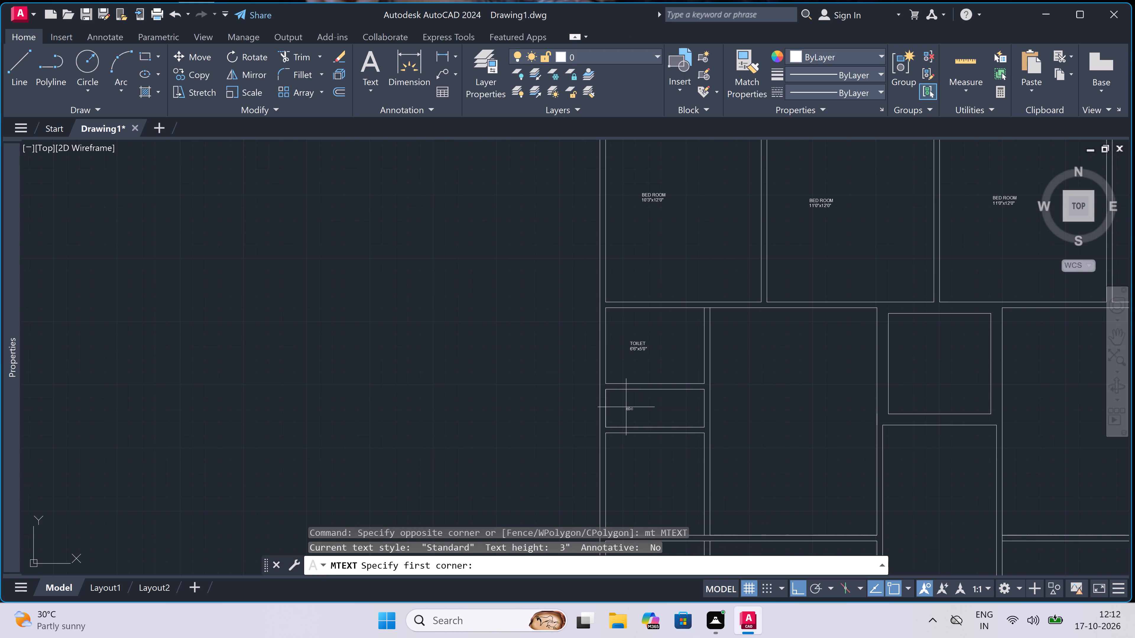
double_click(631, 405)
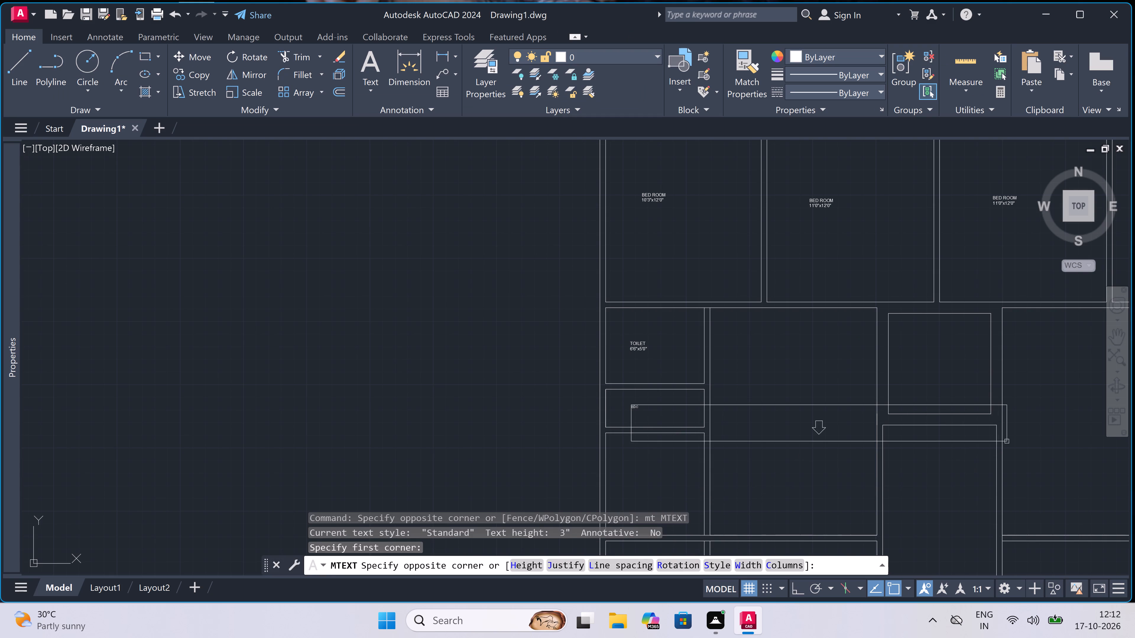
click(1068, 416)
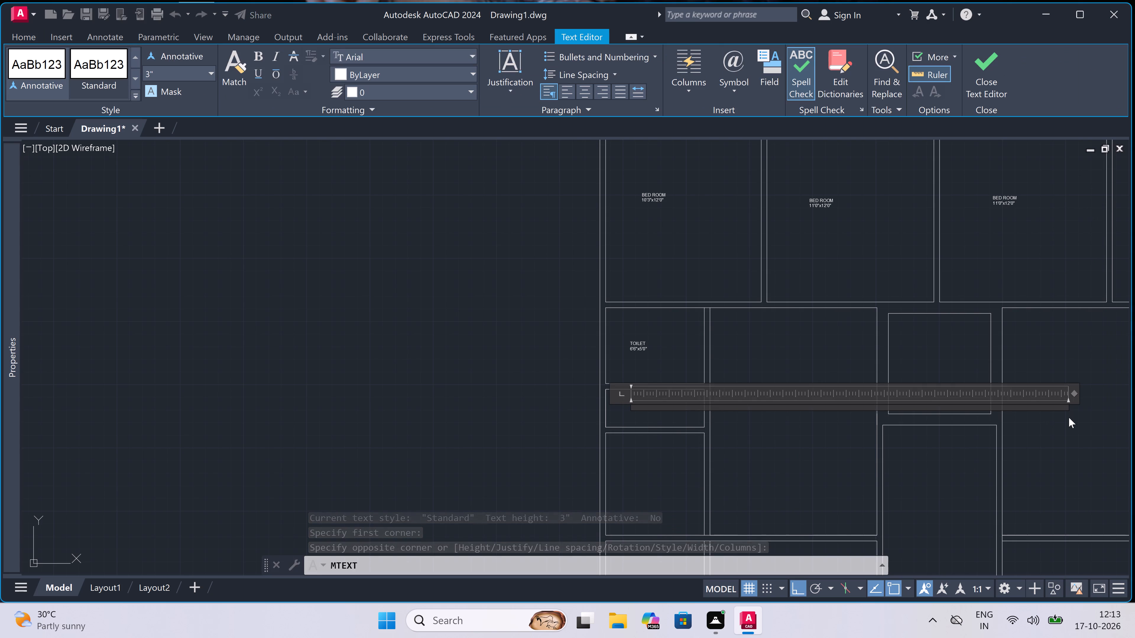
key(s)
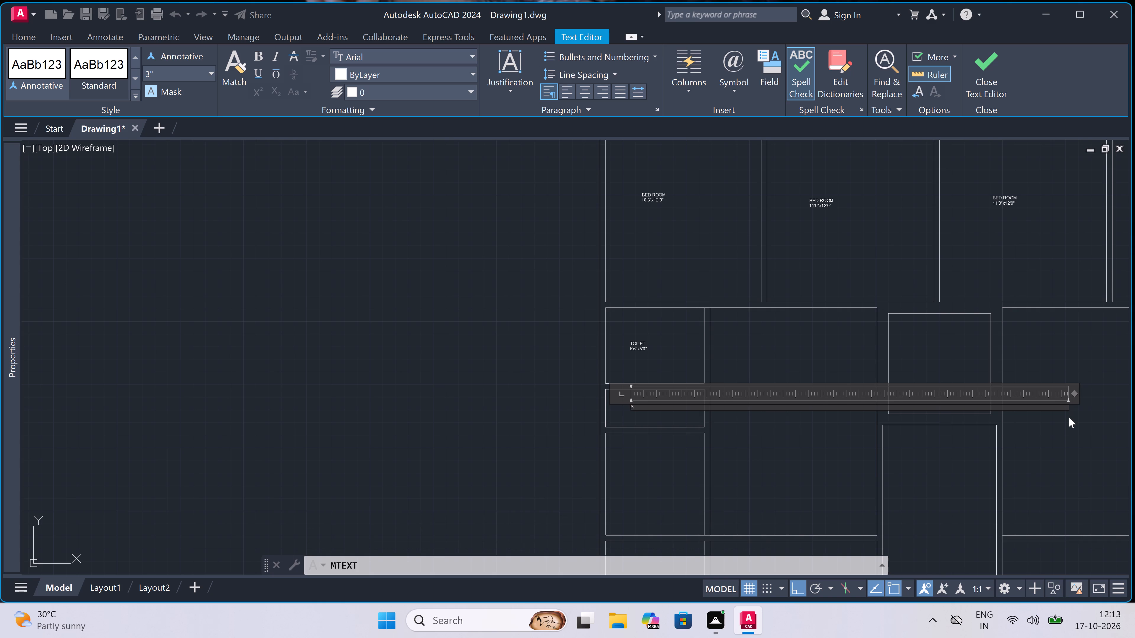
key(h)
key(a)
text(FT)
key(BackSpace)
key(t)
Add the size line 6'6"x2'6" below SHAFT and finish the label.
key(Return)
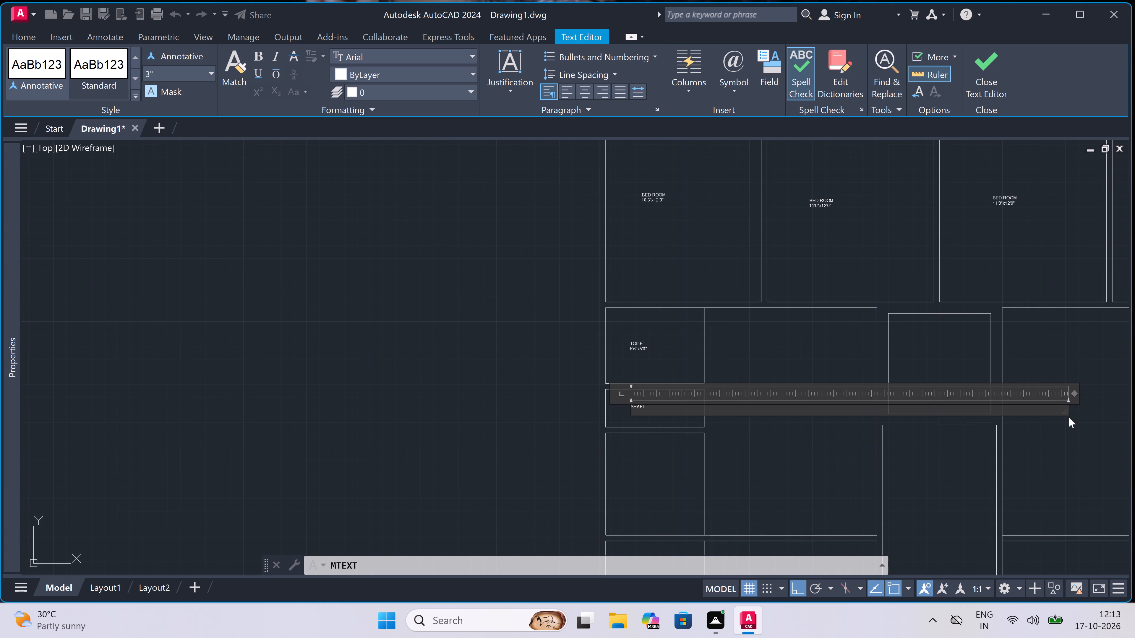
key(6)
key(apostrophe)
key(6)
text("x)
key(6)
key(apostrophe)
key(BackSpace)
key(BackSpace)
key(2)
key(apostrophe)
key(6)
key(shift+quotedbl)
scroll(1070, 416, up, 2)
scroll(1070, 417, down, 2)
scroll(1070, 417, up, 1)
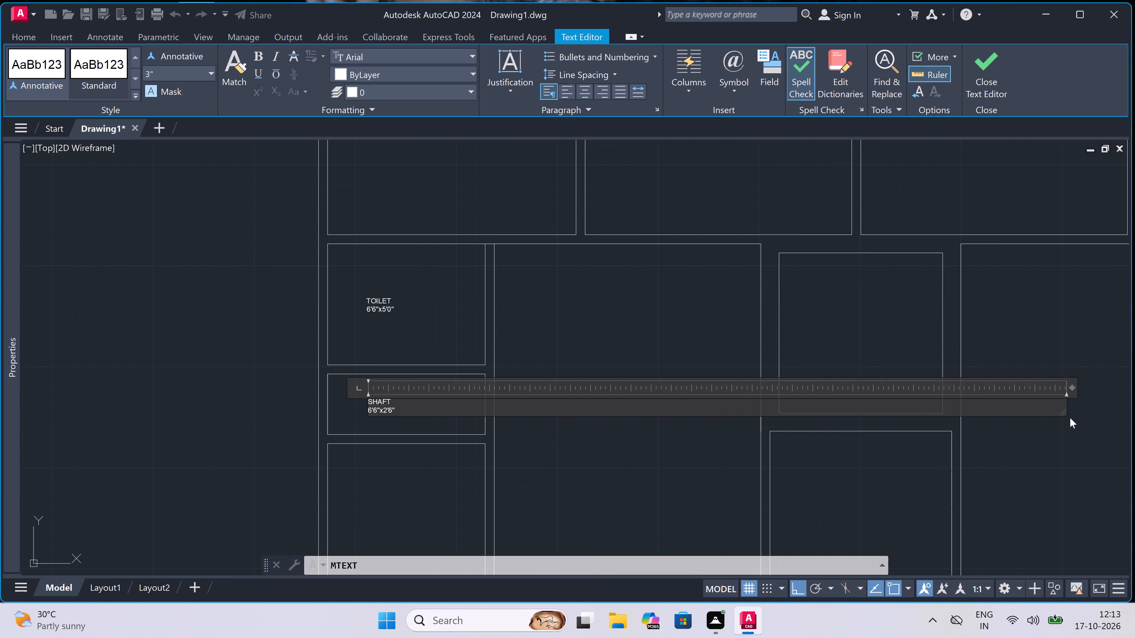
scroll(1070, 418, up, 1)
scroll(1070, 418, down, 1)
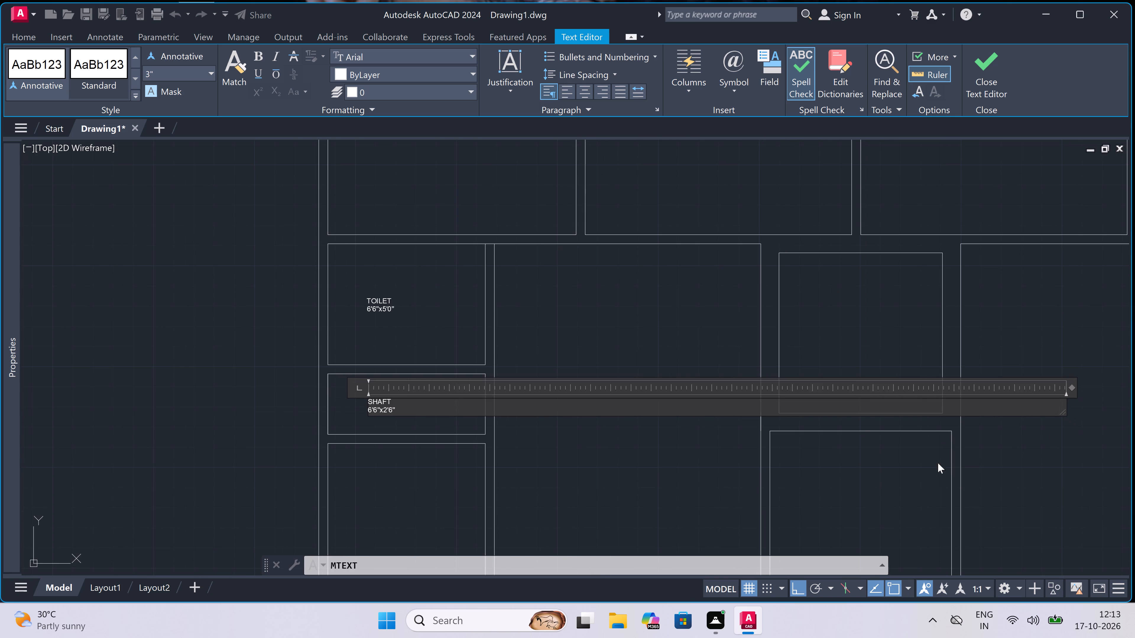
scroll(672, 468, up, 2)
scroll(672, 468, down, 1)
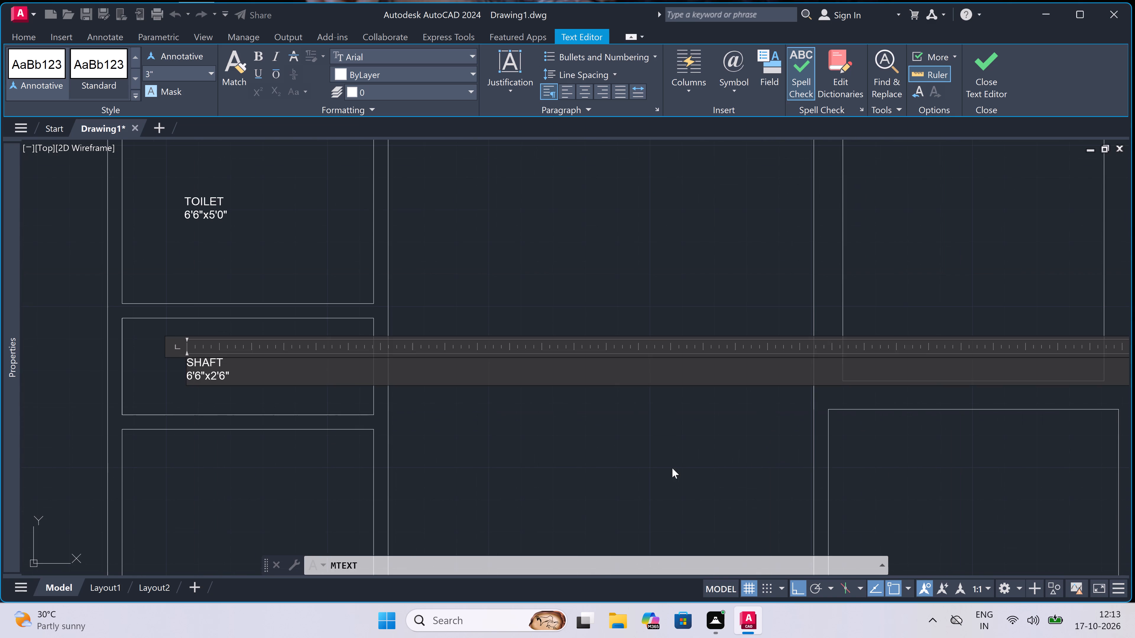
double_click(757, 439)
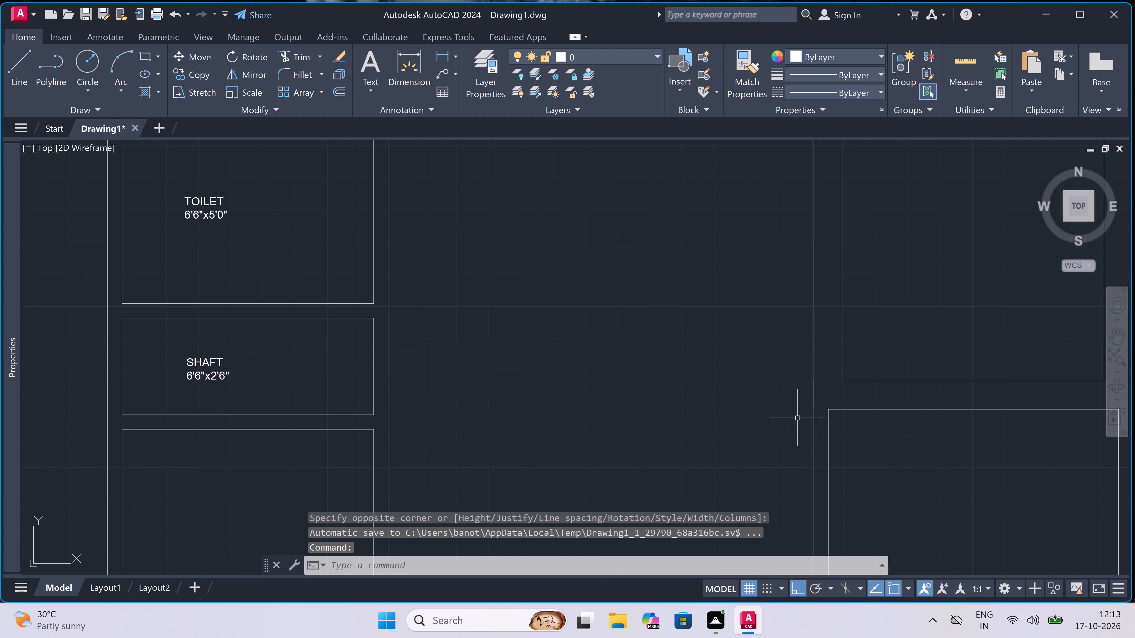
Place a multiline text label reading KITCHEN in the room directly south of the shaft.
scroll(800, 416, down, 2)
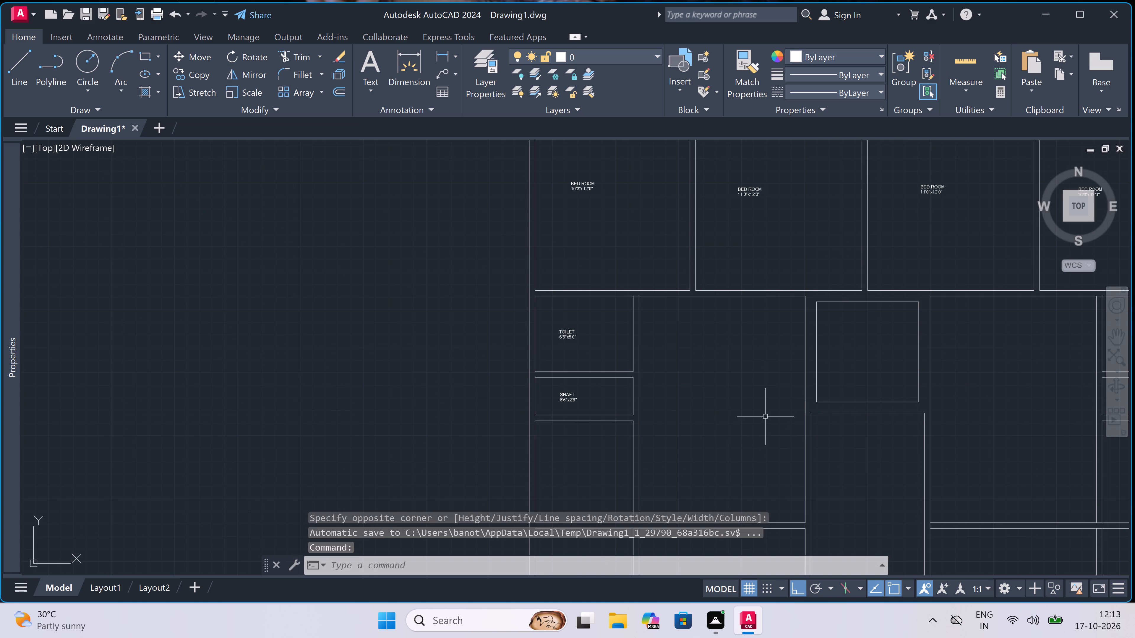
scroll(779, 444, down, 1)
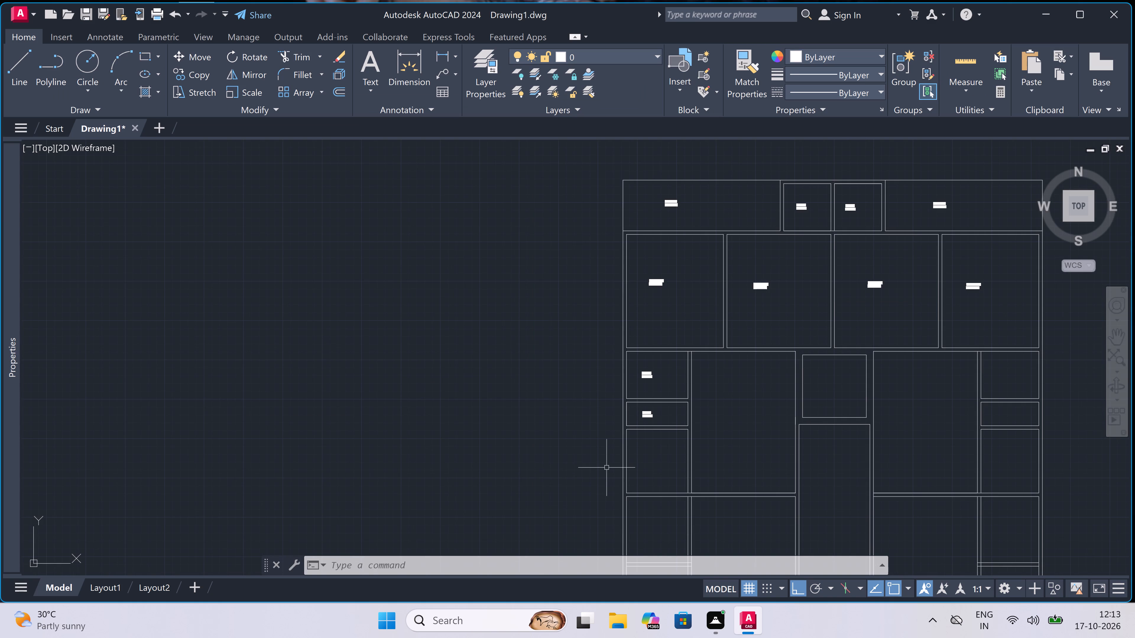
scroll(654, 509, up, 2)
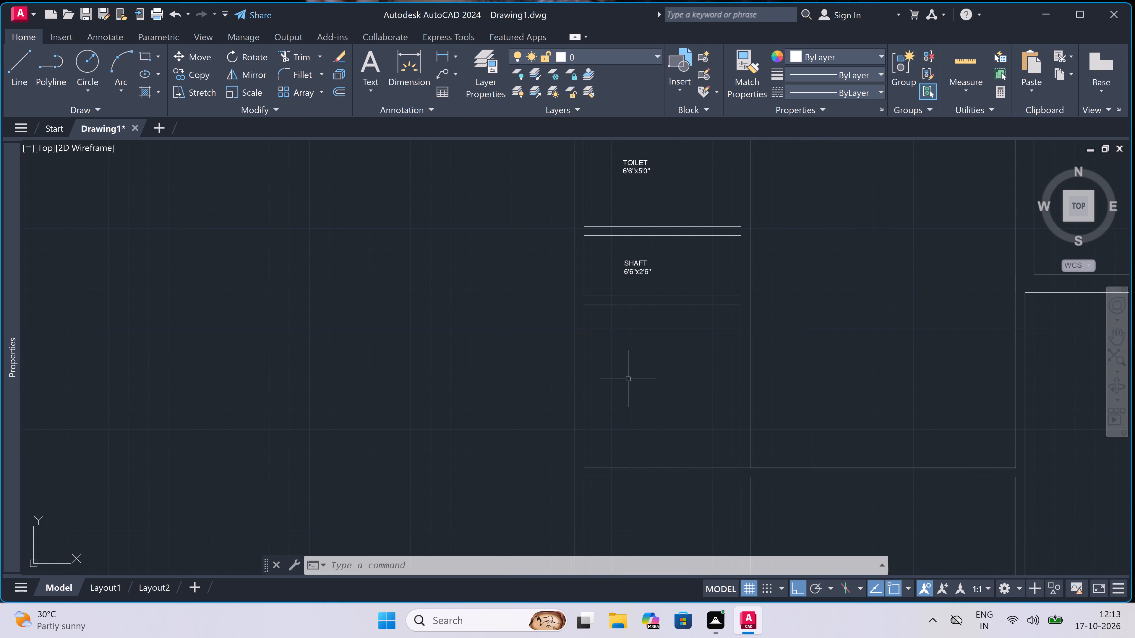
double_click(632, 369)
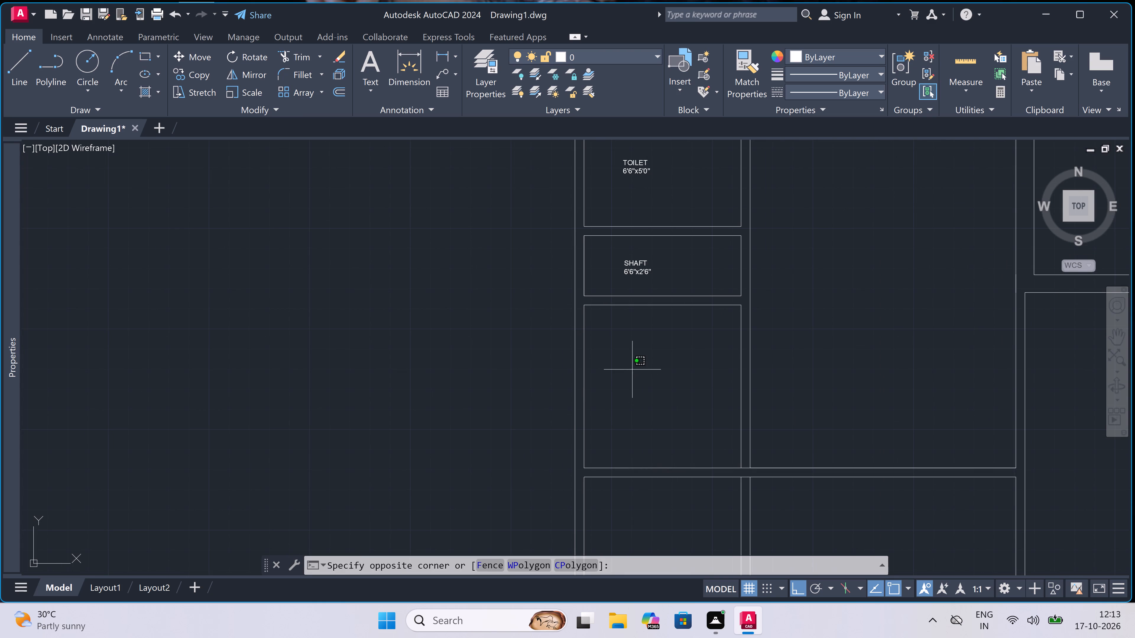
text(mt)
key(space)
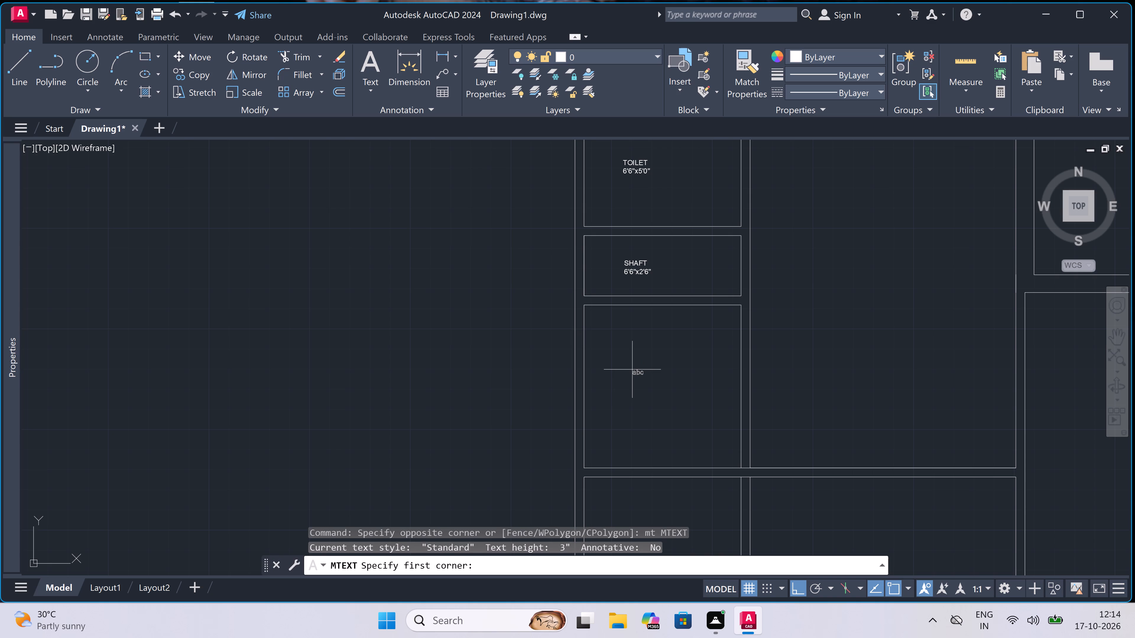
click(632, 370)
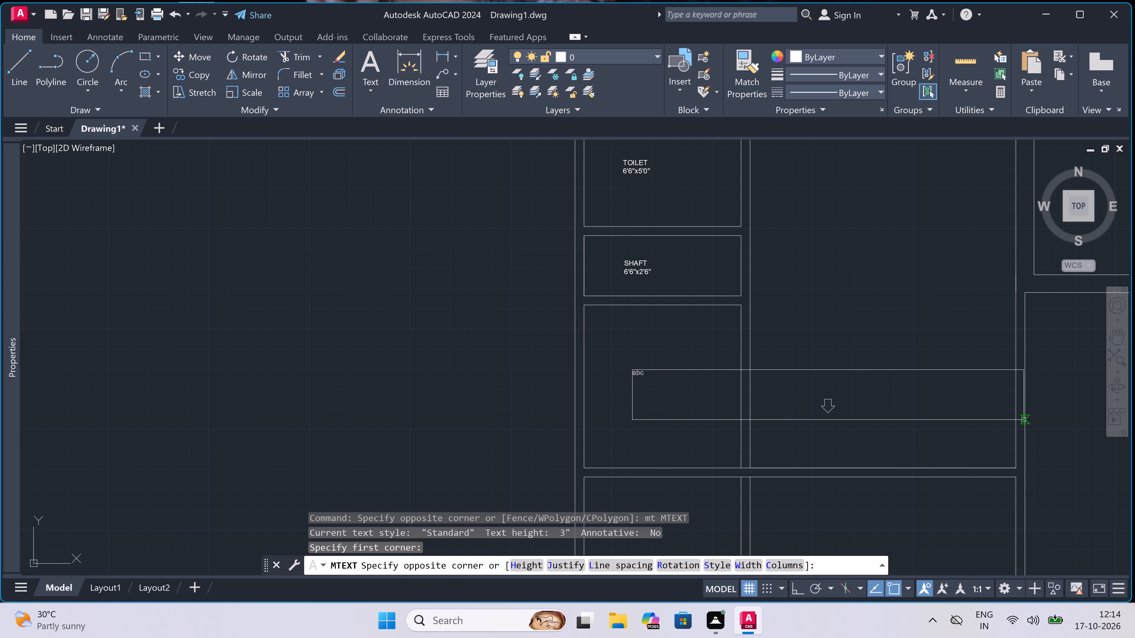
click(1044, 400)
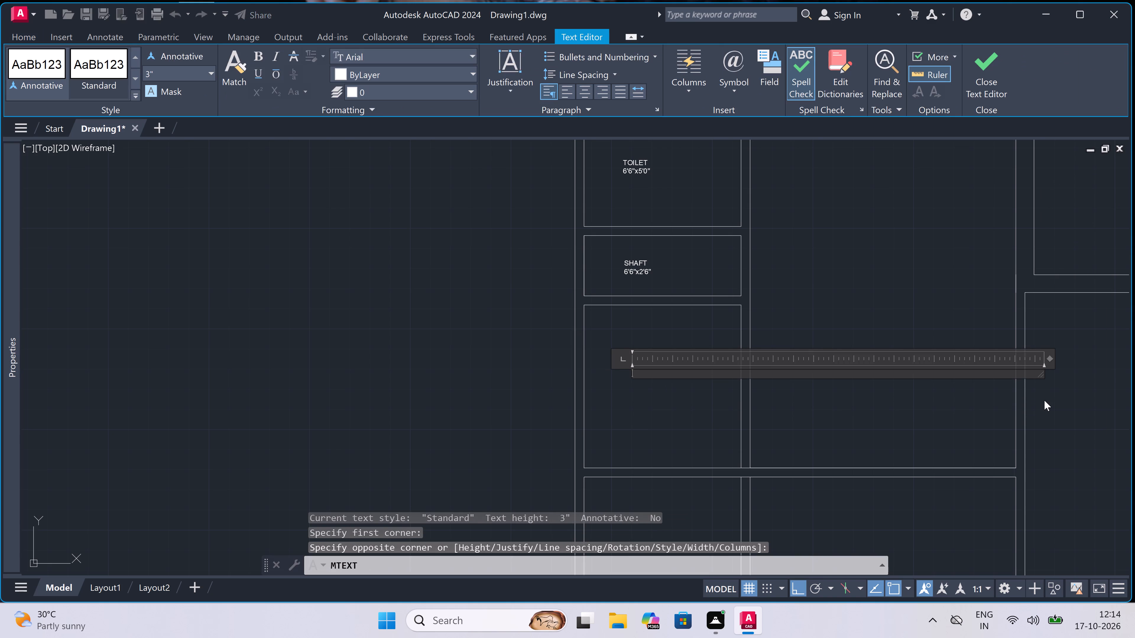
text(KITCHEN)
Add the size line 6'6"x6'9" below KITCHEN and finish the label.
key(Return)
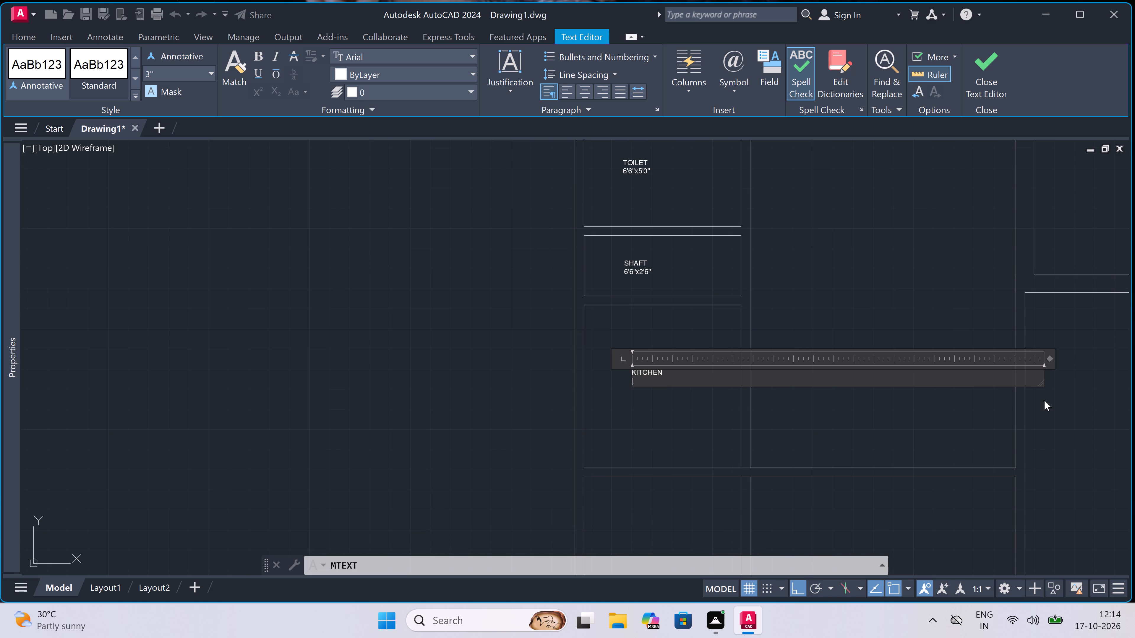
text(6')
key(6)
key(shift+quotedbl)
key(x)
key(6)
key(apostrophe)
text(9")
click(936, 445)
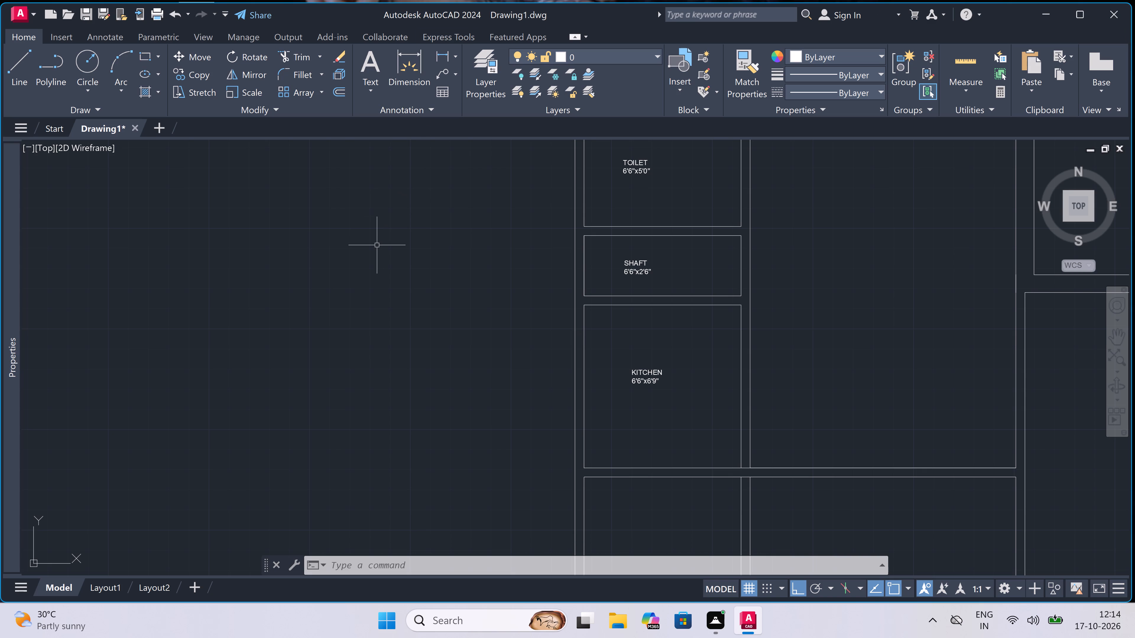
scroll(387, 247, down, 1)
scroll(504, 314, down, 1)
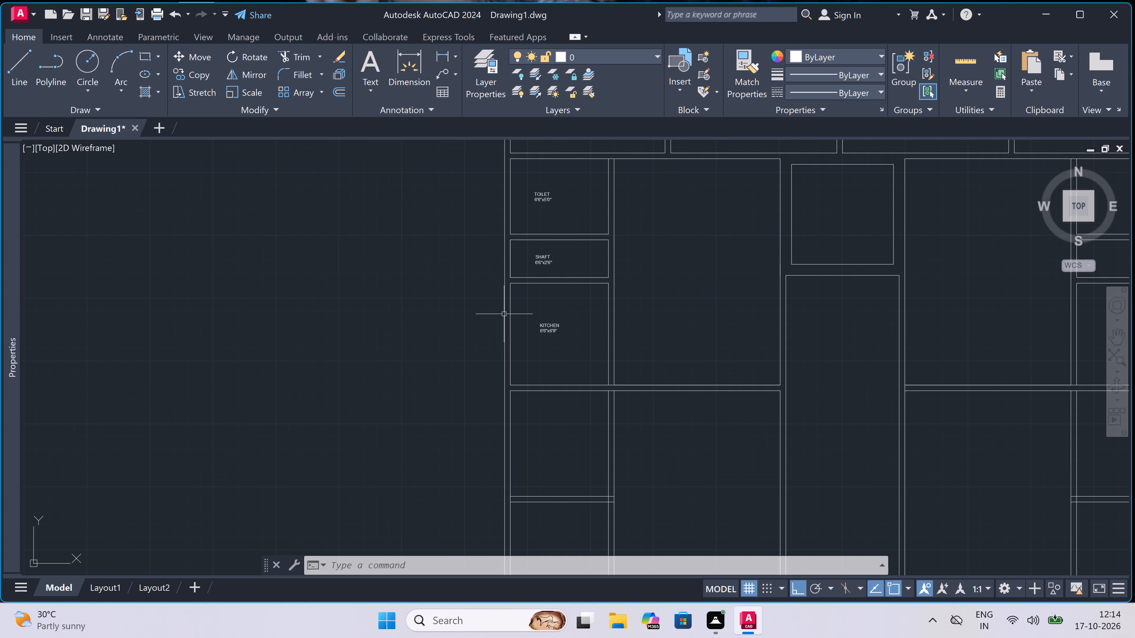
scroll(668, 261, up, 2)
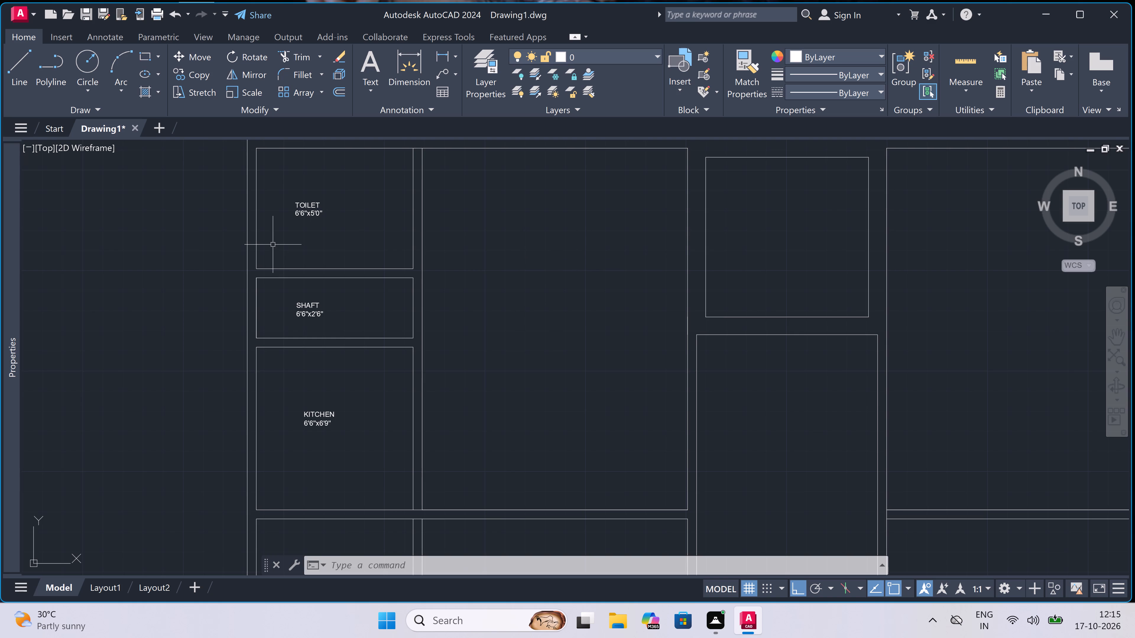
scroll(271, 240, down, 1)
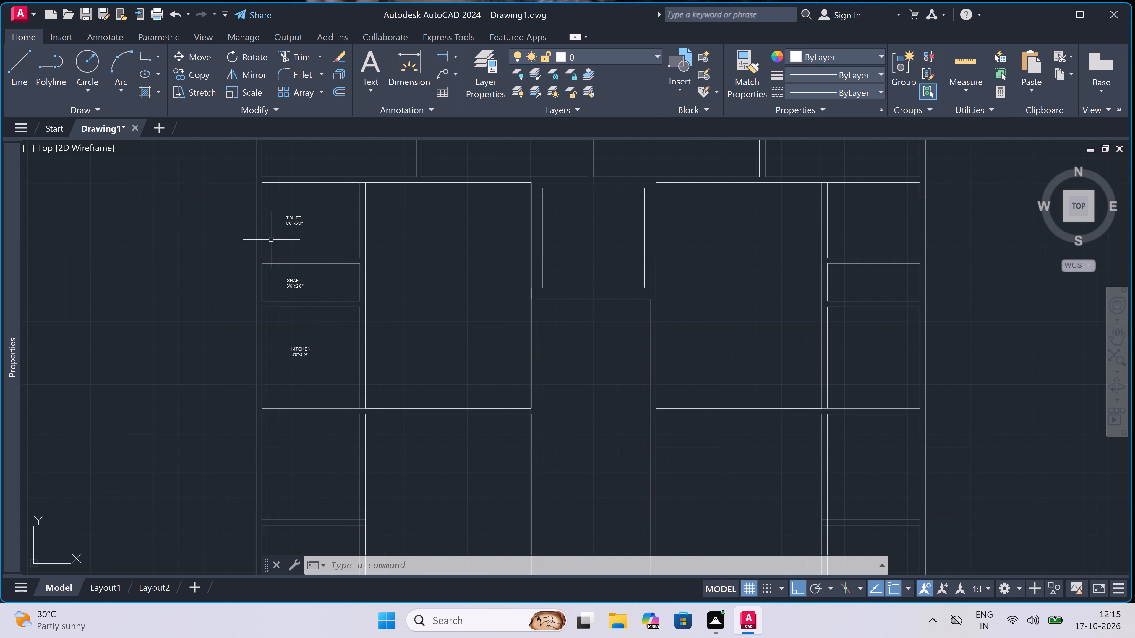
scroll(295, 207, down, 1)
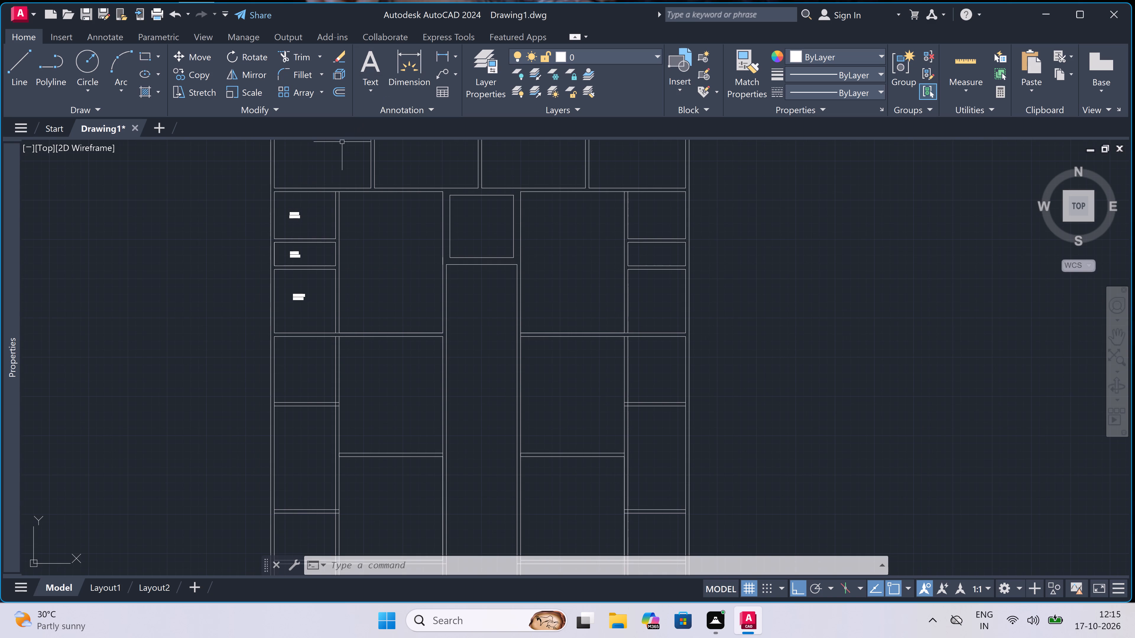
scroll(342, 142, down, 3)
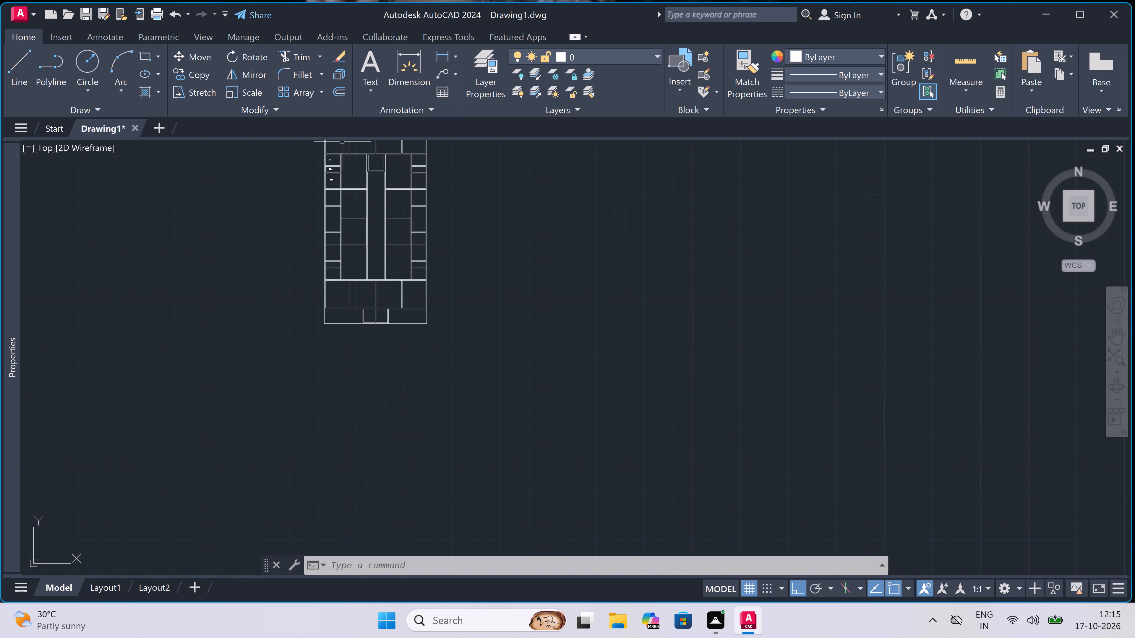
Examine the overall floor plan and the room labels placed so far.
scroll(342, 142, down, 2)
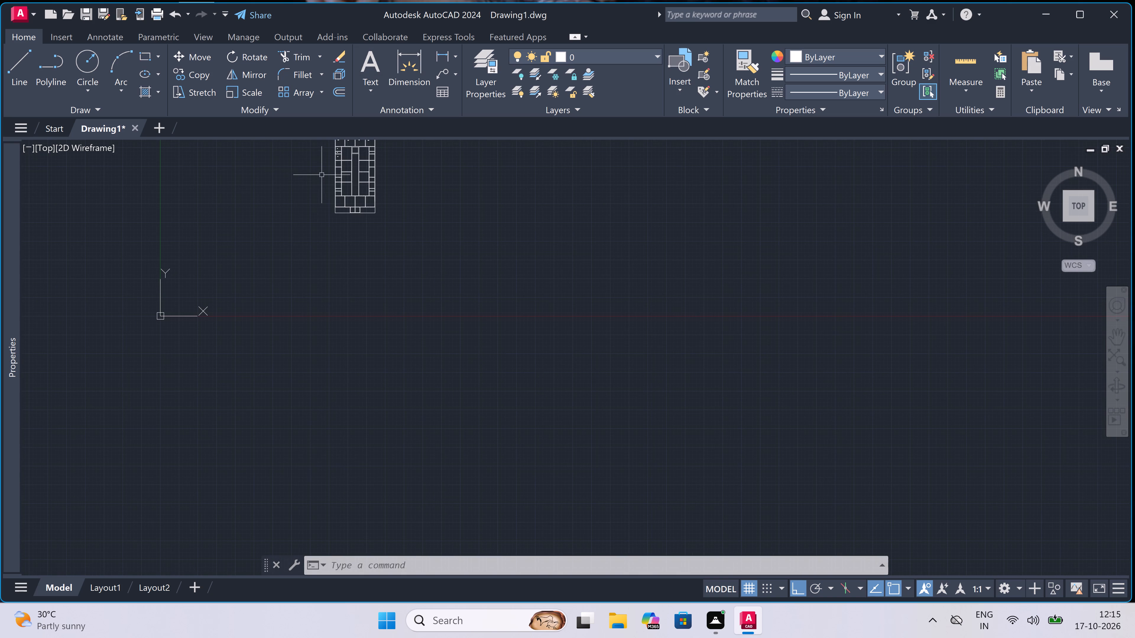
scroll(329, 169, down, 3)
scroll(333, 162, up, 2)
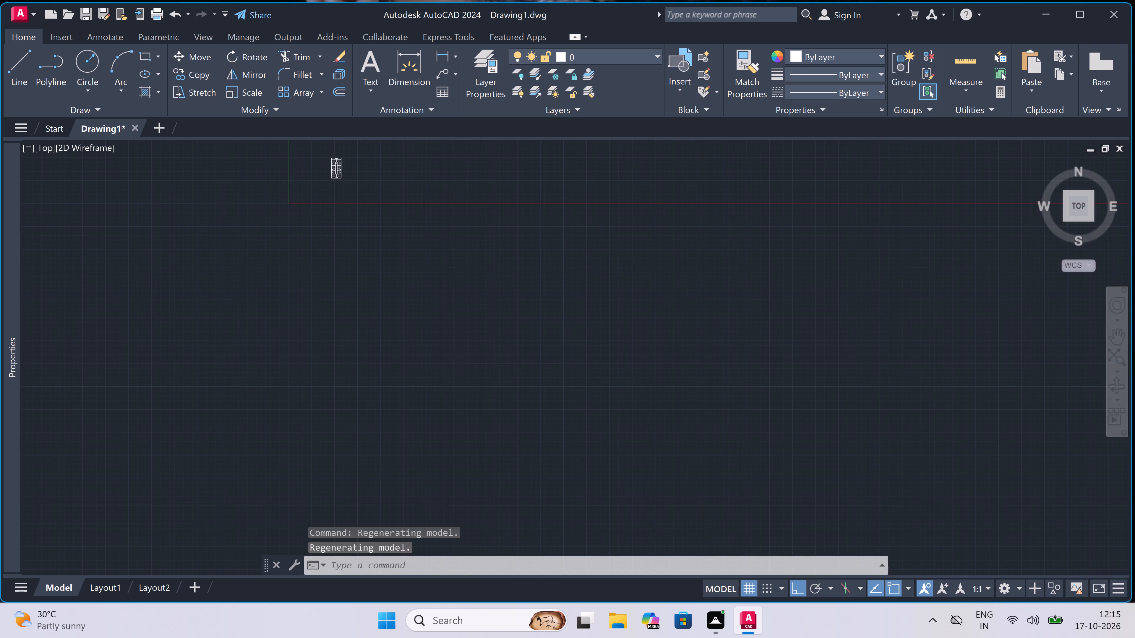
scroll(333, 162, up, 2)
scroll(334, 162, down, 3)
scroll(335, 147, up, 3)
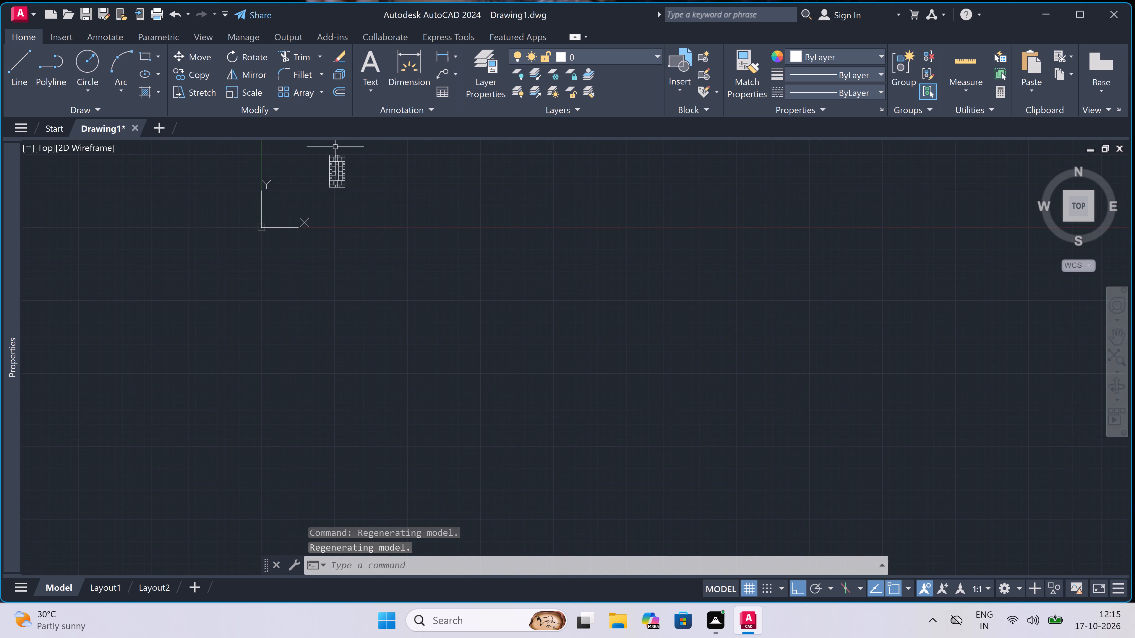
scroll(335, 147, up, 2)
scroll(327, 121, up, 3)
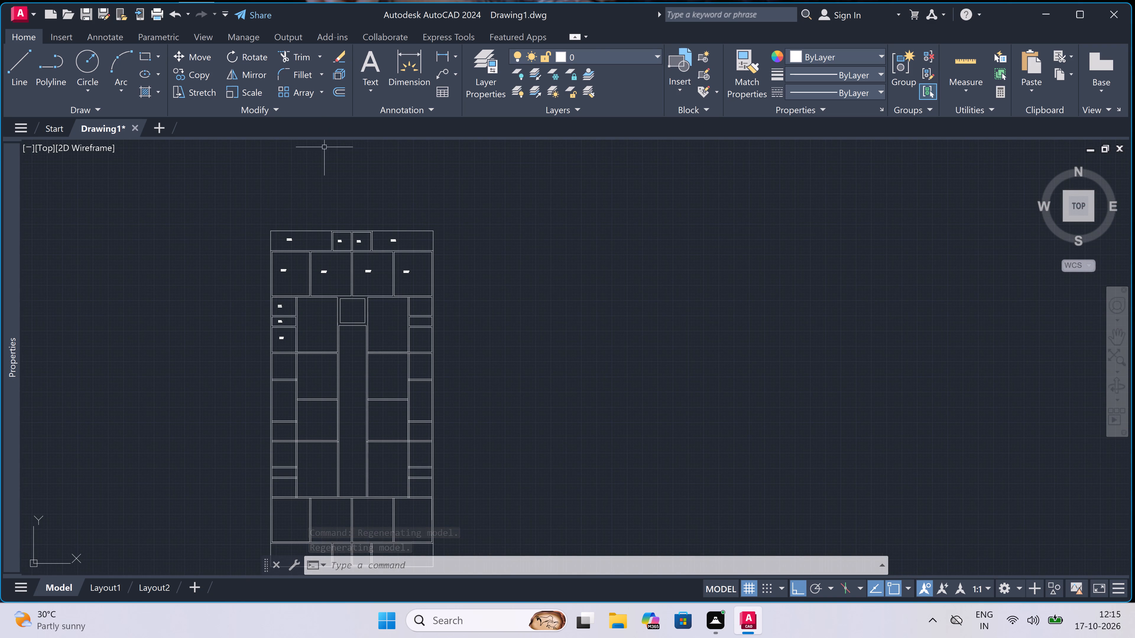
scroll(309, 206, up, 4)
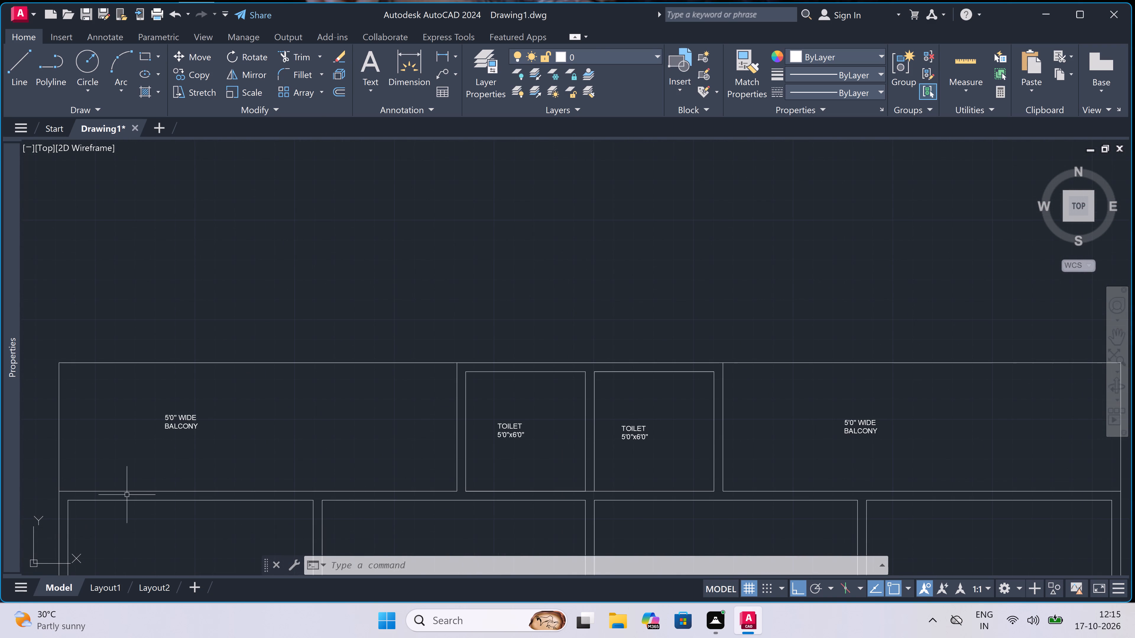
scroll(136, 484, down, 6)
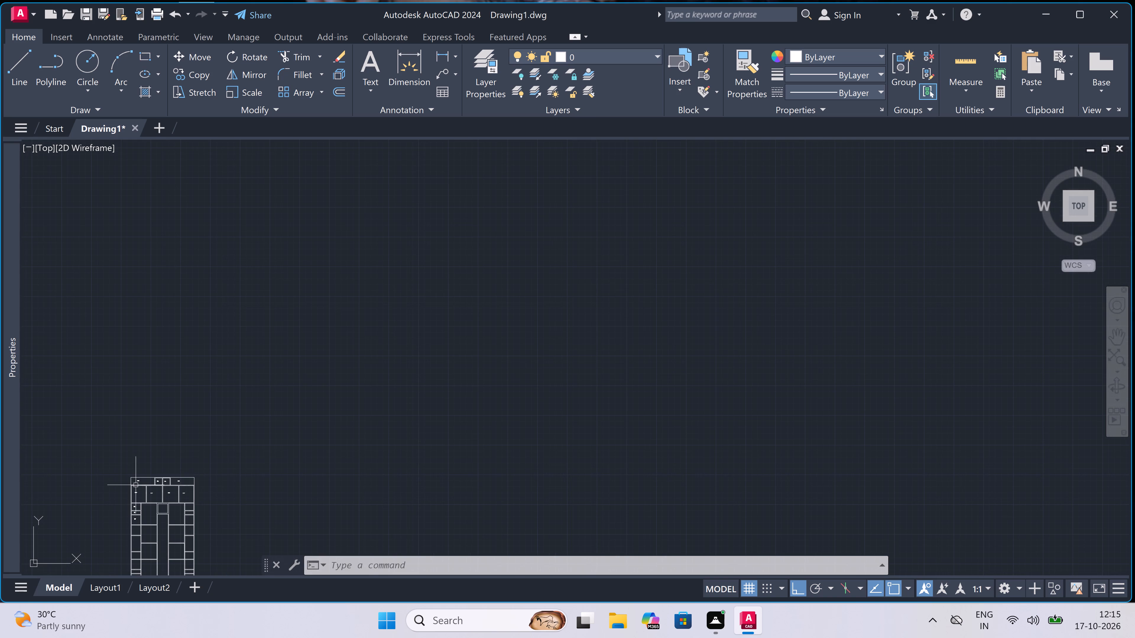
Place a multiline text label reading CB near the southwest corner of the westernmost 10'3"x12'0" bedroom.
scroll(131, 501, up, 3)
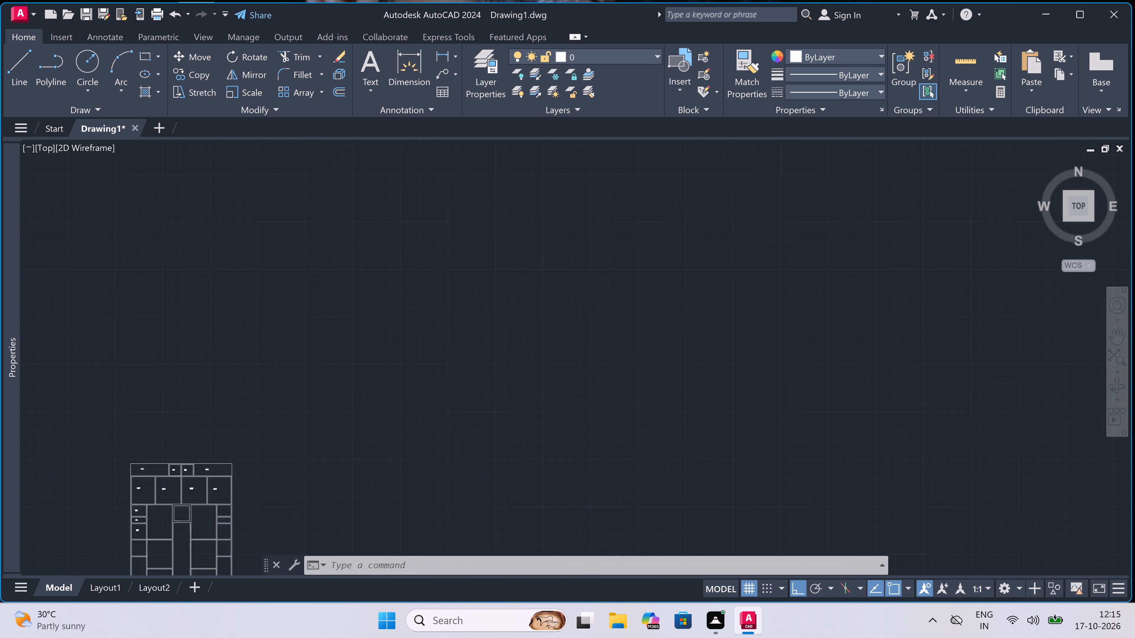
scroll(131, 501, up, 3)
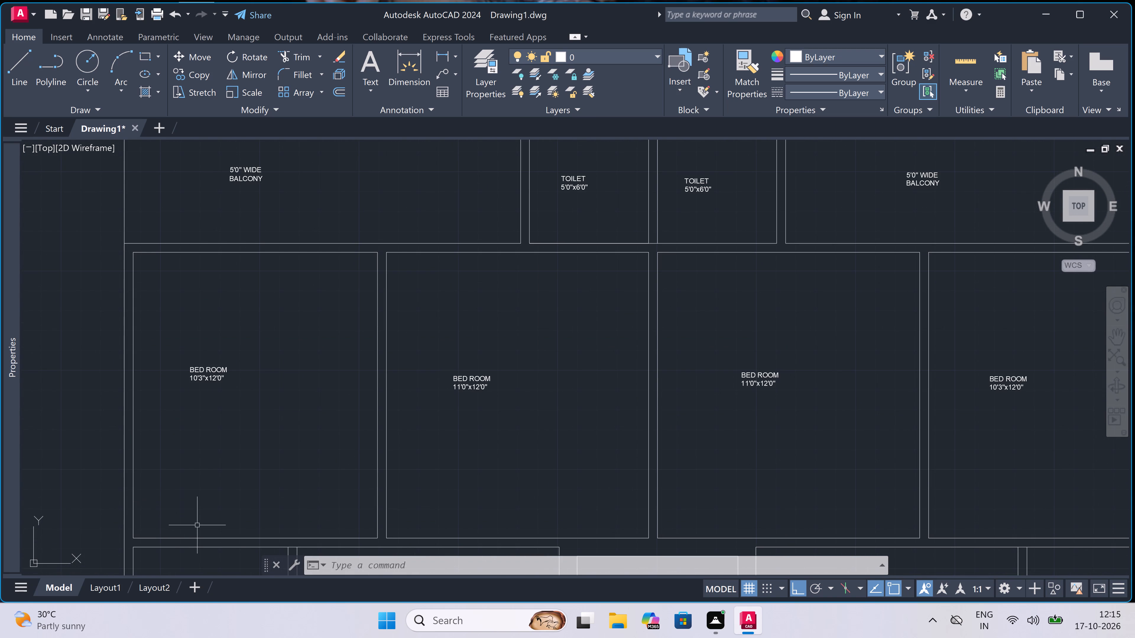
text(mt)
key(space)
click(181, 509)
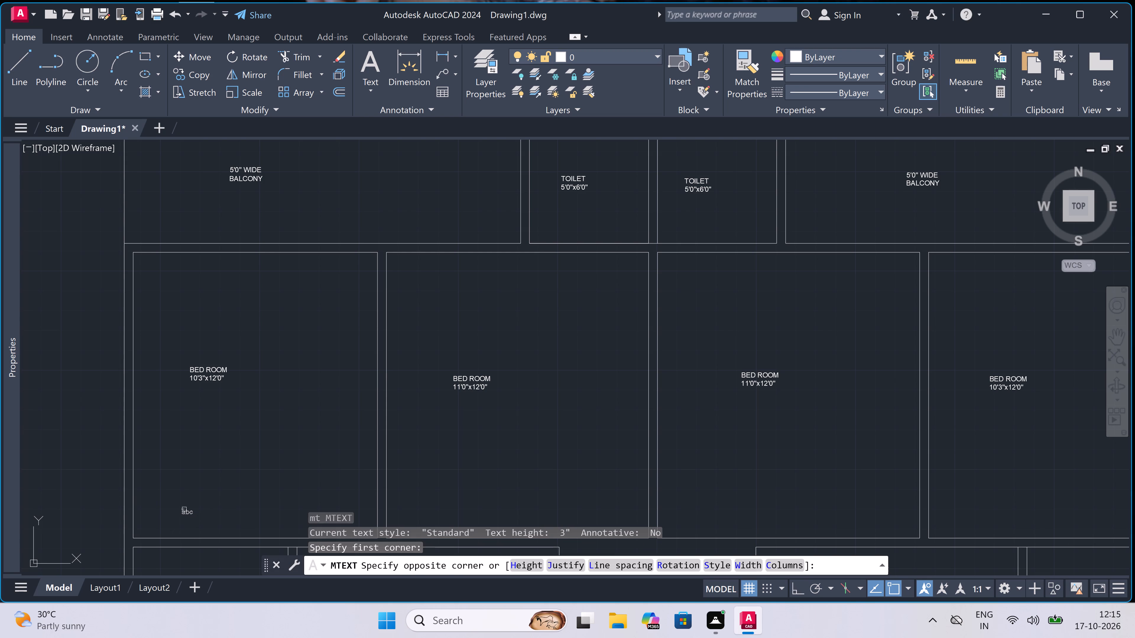
click(256, 521)
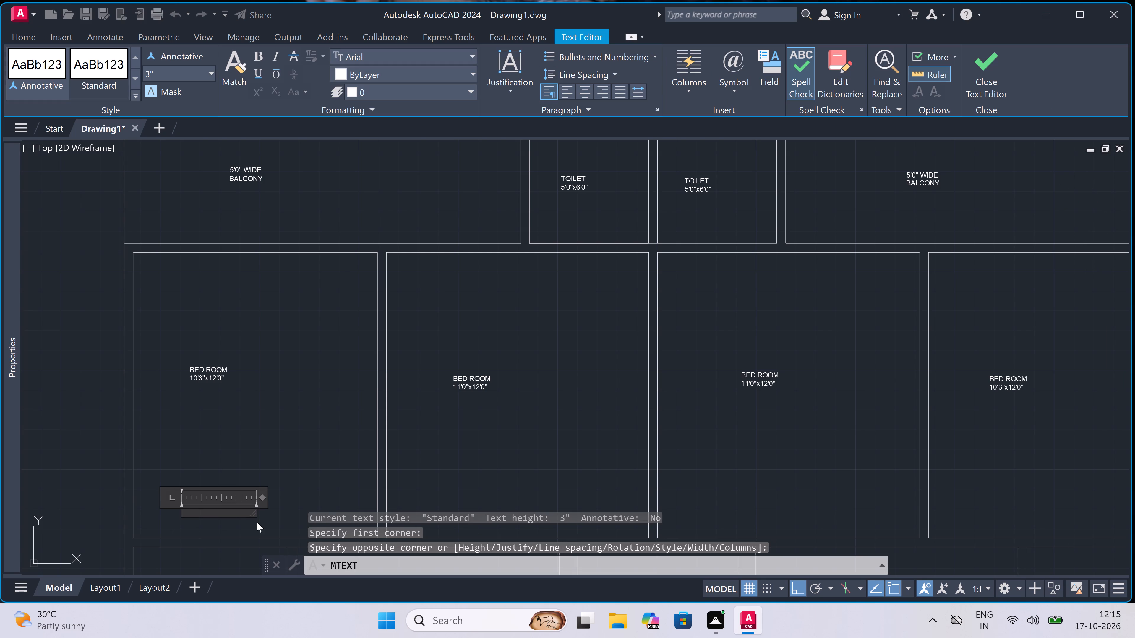
text(CB)
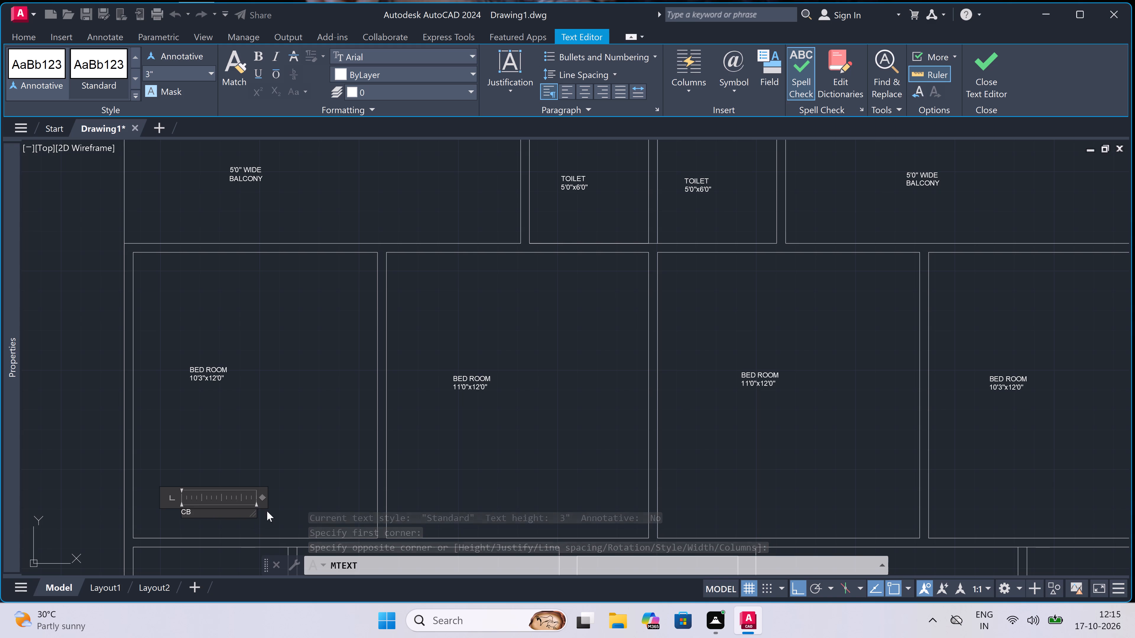
click(299, 454)
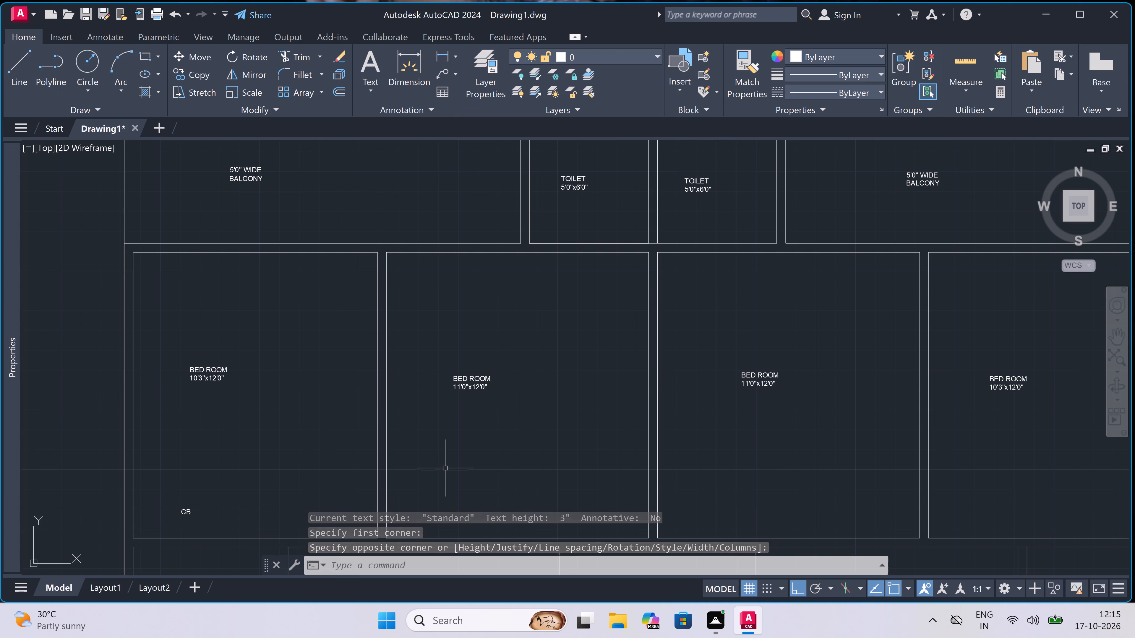
Place a multiline text label reading CB near the southeast corner of the second bedroom from the west.
scroll(447, 474, down, 2)
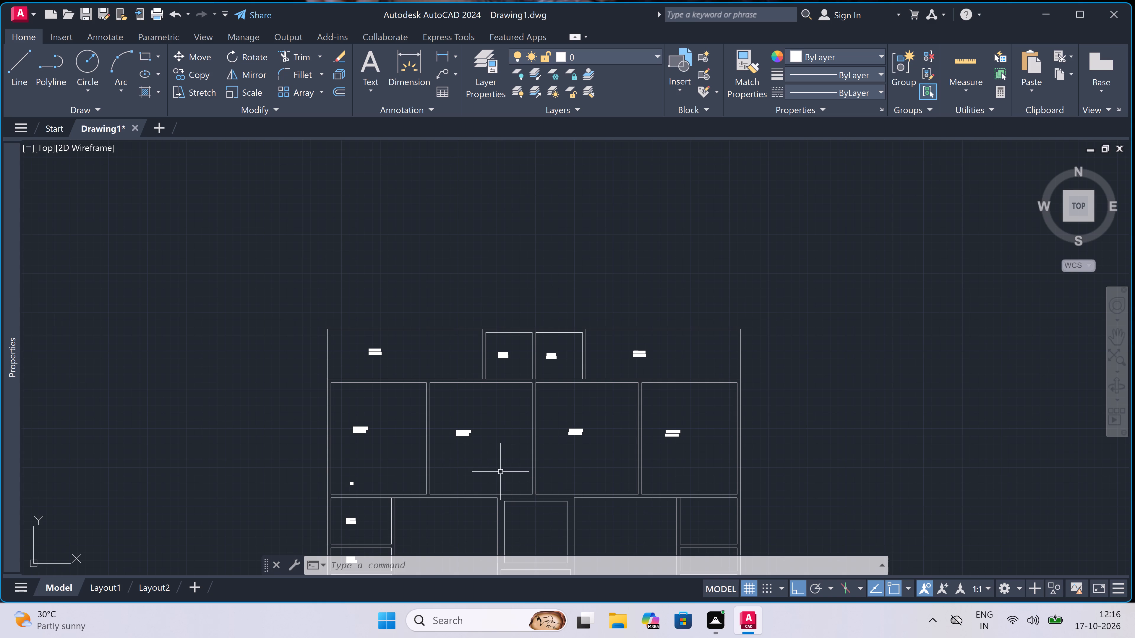
scroll(500, 472, down, 1)
scroll(478, 492, up, 3)
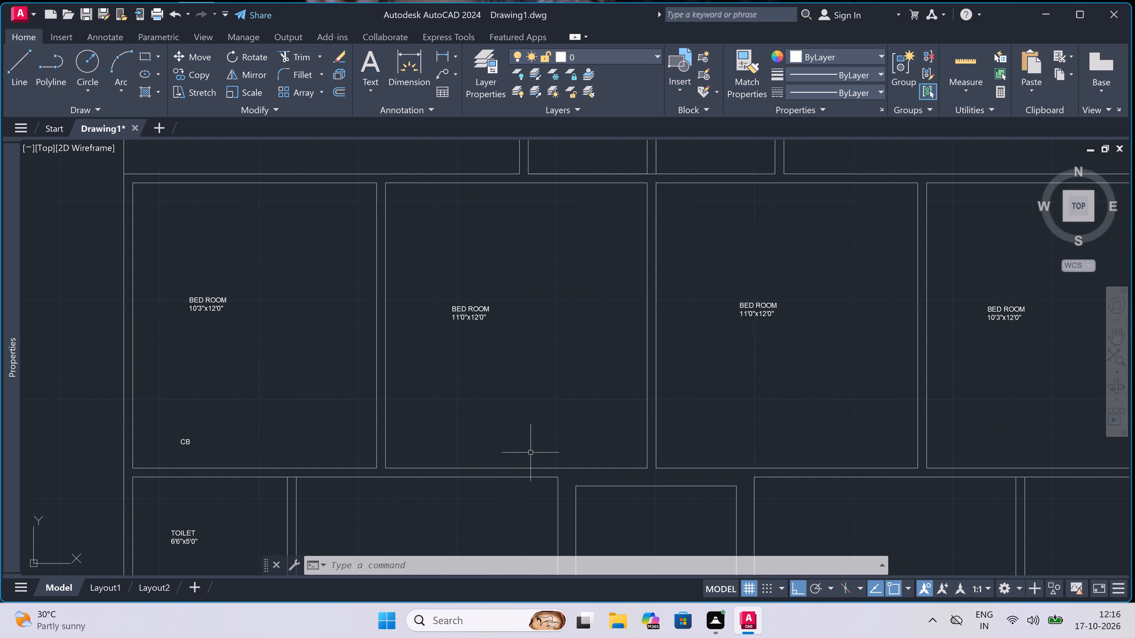
click(542, 448)
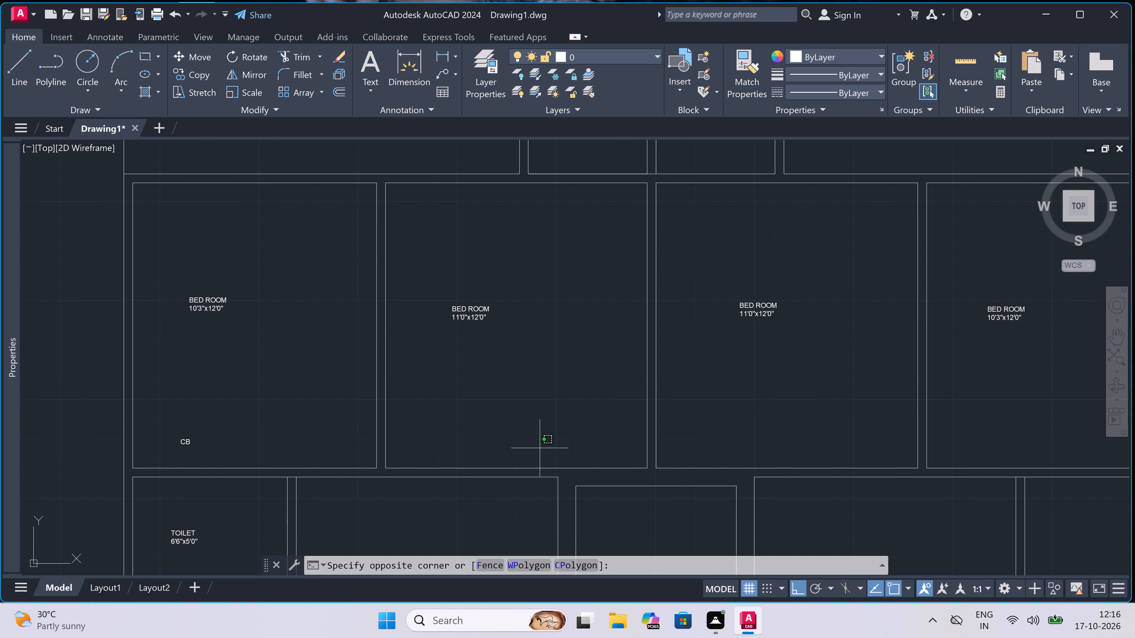
text(MT)
key(space)
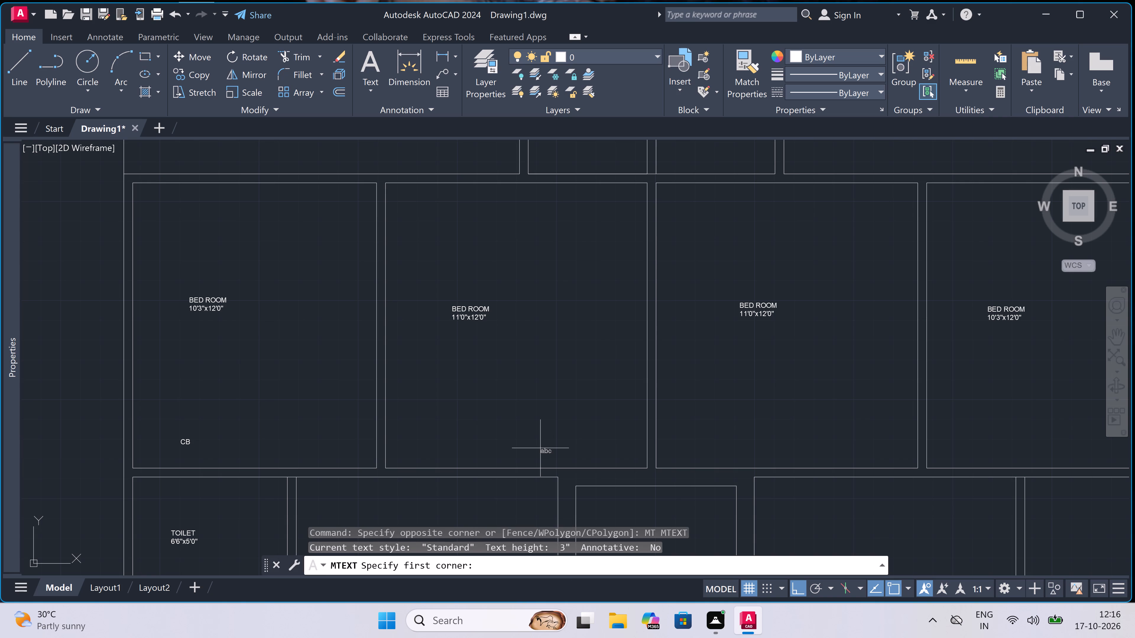
click(533, 446)
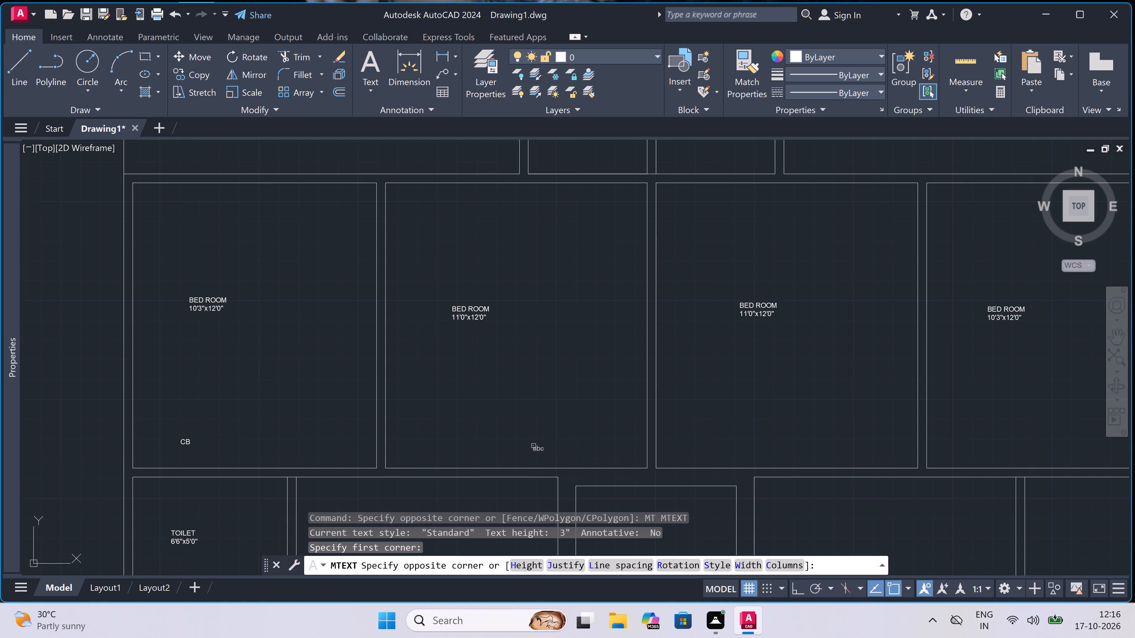
click(638, 456)
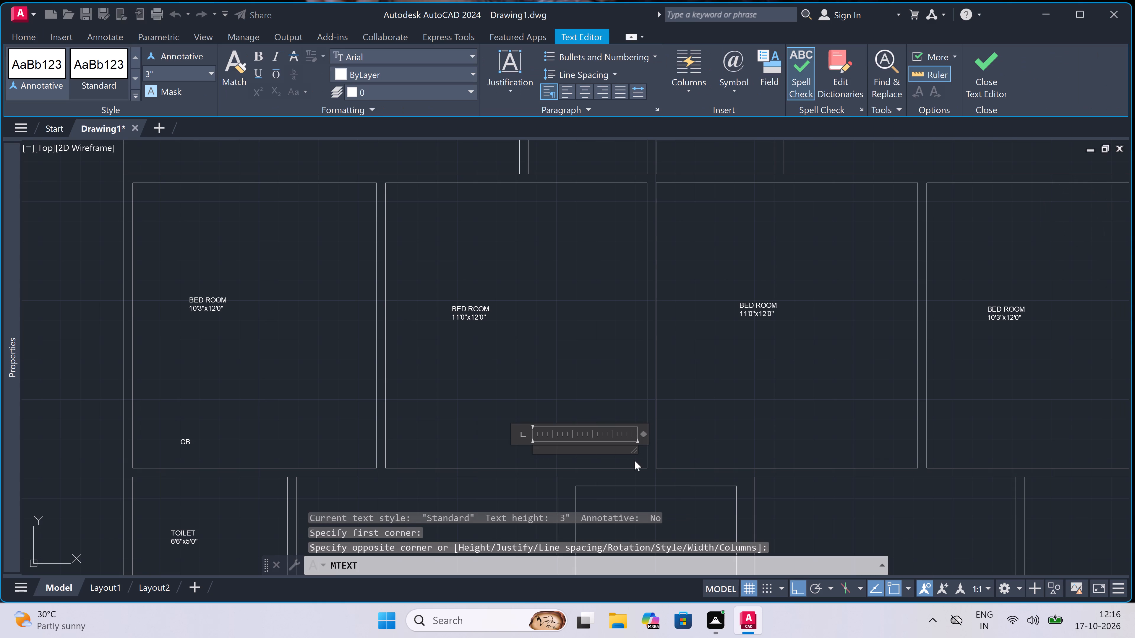
key(b)
key(BackSpace)
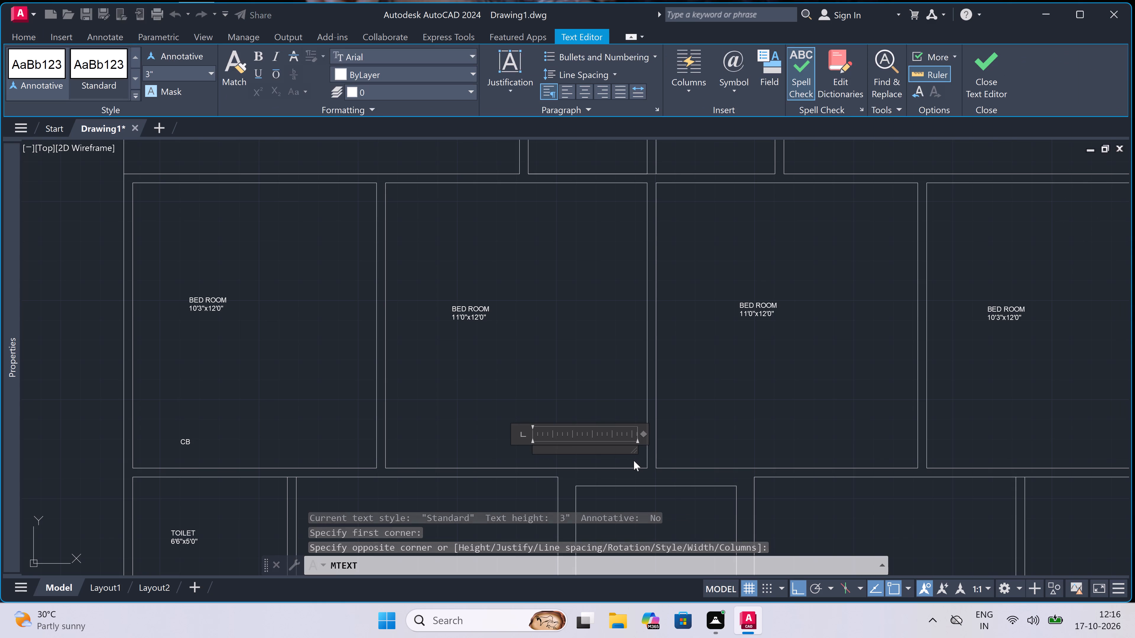
text(CB)
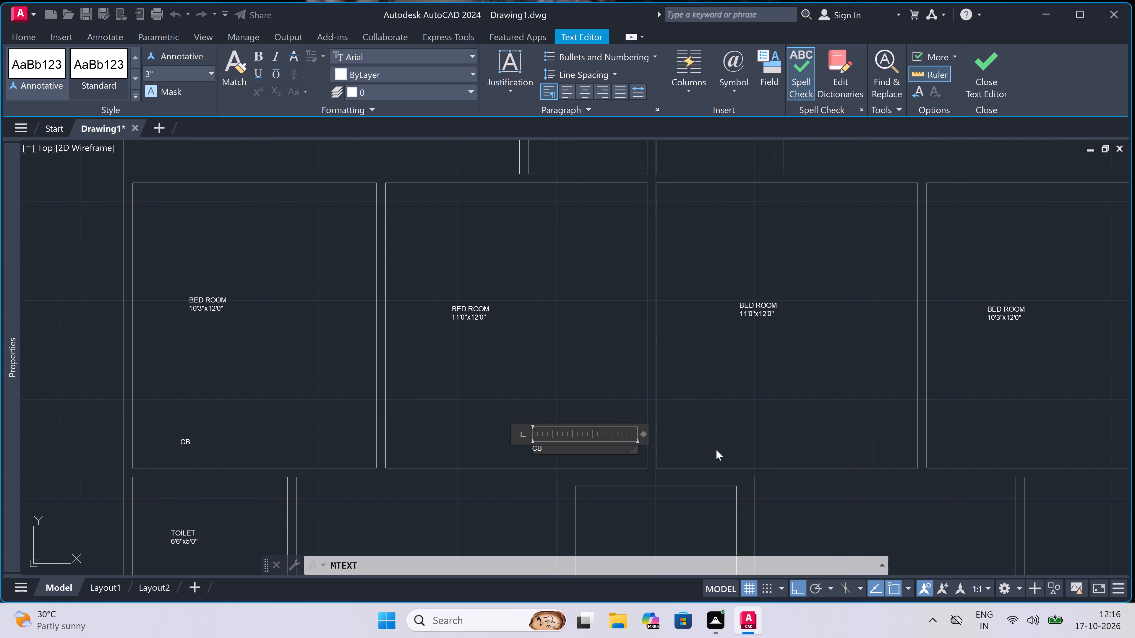
click(697, 443)
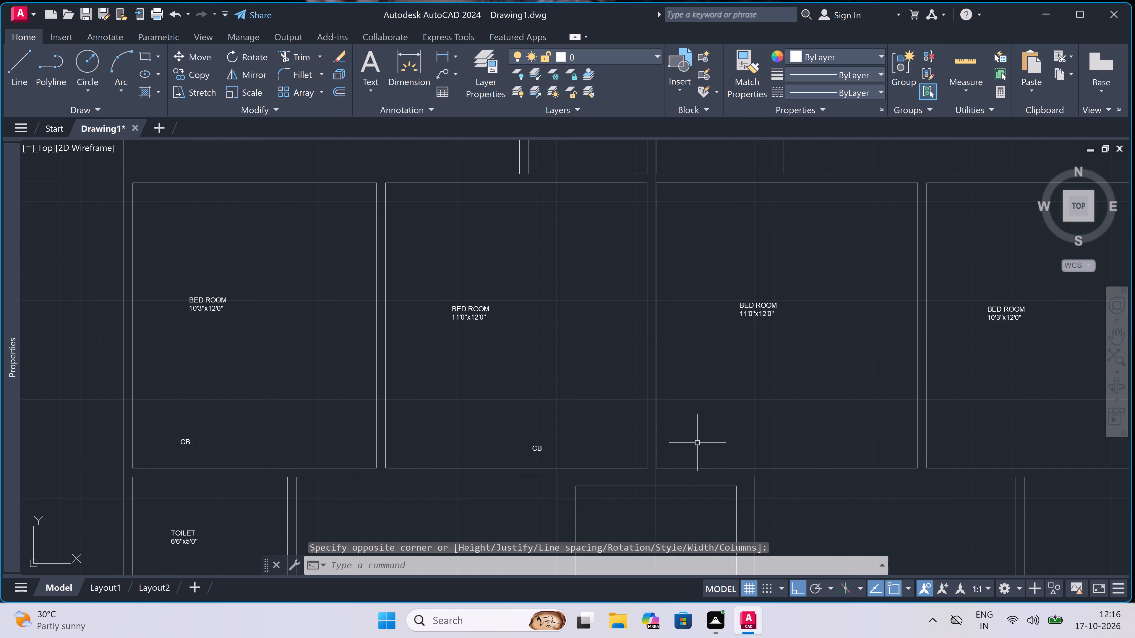
Place a multiline text label reading CB near the southwest corner of the third bedroom from the west.
key(space)
click(691, 452)
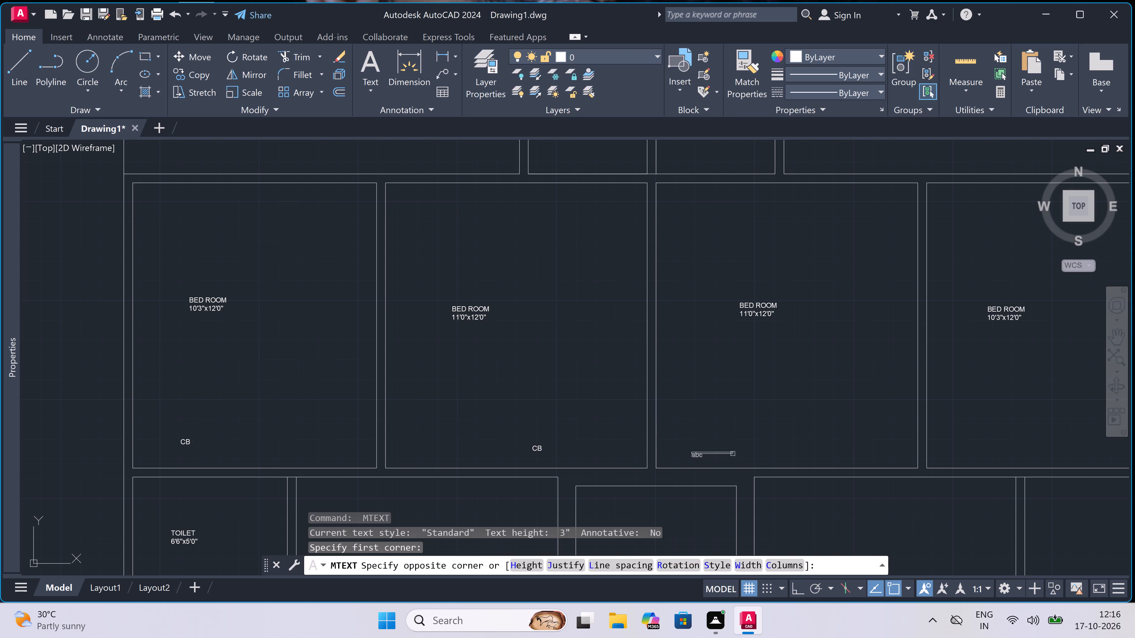
click(855, 446)
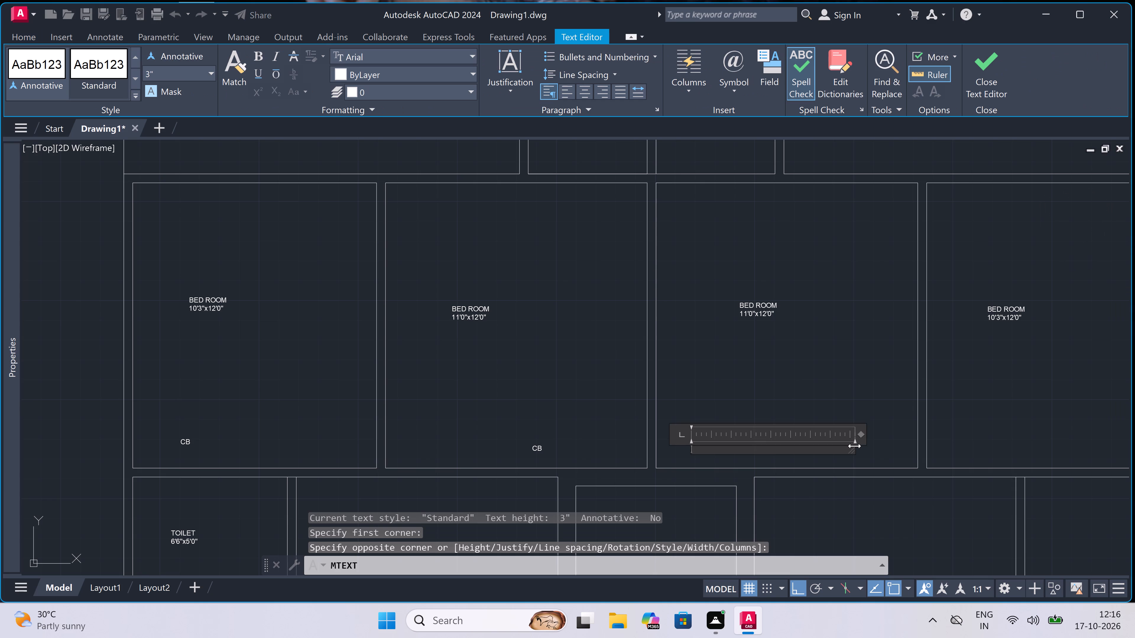
text(CB)
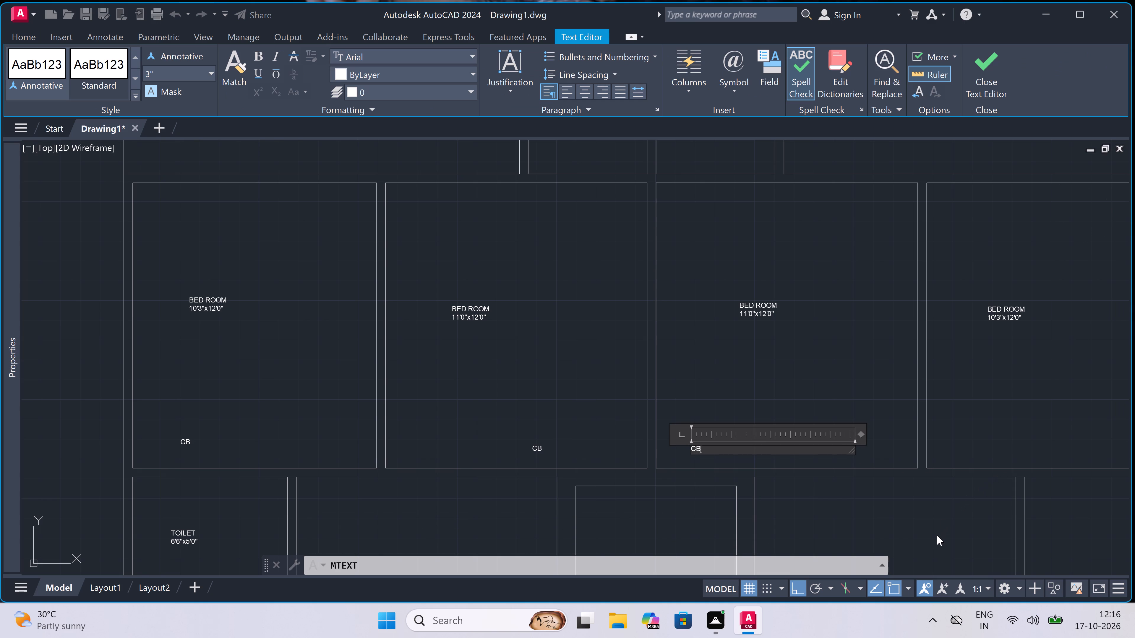
click(932, 529)
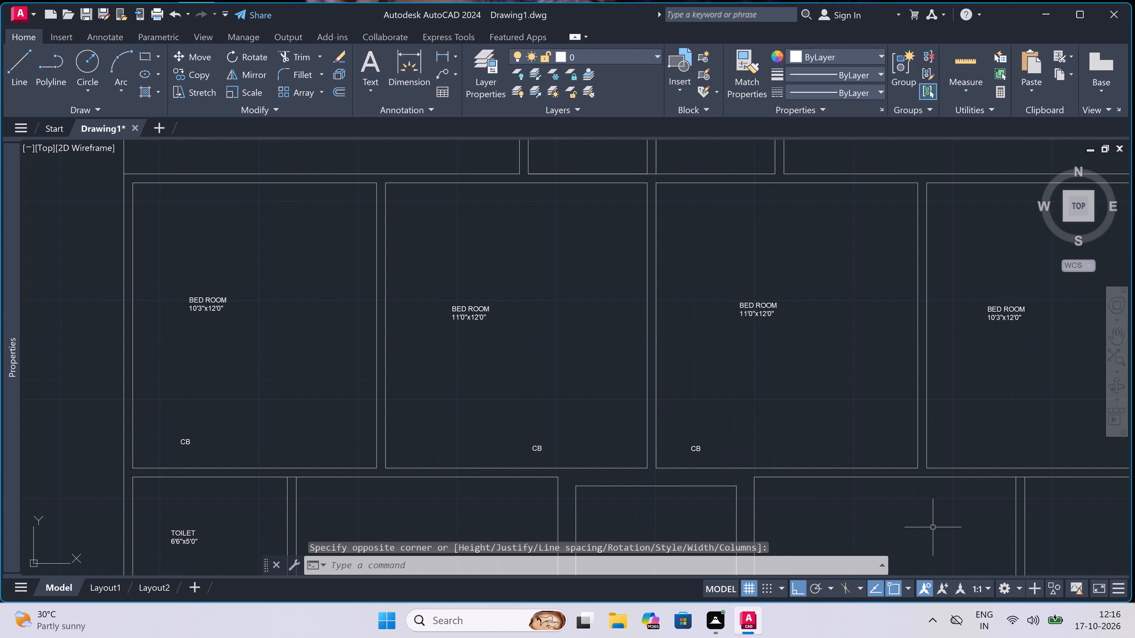
Examine the rooms south of the bedroom row for the next one to label.
scroll(933, 527, down, 6)
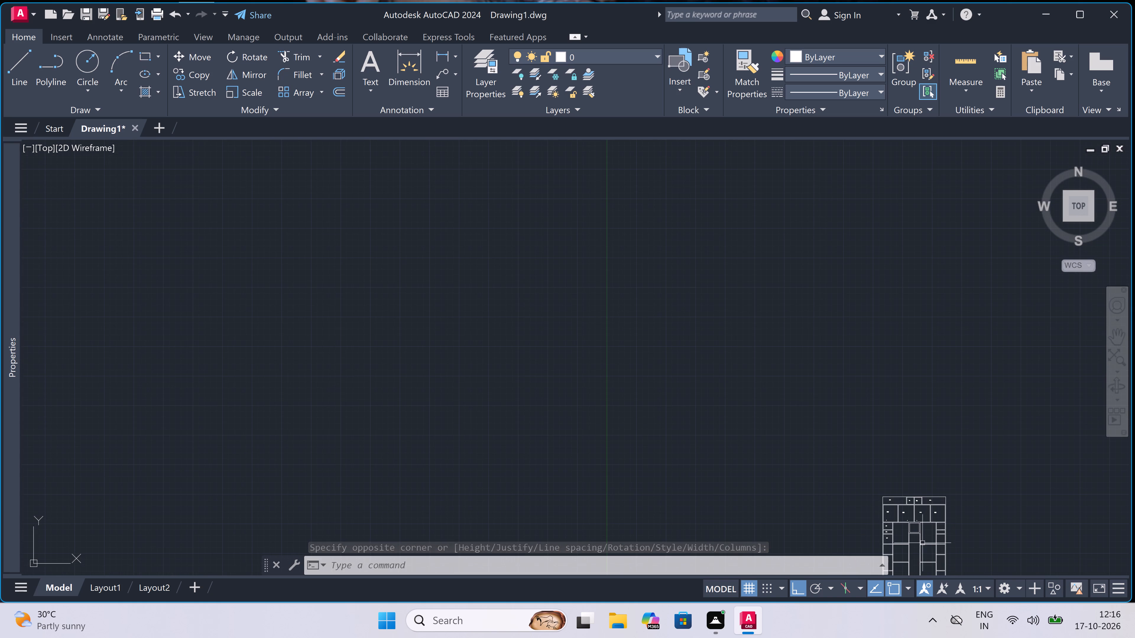
scroll(912, 557, up, 5)
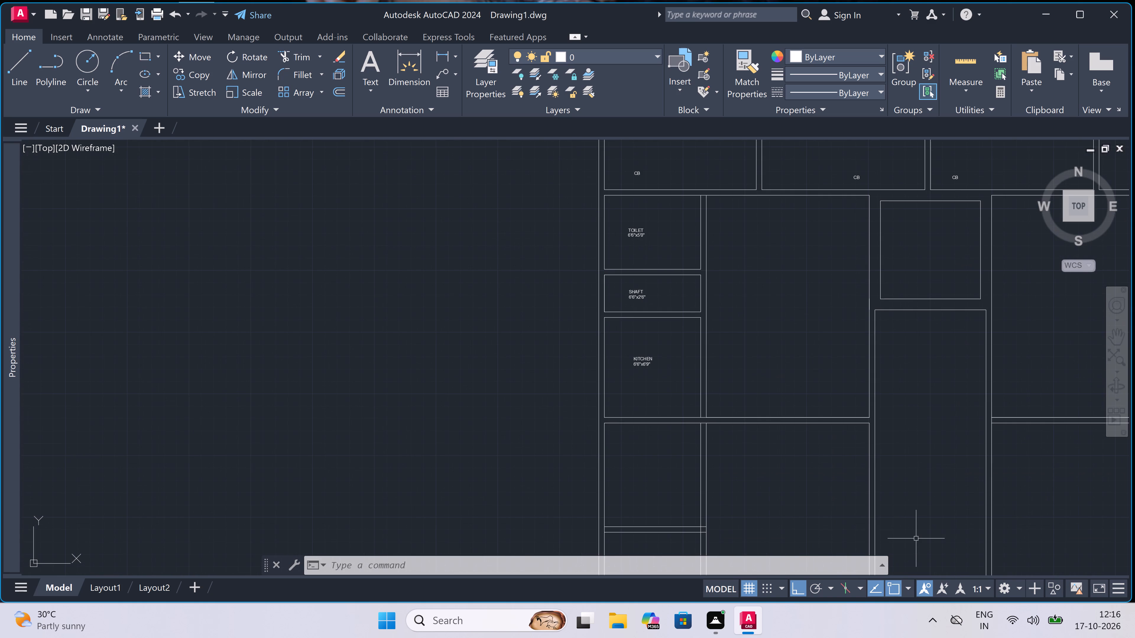
scroll(916, 538, down, 1)
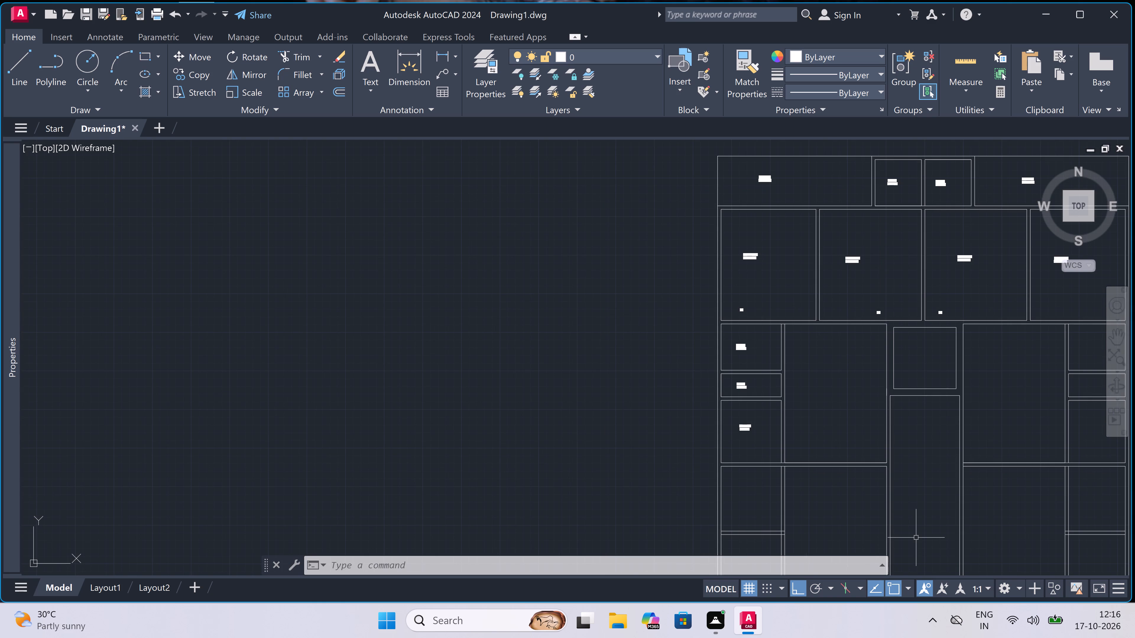
scroll(916, 536, up, 2)
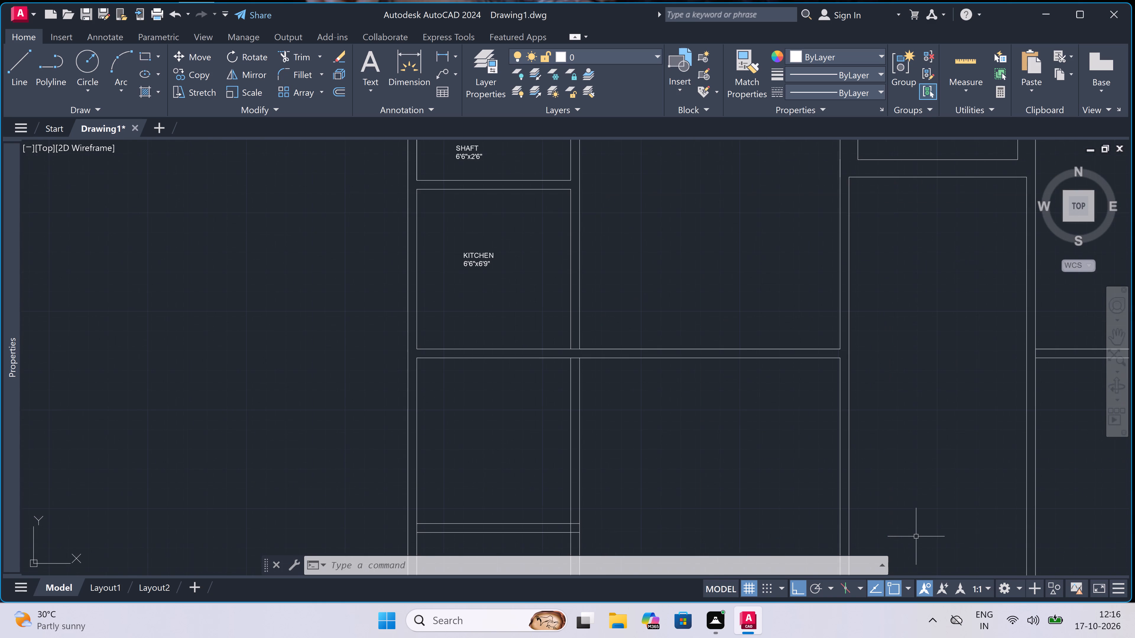
scroll(916, 536, down, 2)
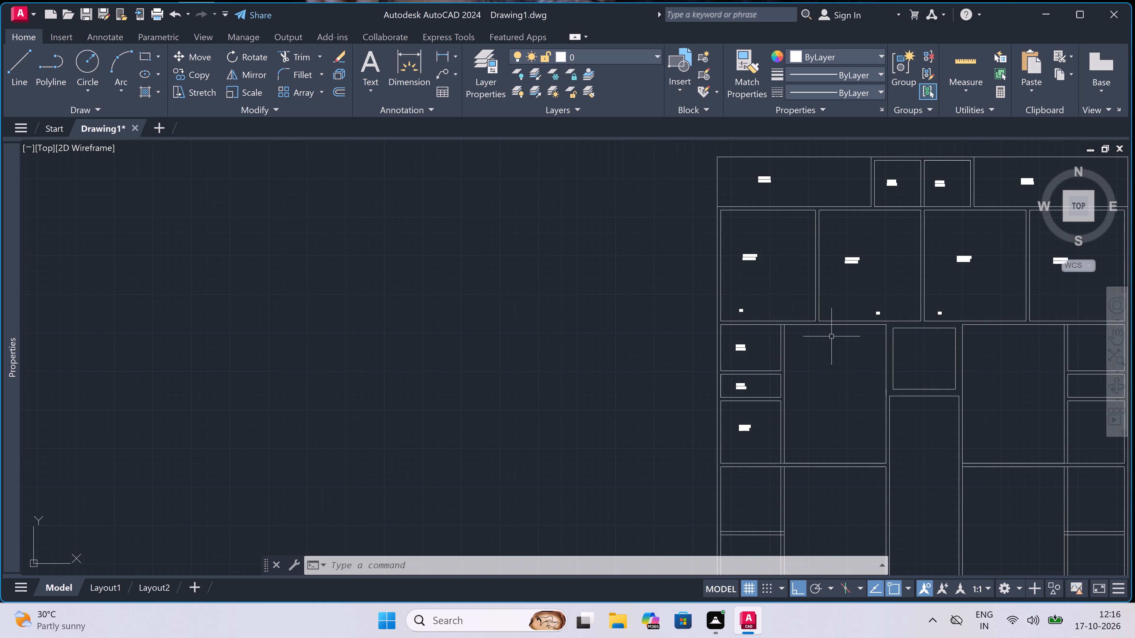
scroll(831, 334, up, 3)
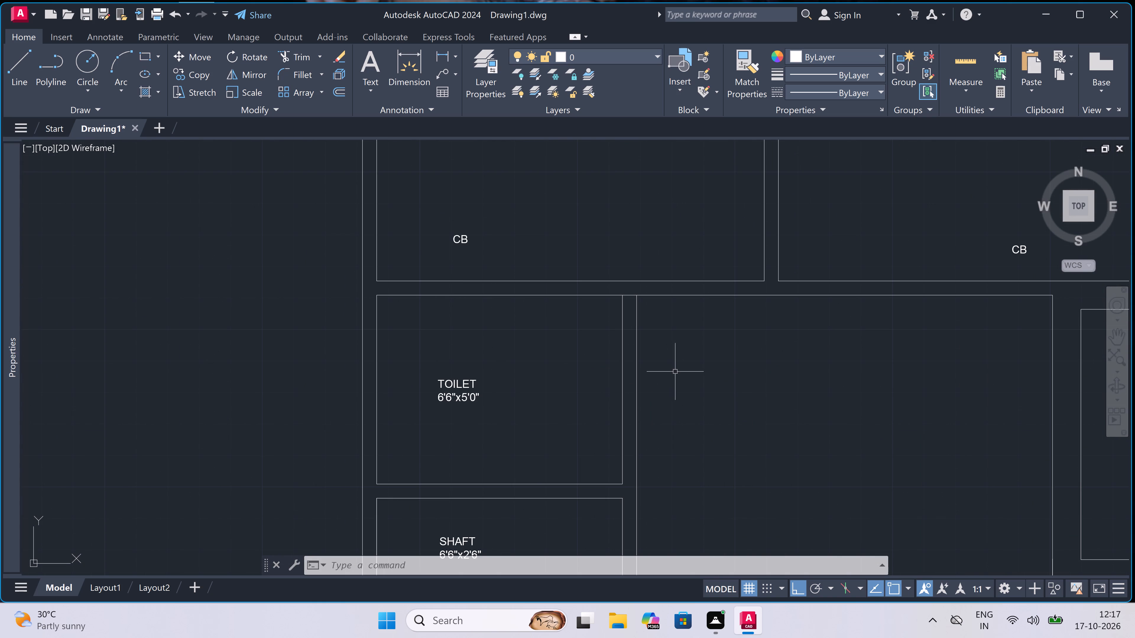
scroll(706, 364, down, 2)
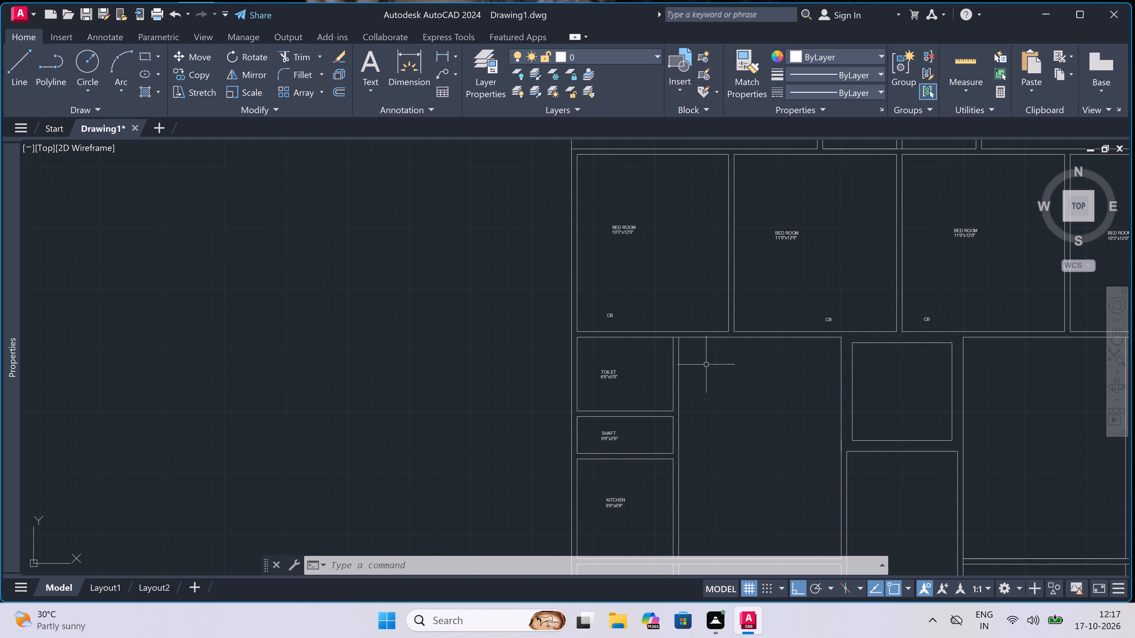
Place a two-line multiline text label reading DRAWING ROOM, 11'0"x15'0" in the northern part of the large room east of the toilet.
scroll(706, 364, up, 1)
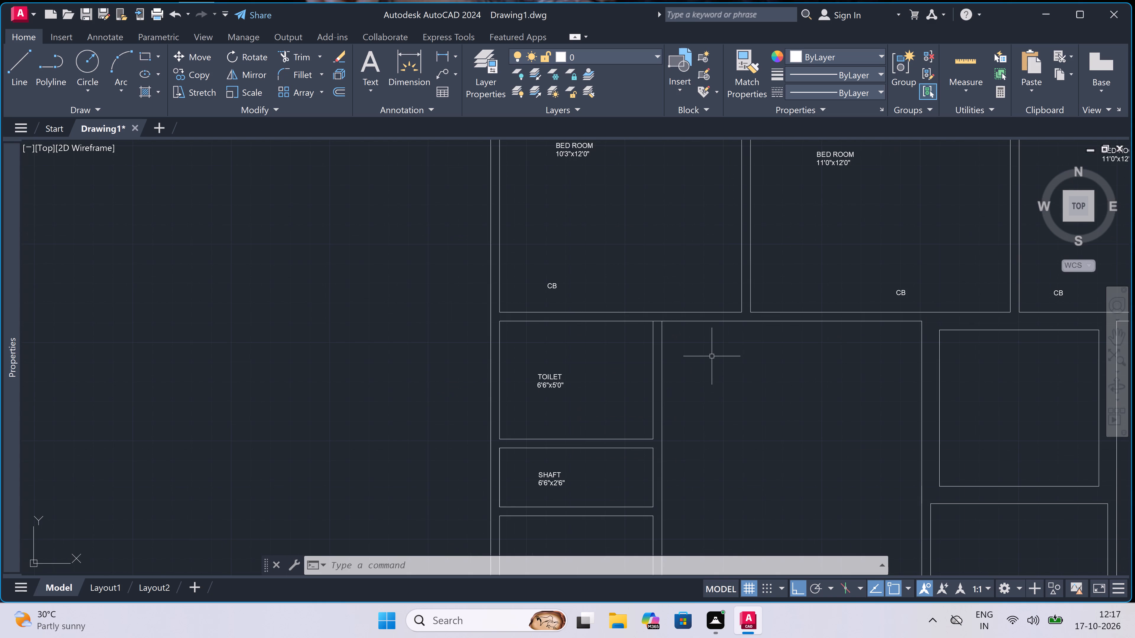
click(714, 358)
key(space)
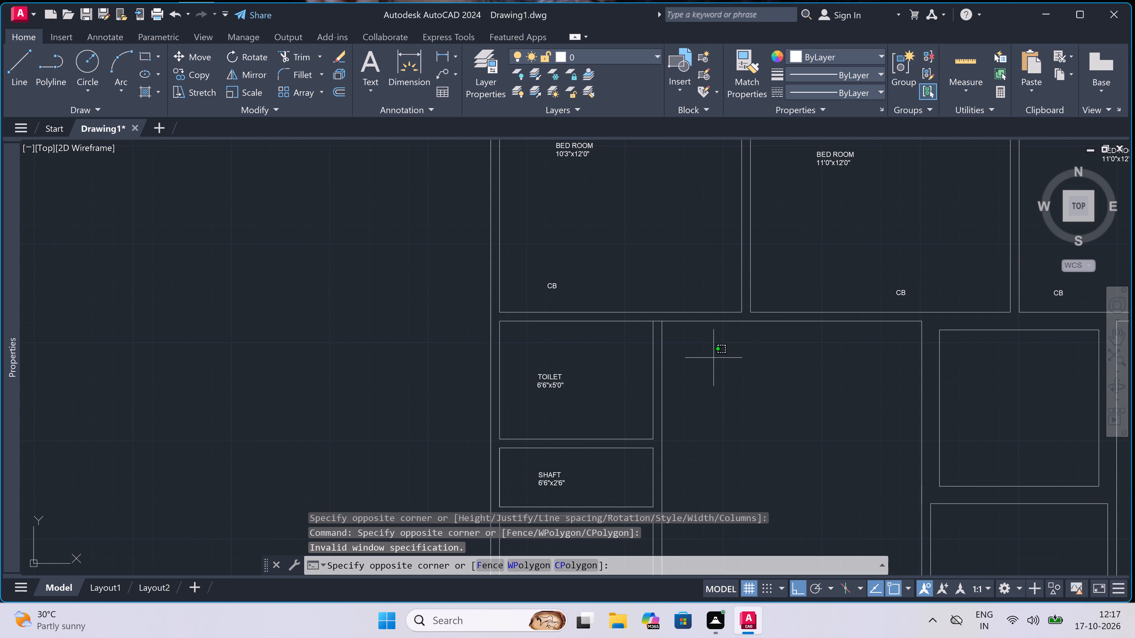
text(MT)
key(space)
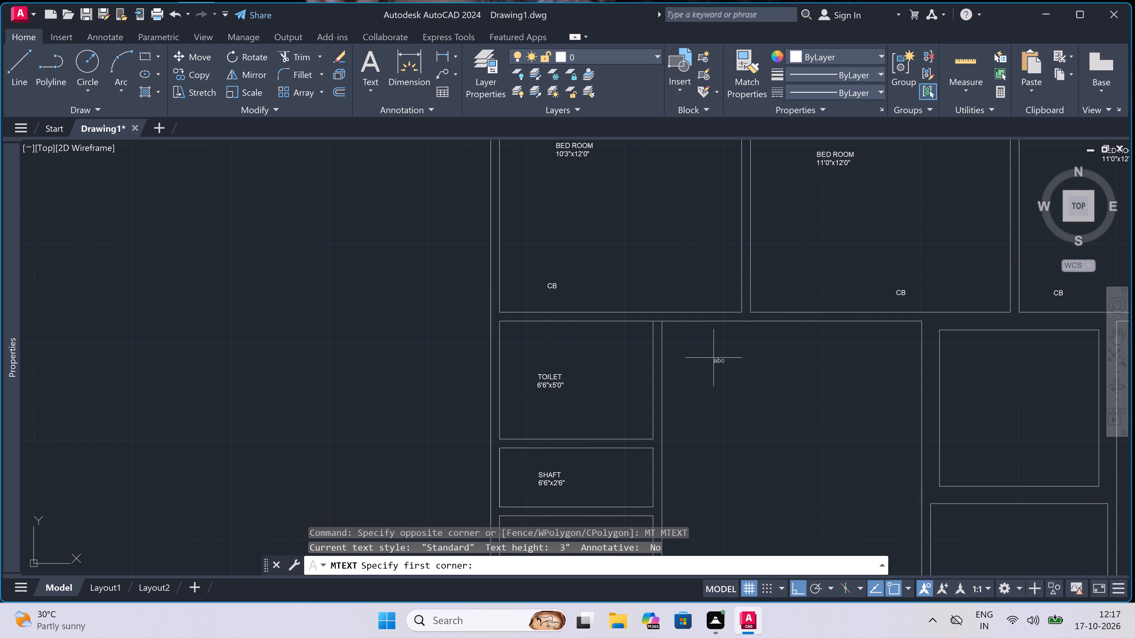
click(714, 358)
click(714, 358)
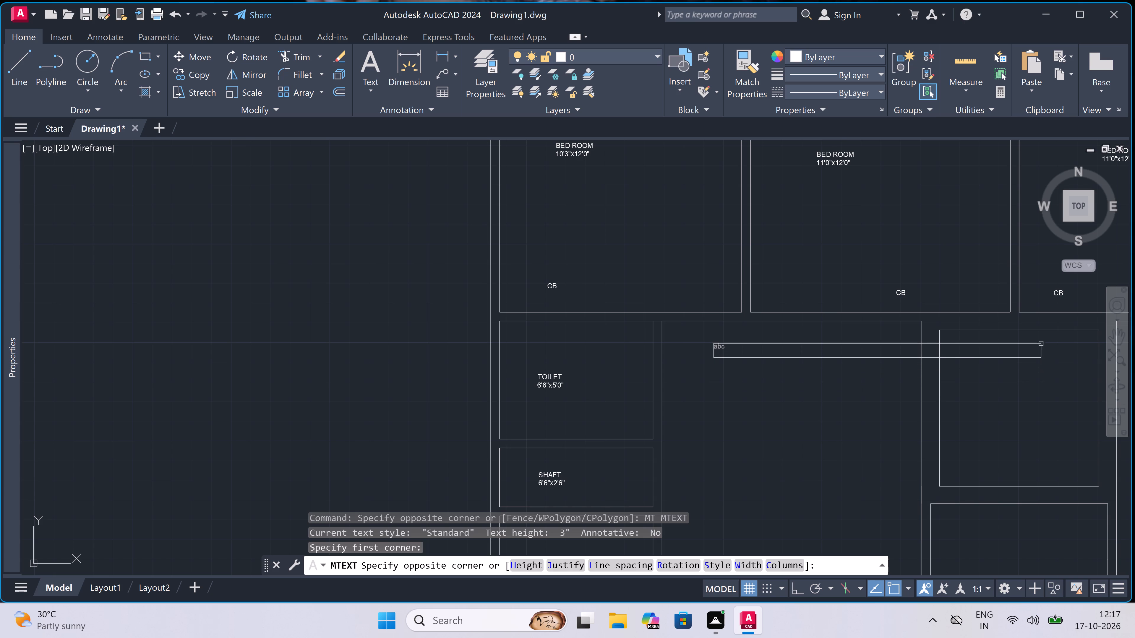
click(1076, 371)
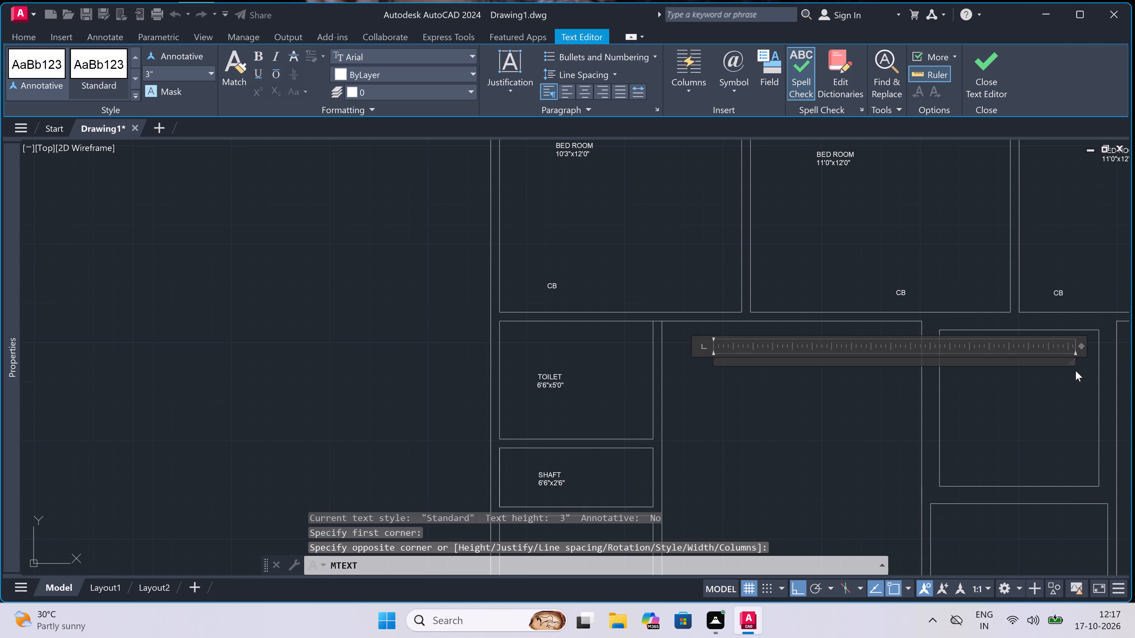
key(d)
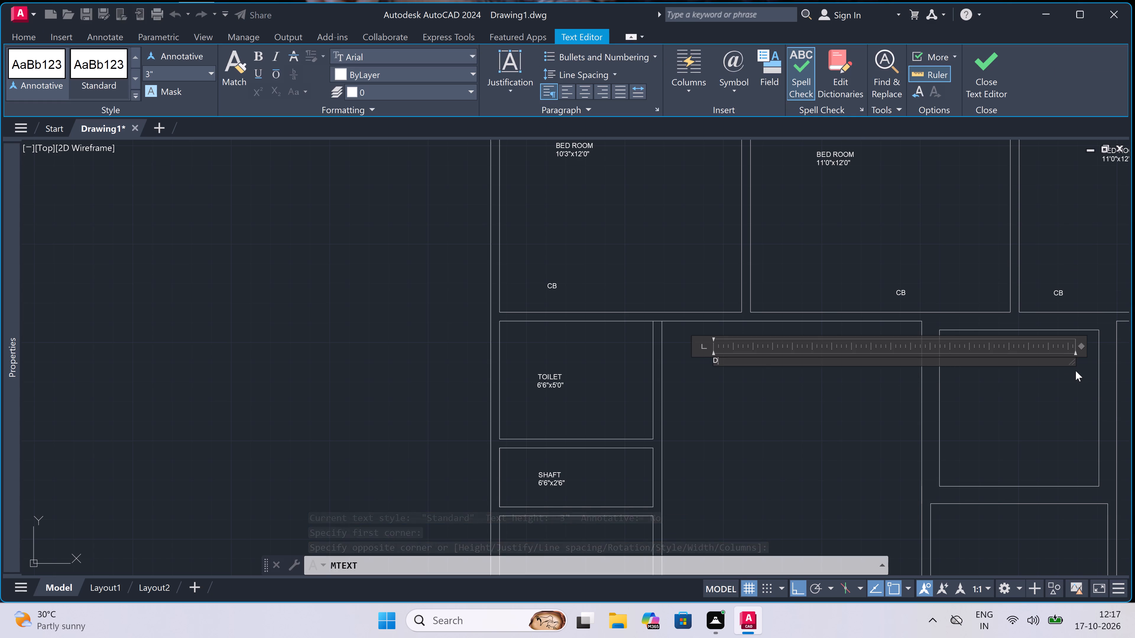
text(RAWING)
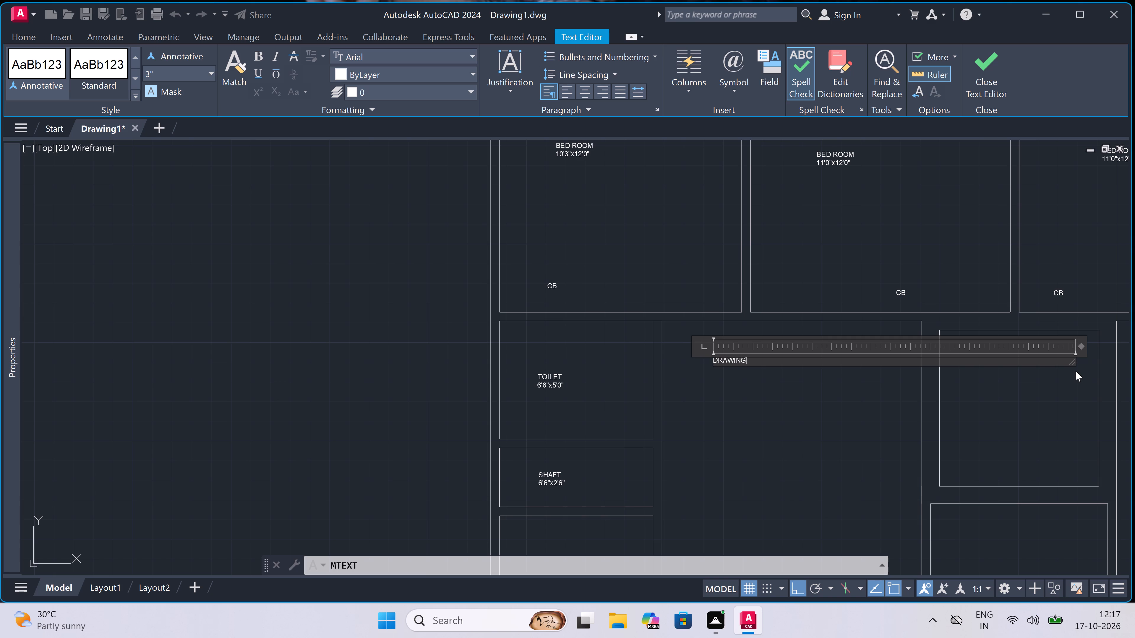
key(space)
text(ROOM)
key(Return)
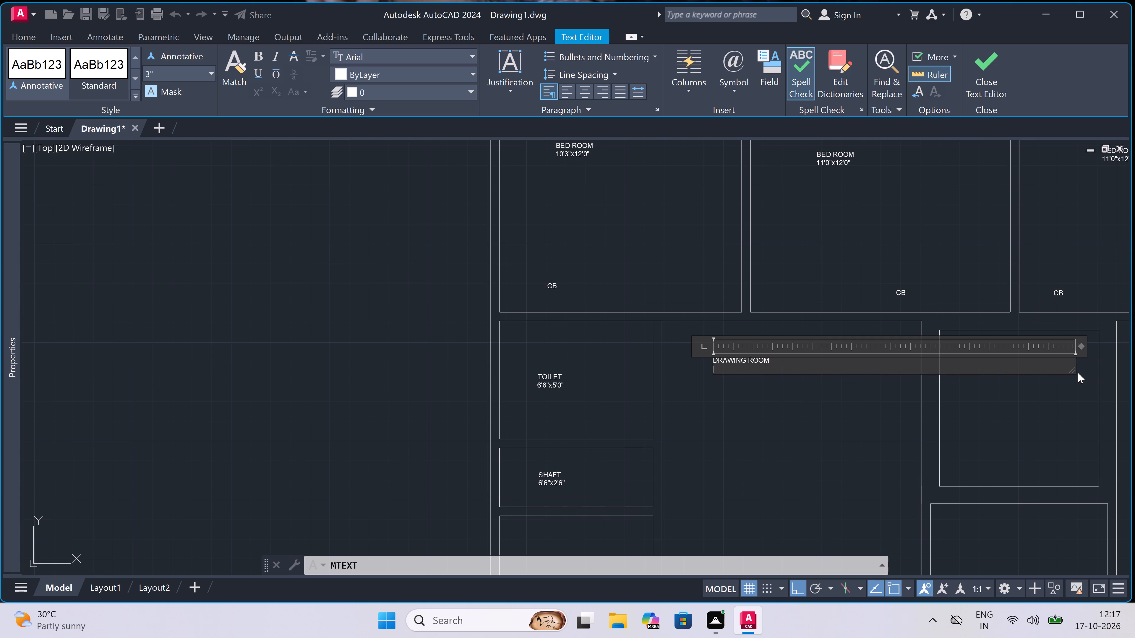
text(11)
key(apostrophe)
key(0)
key(shift+quotedbl)
key(x)
key(1)
key(5)
text('0)
key(shift+quotedbl)
click(862, 467)
Place a multiline text label in the drawing room's southern part, east of the kitchen, with indented UNIT-3 above [2+1] SET.
scroll(879, 461, down, 1)
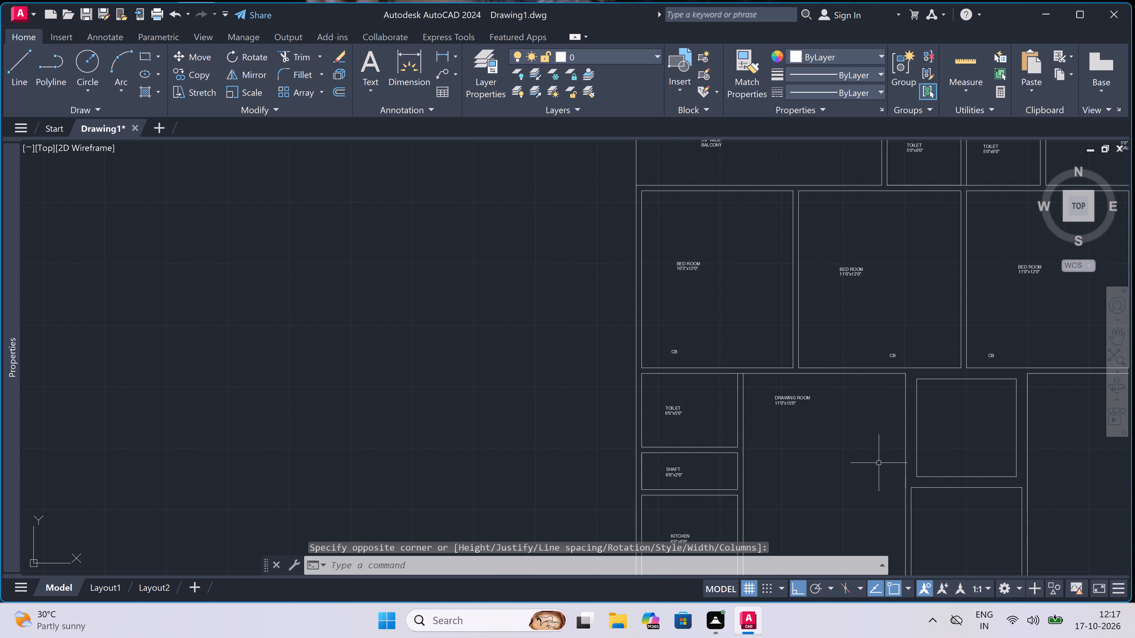
scroll(857, 487, down, 2)
scroll(830, 546, up, 1)
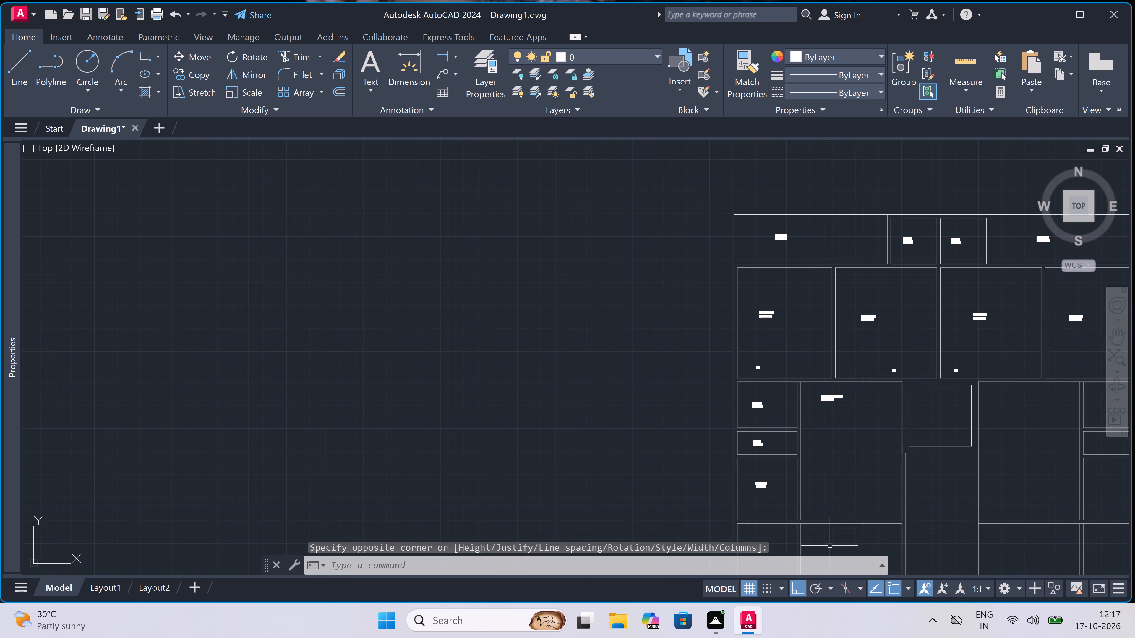
scroll(831, 543, up, 2)
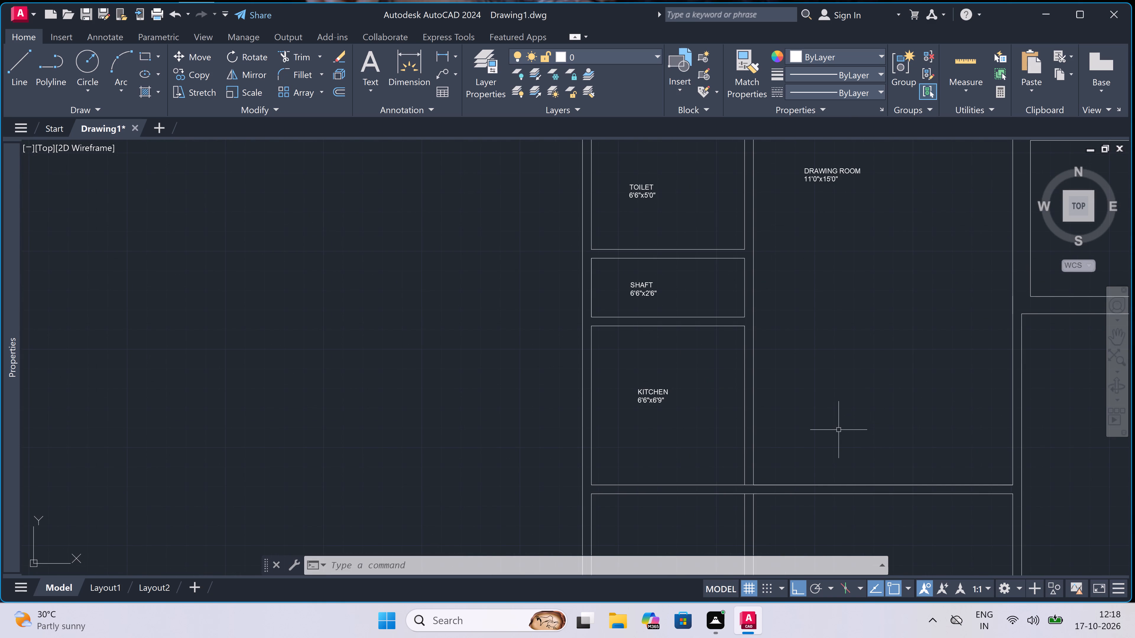
key(space)
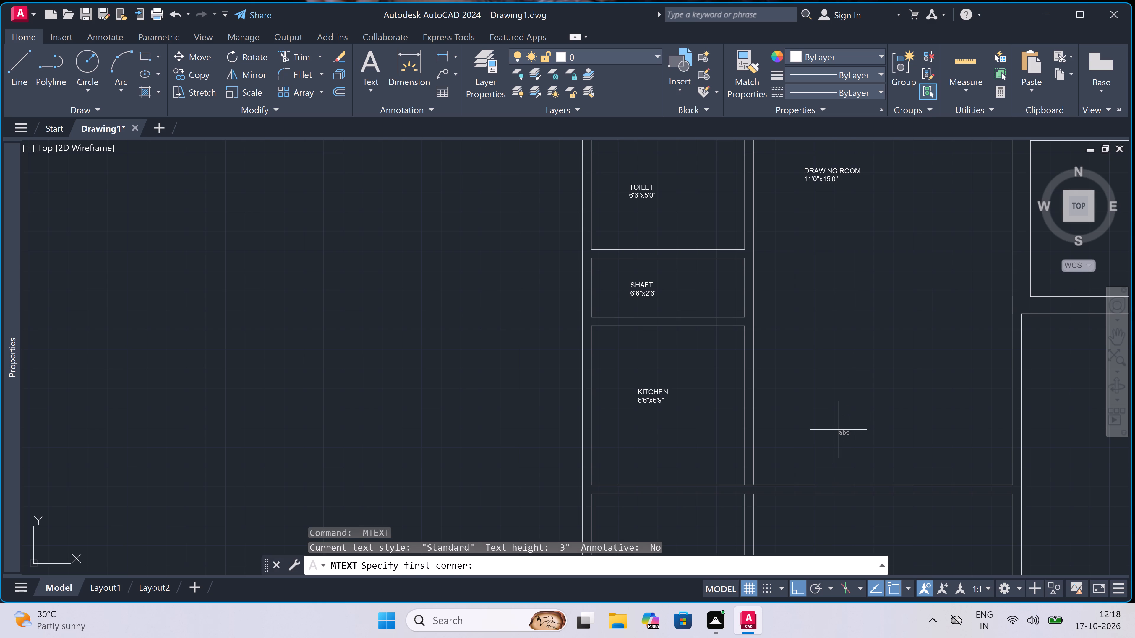
click(839, 430)
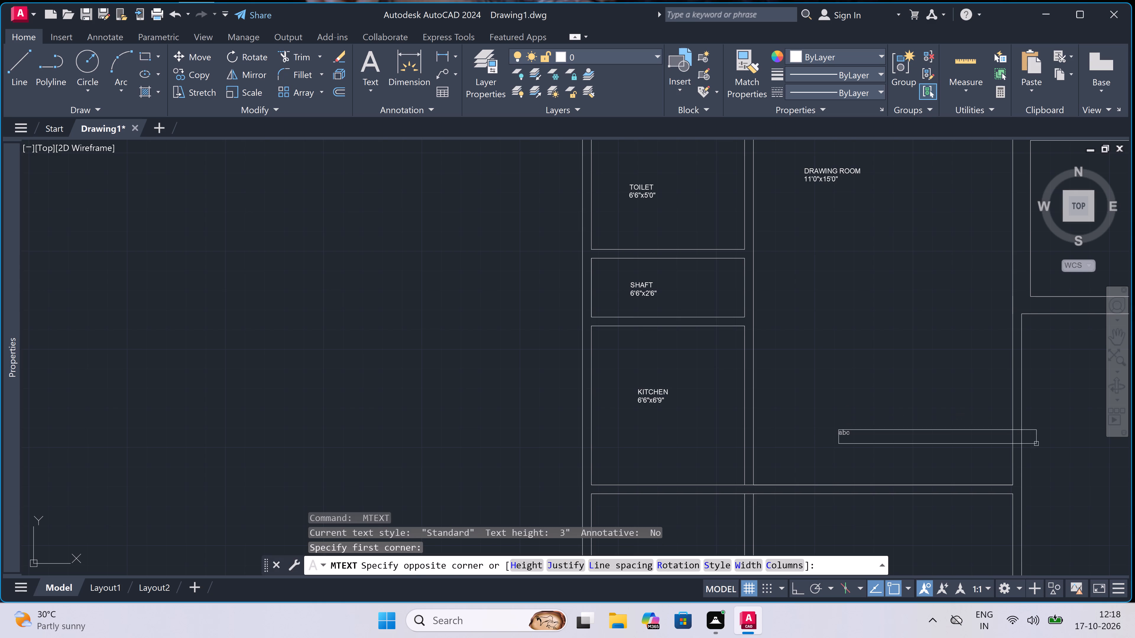
click(1040, 456)
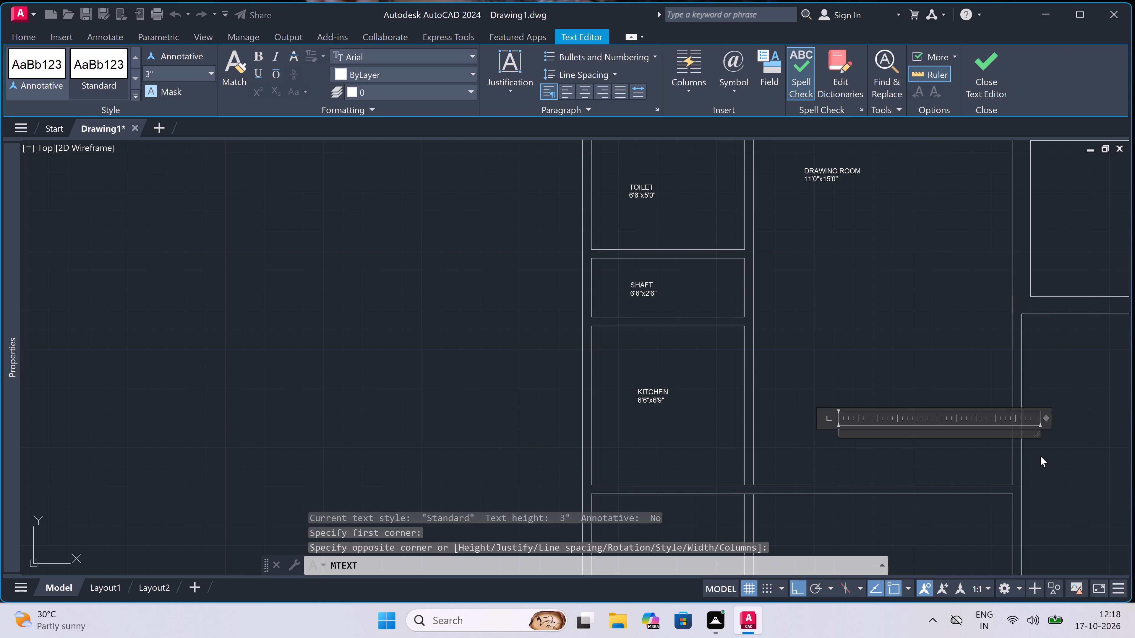
text(UNIT)
key(space)
key(3)
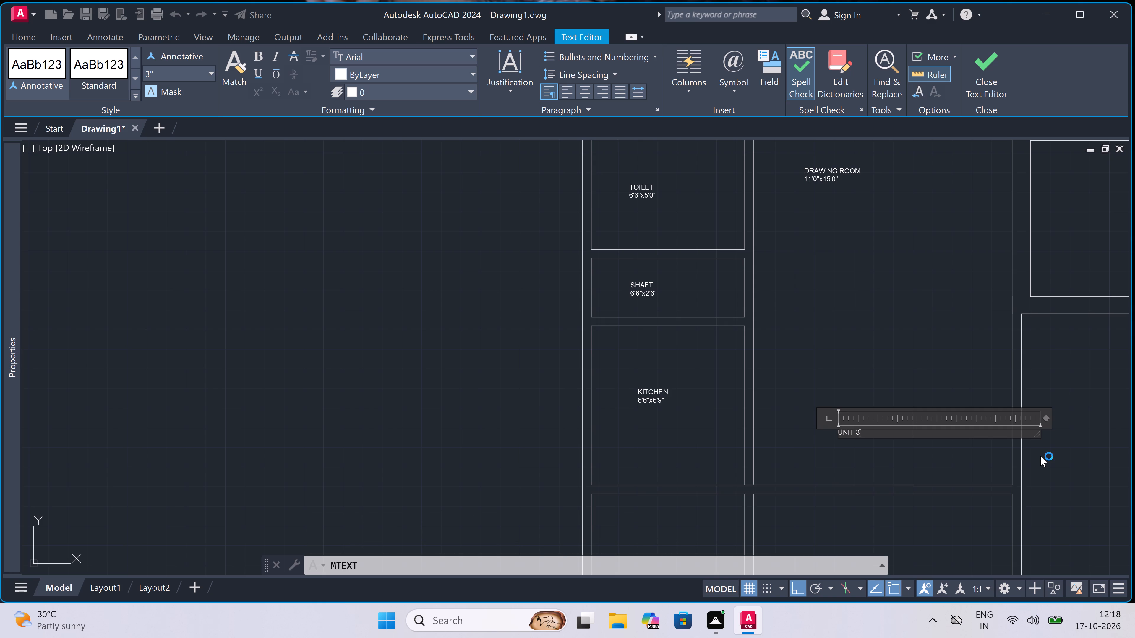
key(BackSpace)
key(BackSpace)
key(BackSpace)
key(BackSpace)
key(BackSpace)
key(BackSpace)
key(space)
key(space)
key(space)
key(space)
text(UNIT)
key(minus)
key(3)
key(Return)
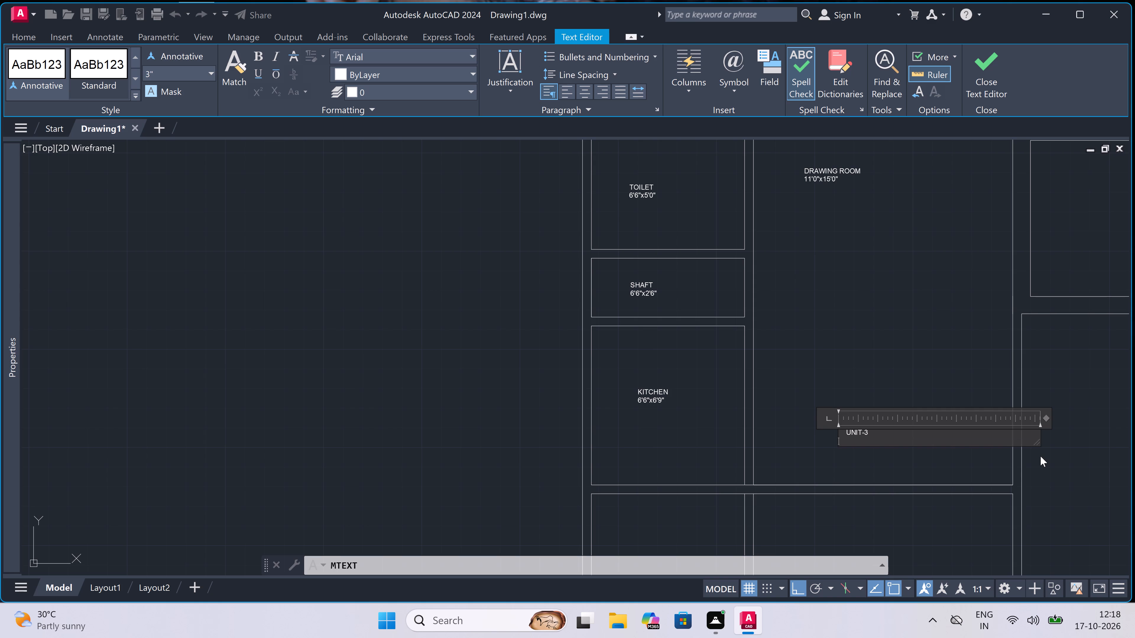
key(bracketleft)
key(2)
key(1)
key(bracketright)
key(space)
text(SET)
click(998, 470)
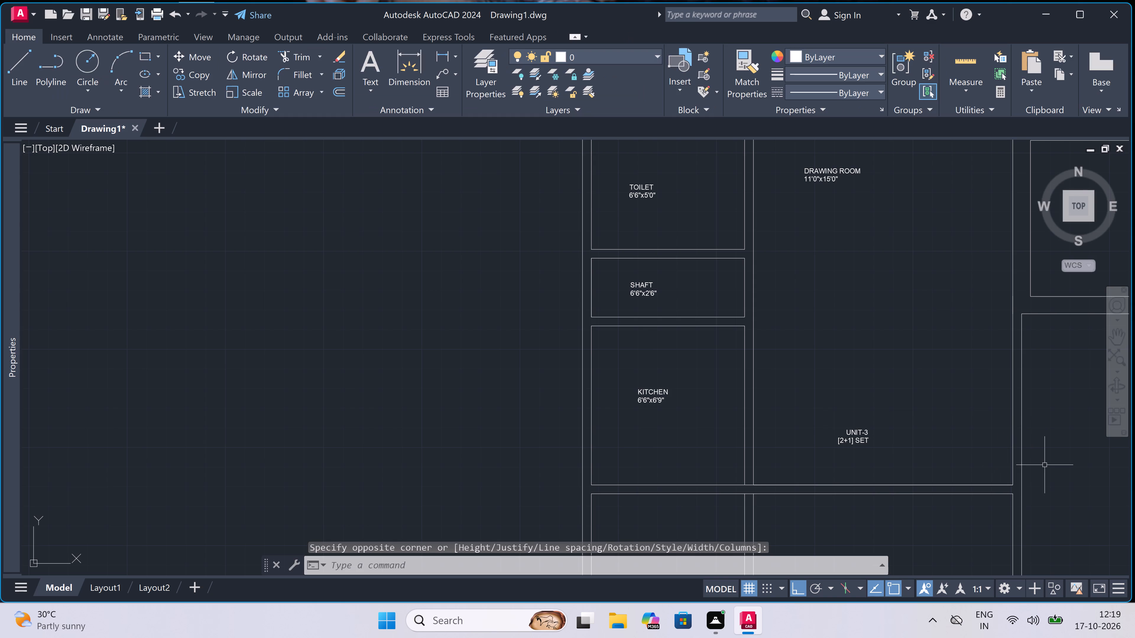
Place a multiline text label in the small square room east of the drawing room, with LIFT centred above 6'3"x7'0" using space indents.
scroll(1045, 465, down, 3)
scroll(1084, 494, up, 3)
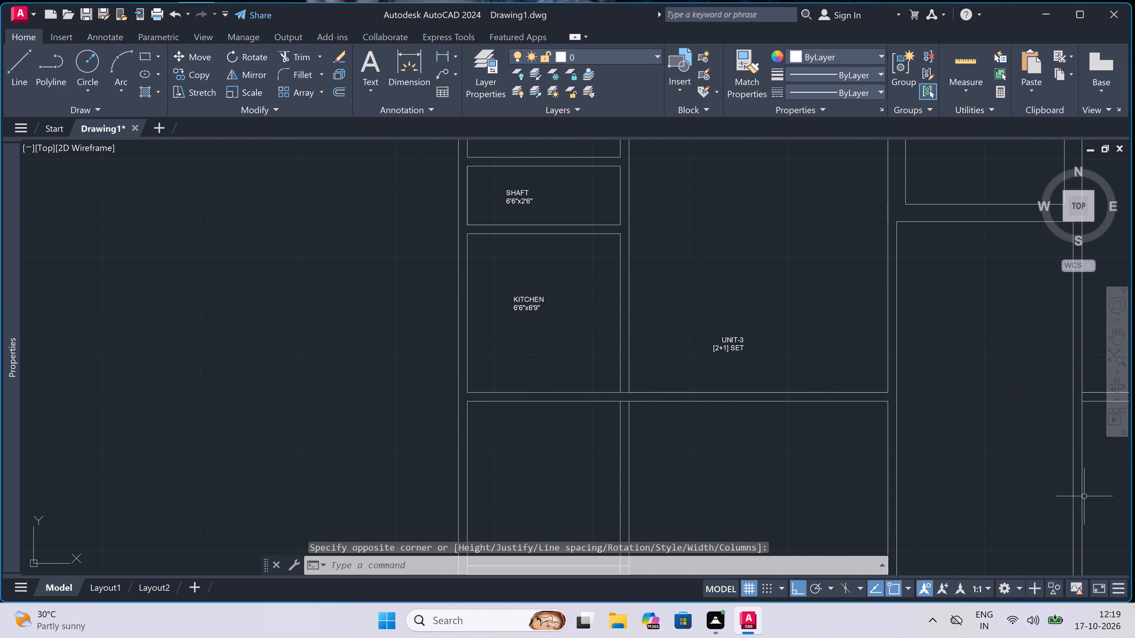
scroll(1083, 496, down, 6)
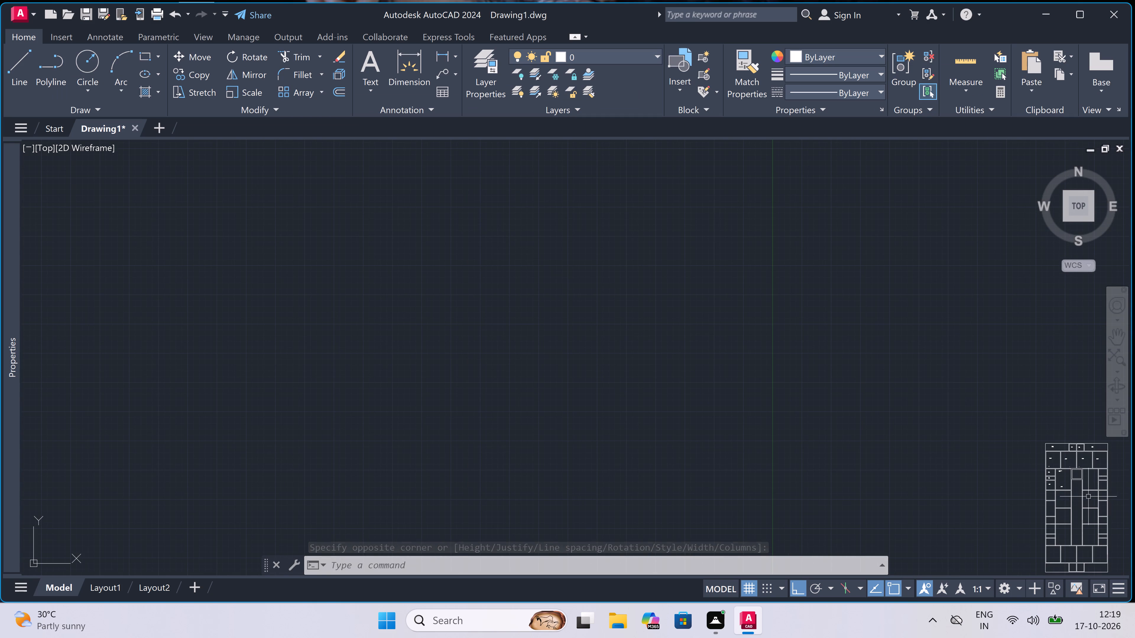
scroll(1102, 500, up, 1)
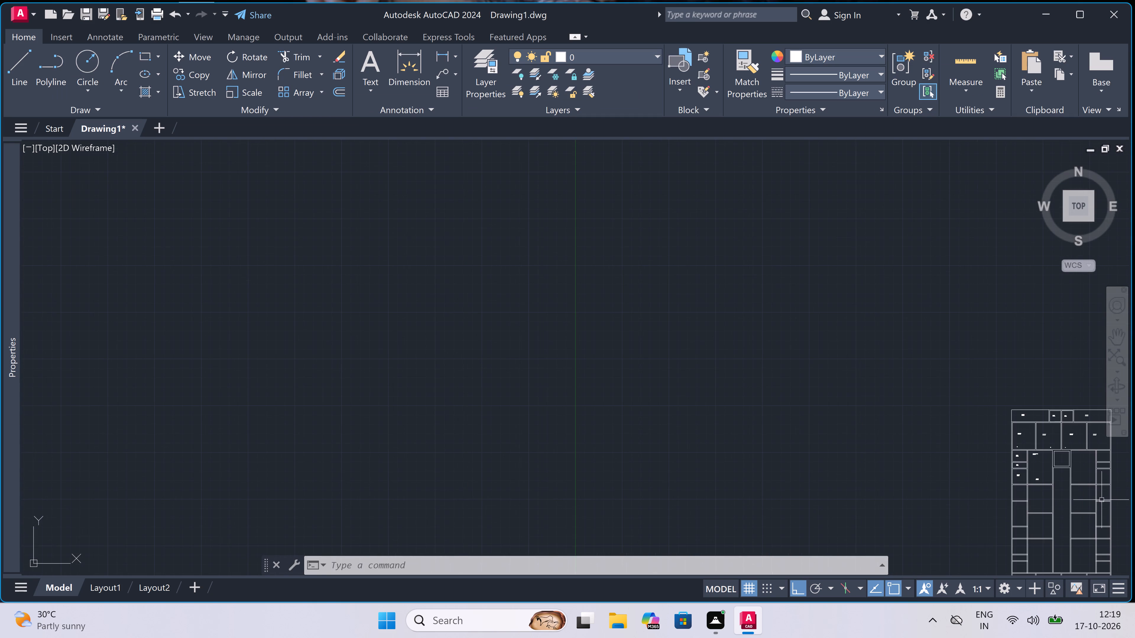
scroll(1102, 500, up, 4)
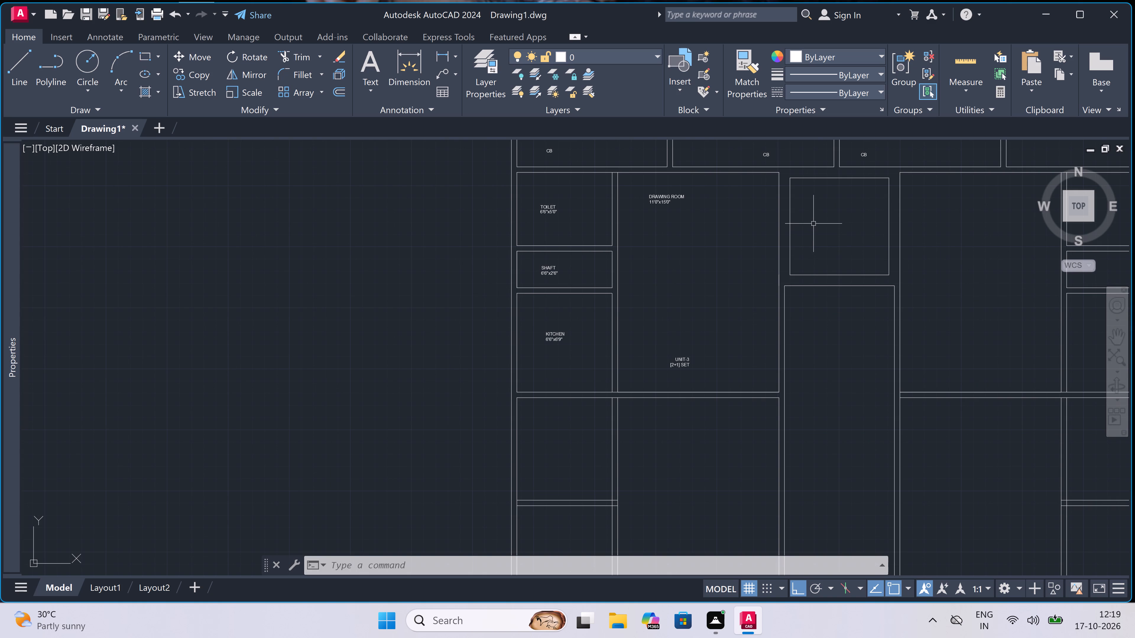
scroll(812, 223, up, 1)
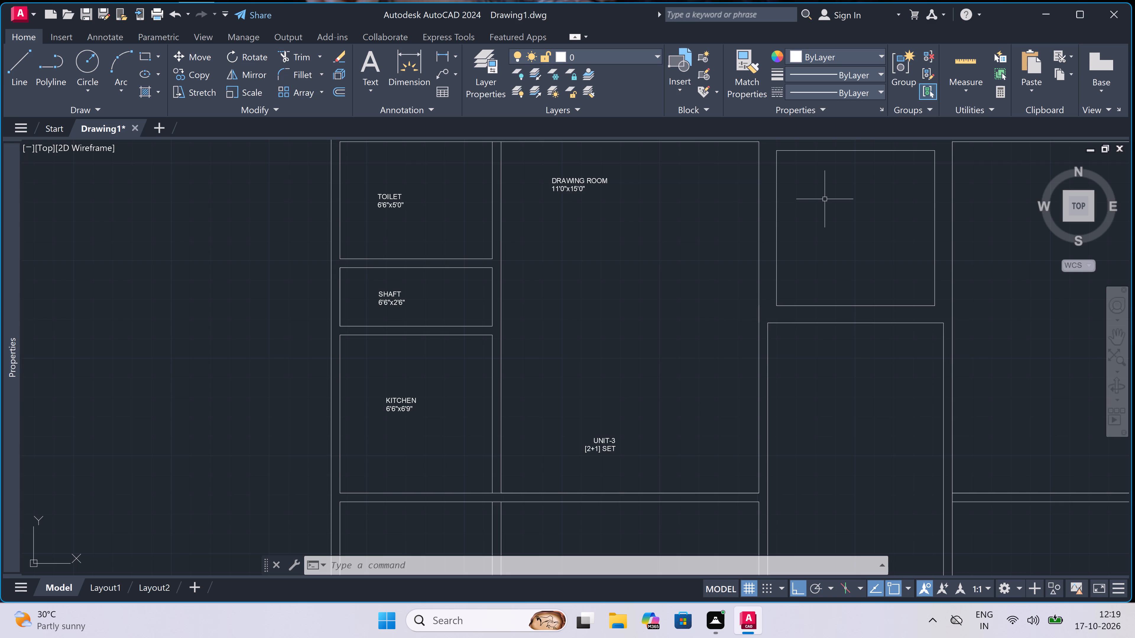
key(space)
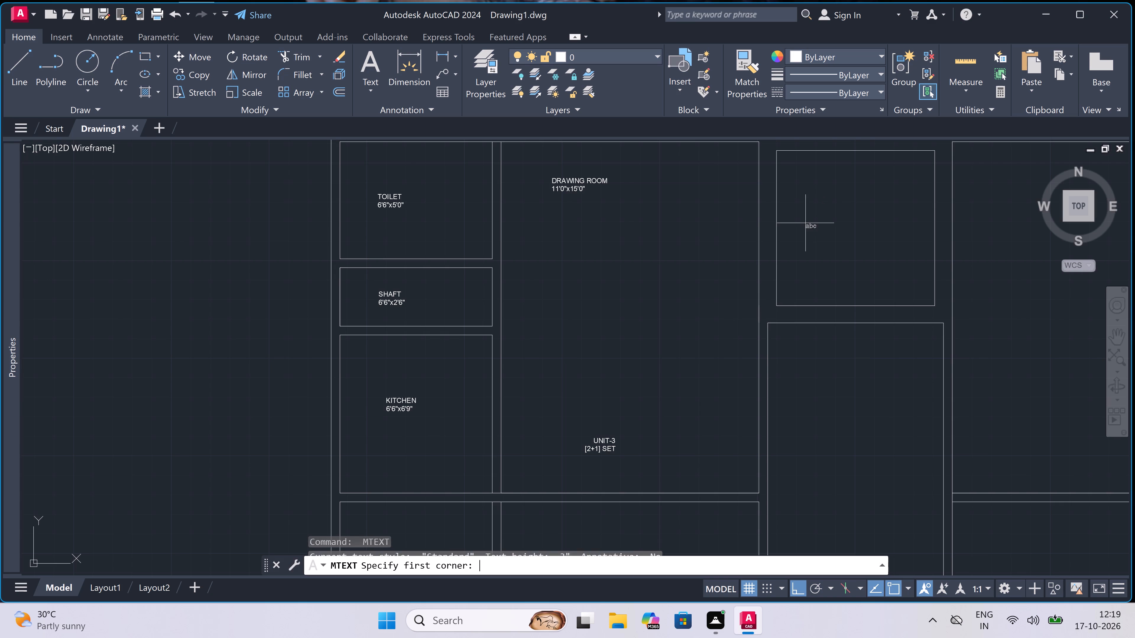
click(805, 223)
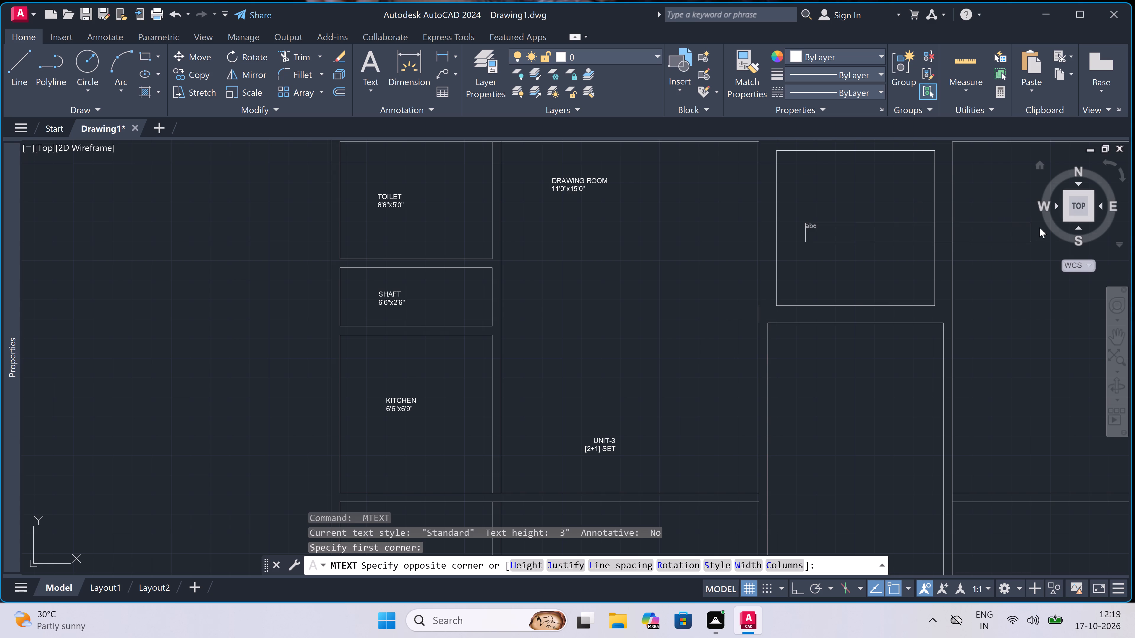
click(1023, 235)
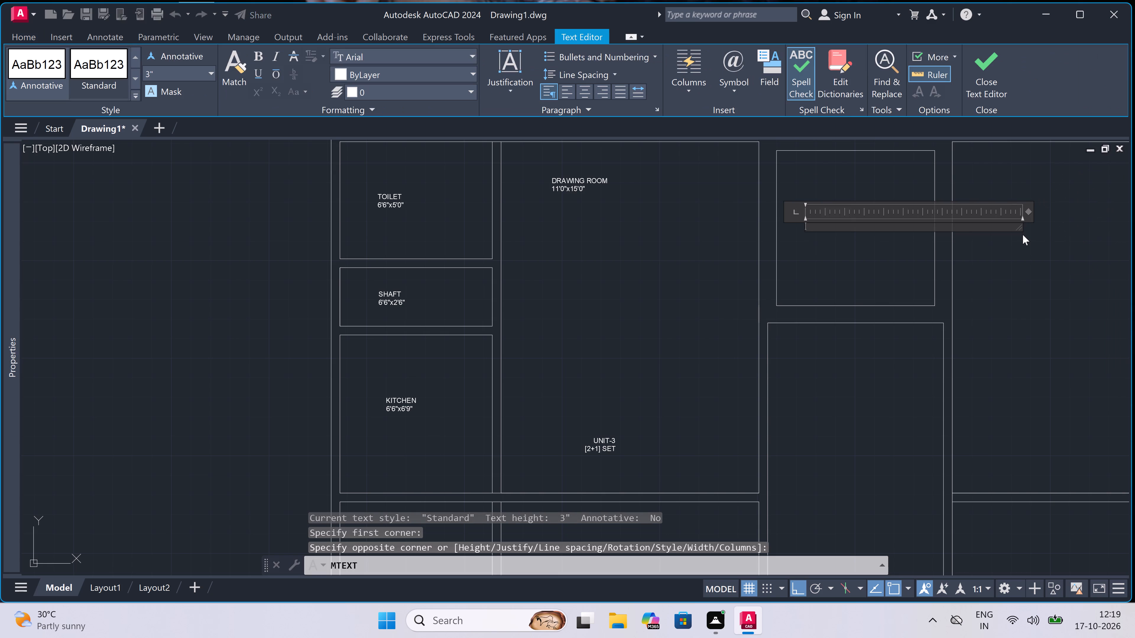
key(space)
key(space)
key(space)
key(space)
key(space)
key(space)
key(space)
key(space)
key(space)
key(space)
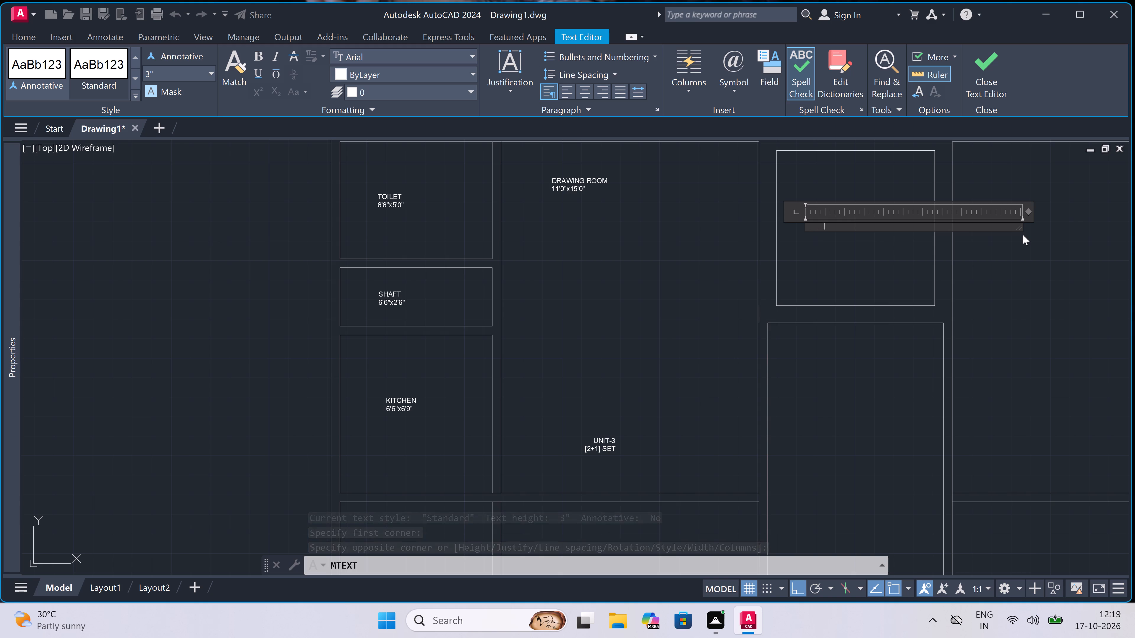
key(space)
key(space)
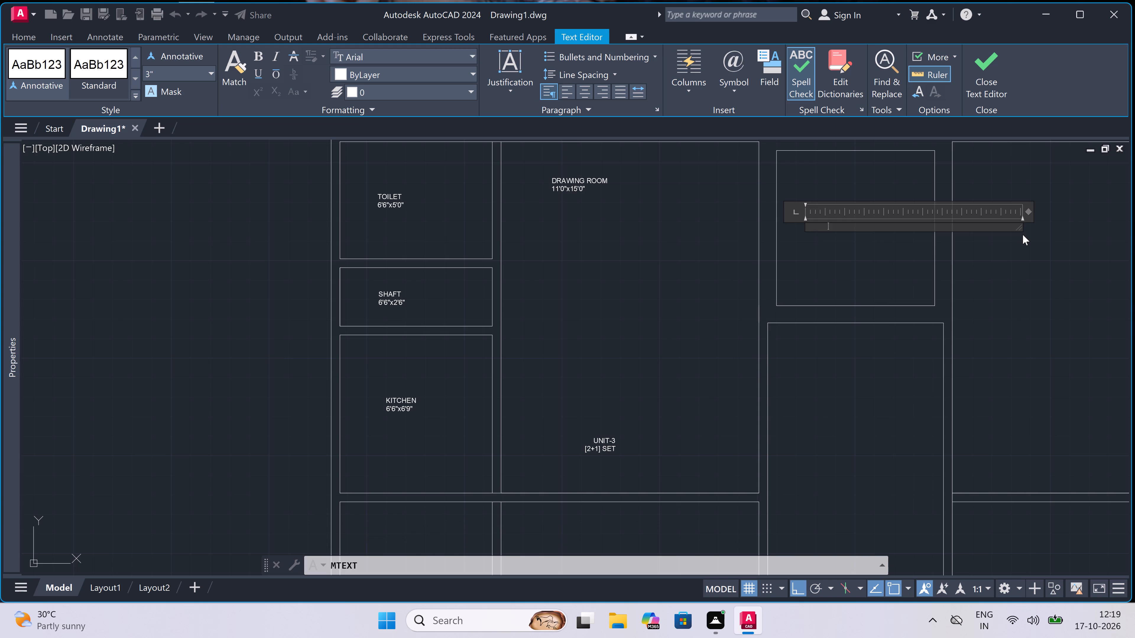
key(l)
text(IFT)
key(Return)
key(6)
key(BackSpace)
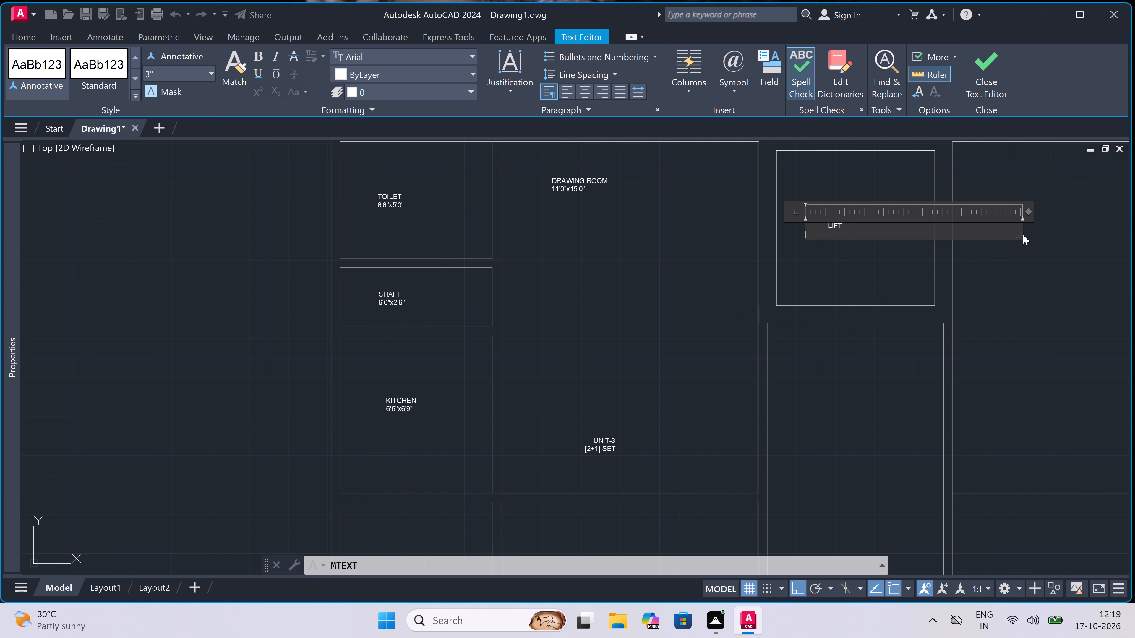
key(space)
key(space)
key(space)
key(6)
key(apostrophe)
key(3)
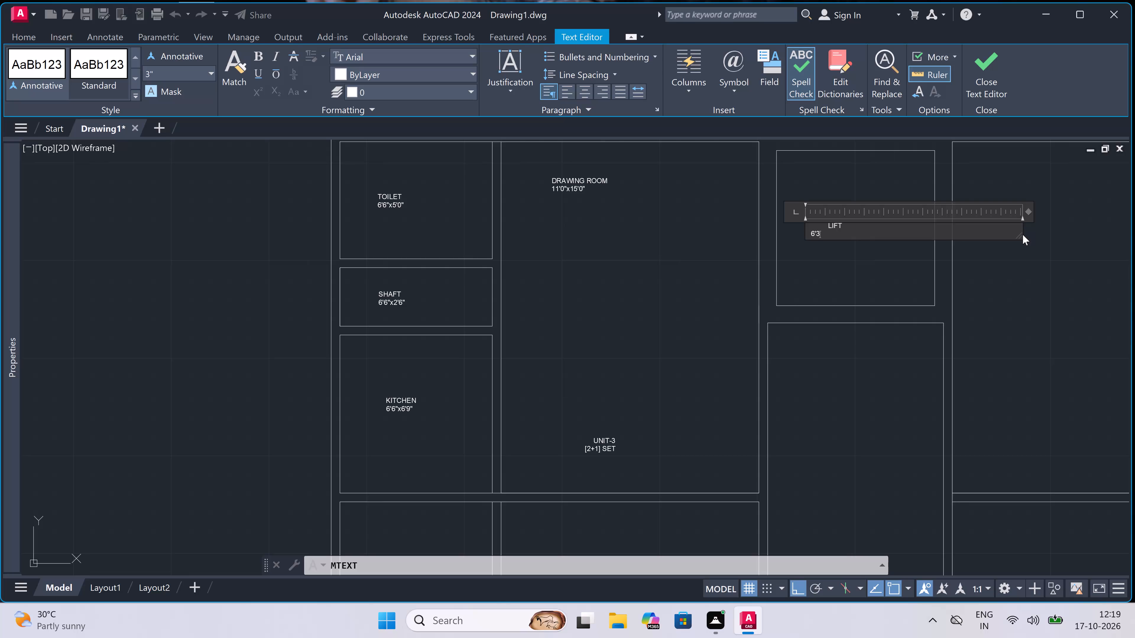
key(shift+quotedbl)
key(x)
key(7)
key(apostrophe)
key(0)
key(shift+quotedbl)
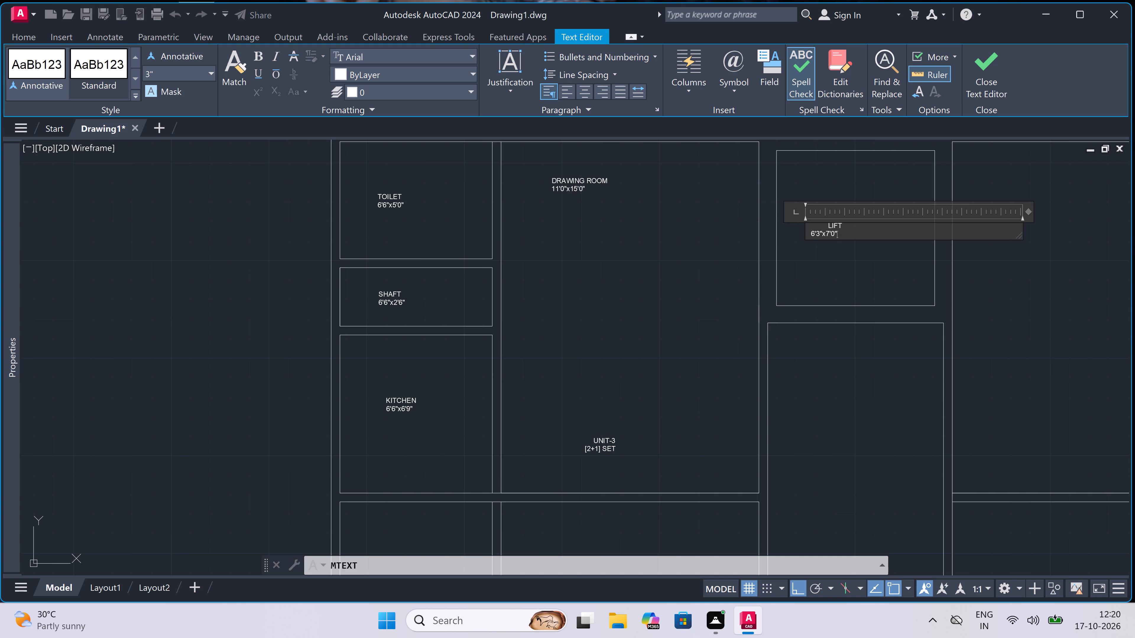
key(space)
key(space)
key(space)
key(space)
key(space)
key(space)
key(space)
key(space)
key(BackSpace)
key(BackSpace)
key(BackSpace)
key(space)
key(space)
key(space)
key(space)
key(space)
key(space)
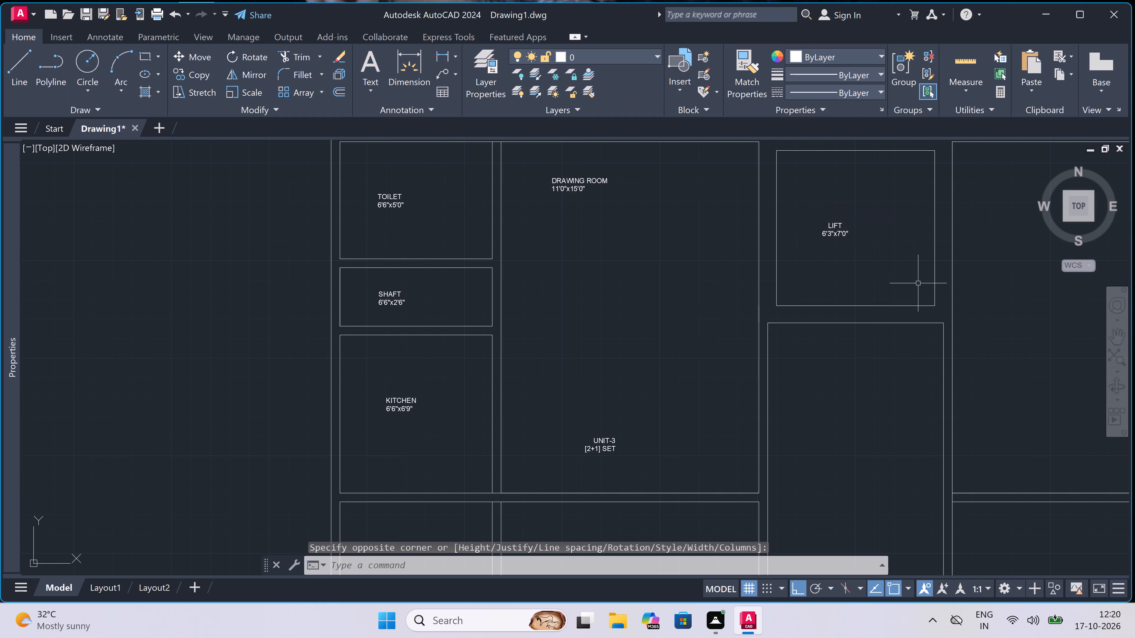
Examine the unlabelled rooms east of the lift for the next one to label.
scroll(900, 318, down, 1)
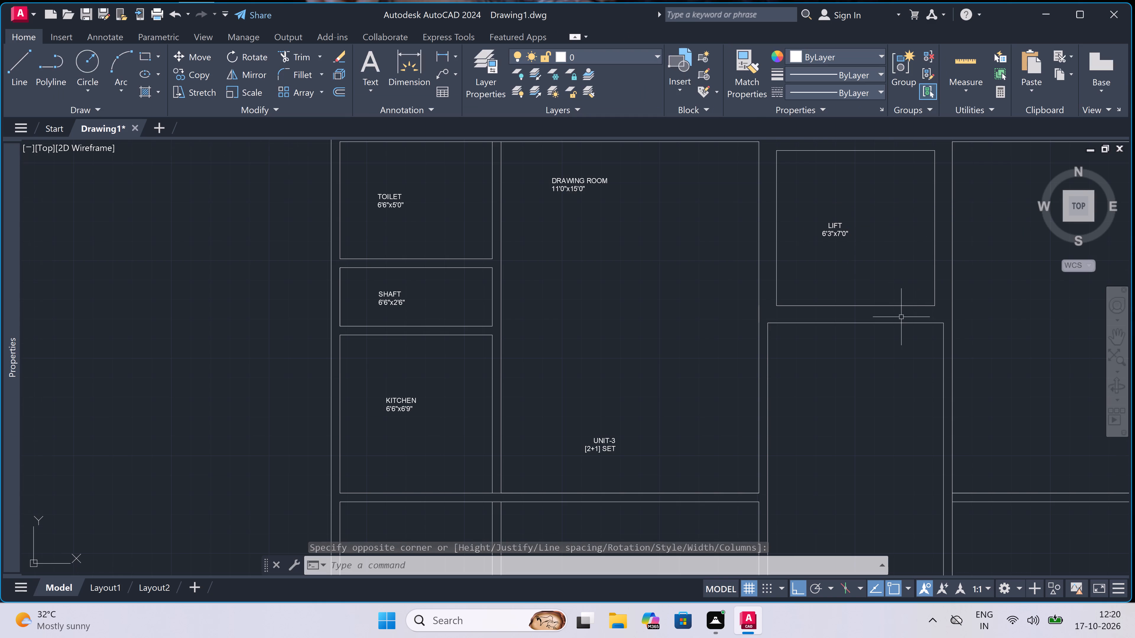
scroll(897, 322, down, 1)
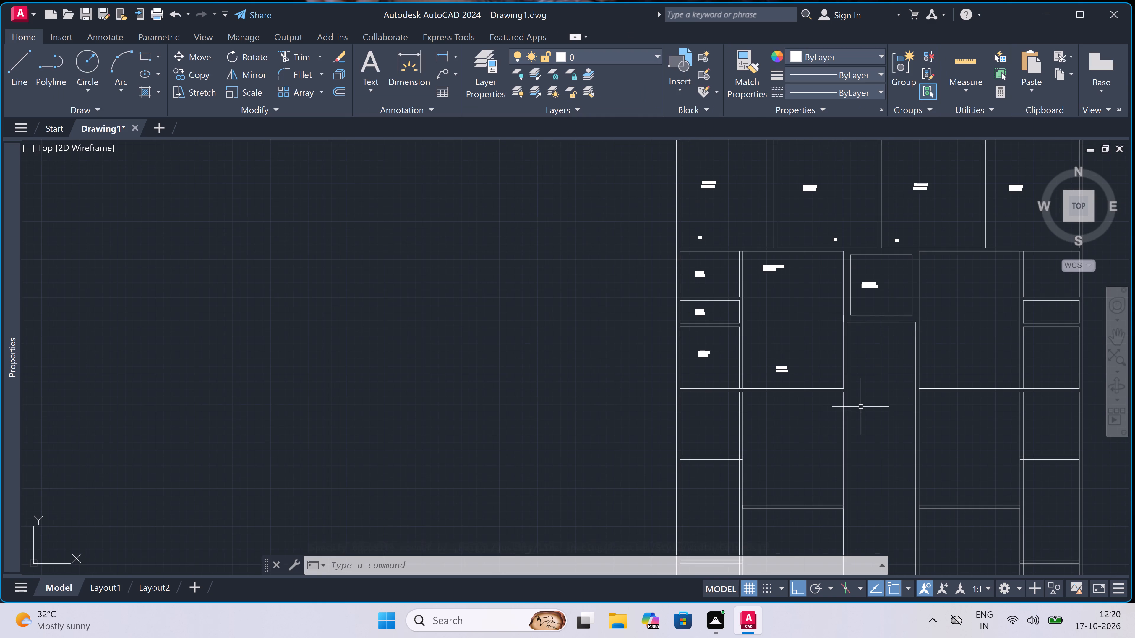
scroll(966, 320, up, 2)
scroll(969, 323, down, 1)
scroll(998, 322, down, 1)
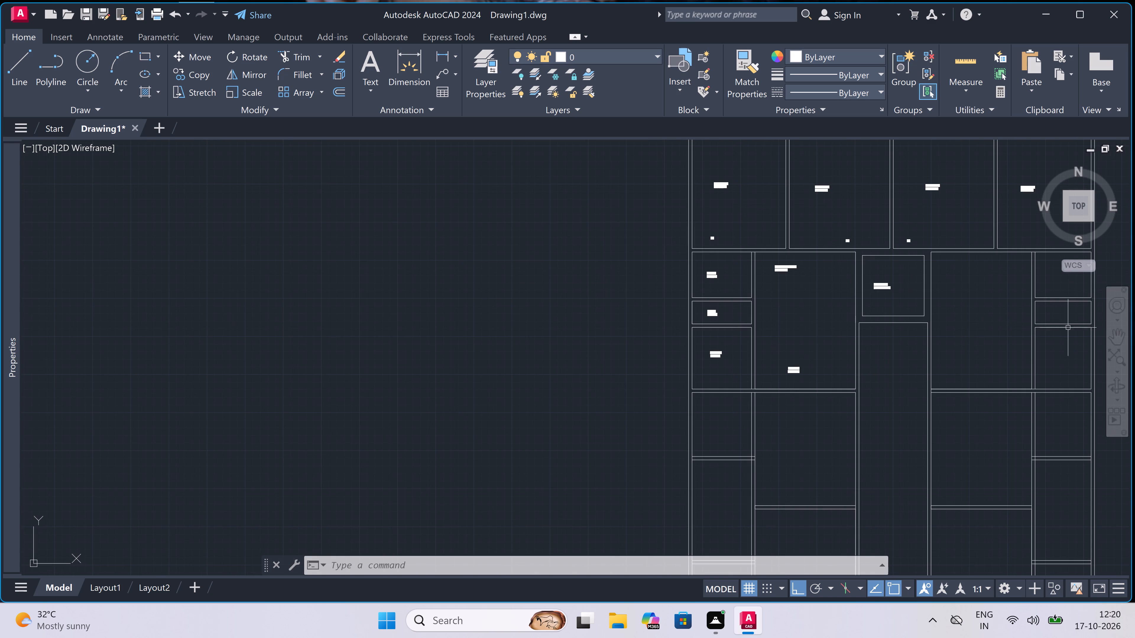
scroll(1062, 333, up, 1)
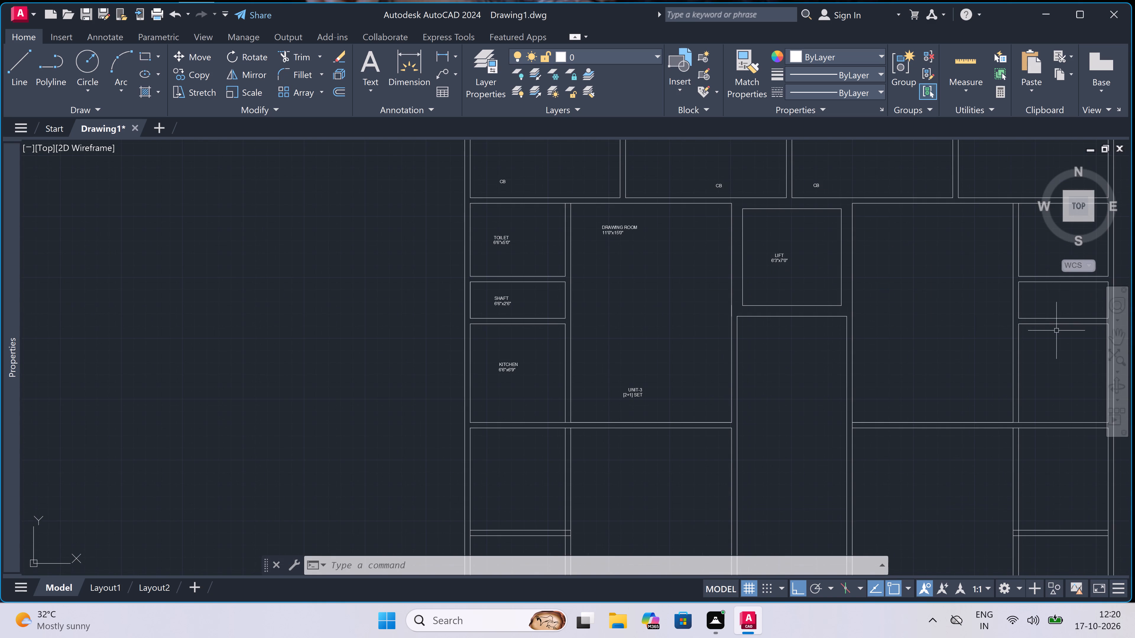
scroll(1044, 321, up, 1)
scroll(1034, 319, down, 1)
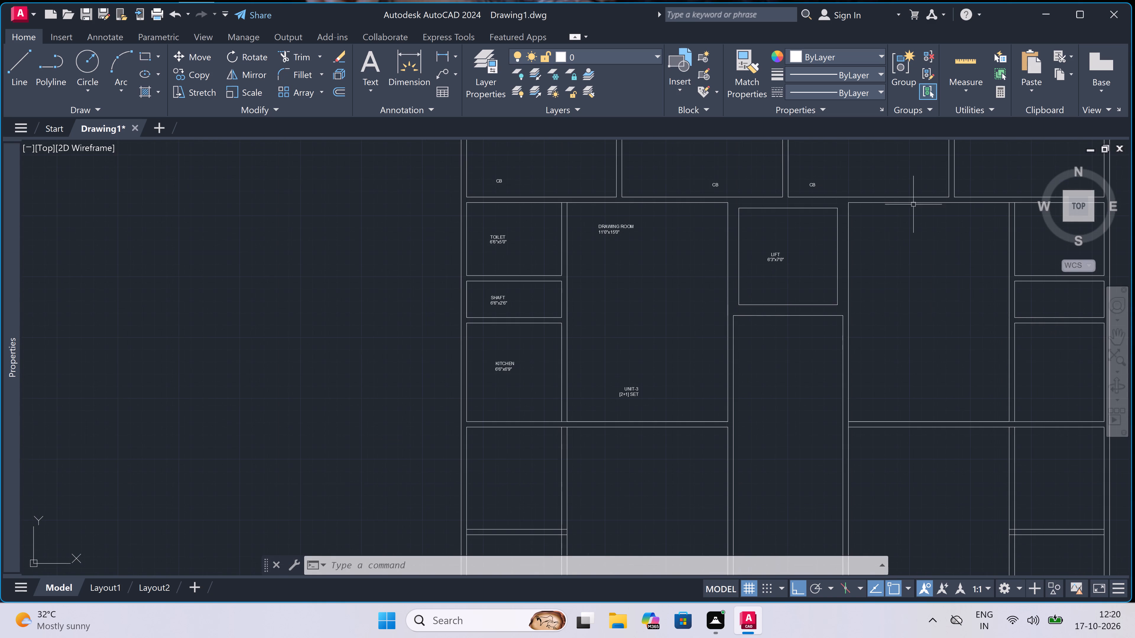
Place a two-line multiline text label reading DRAWING ROOM, 11'0"x15'0" in the northern part of the large room east of the lift.
scroll(913, 184, up, 1)
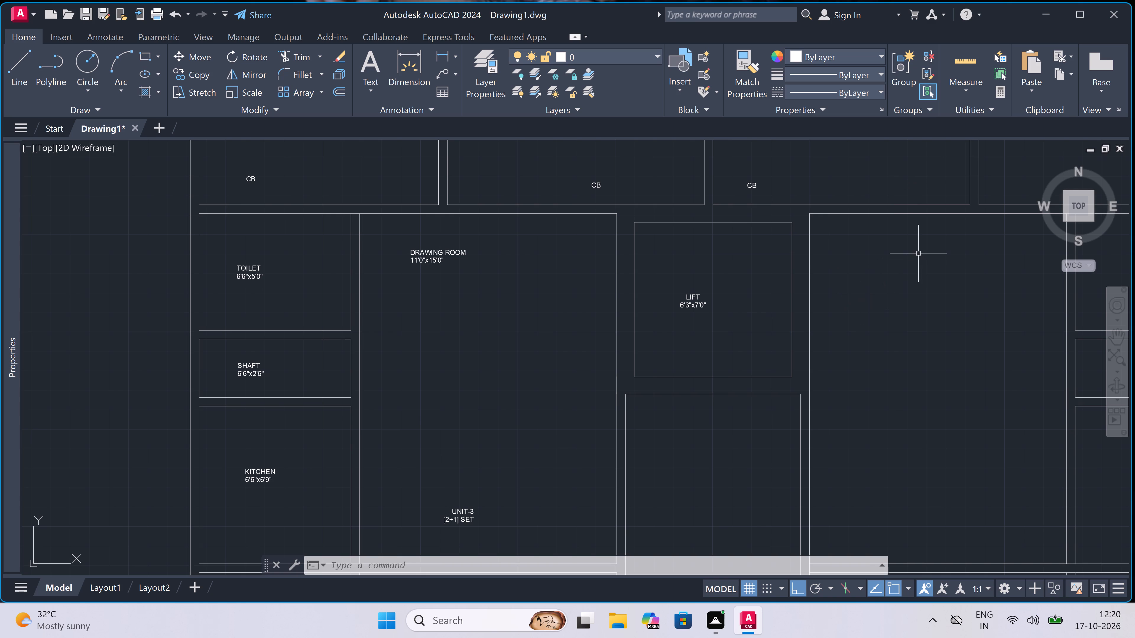
double_click(920, 232)
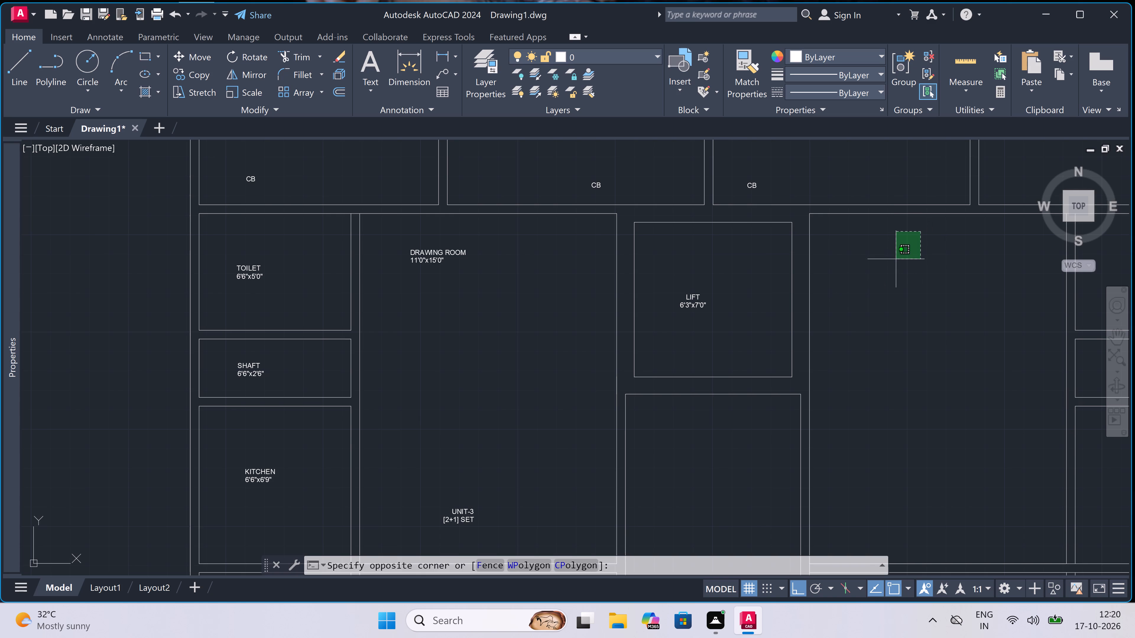
key(Escape)
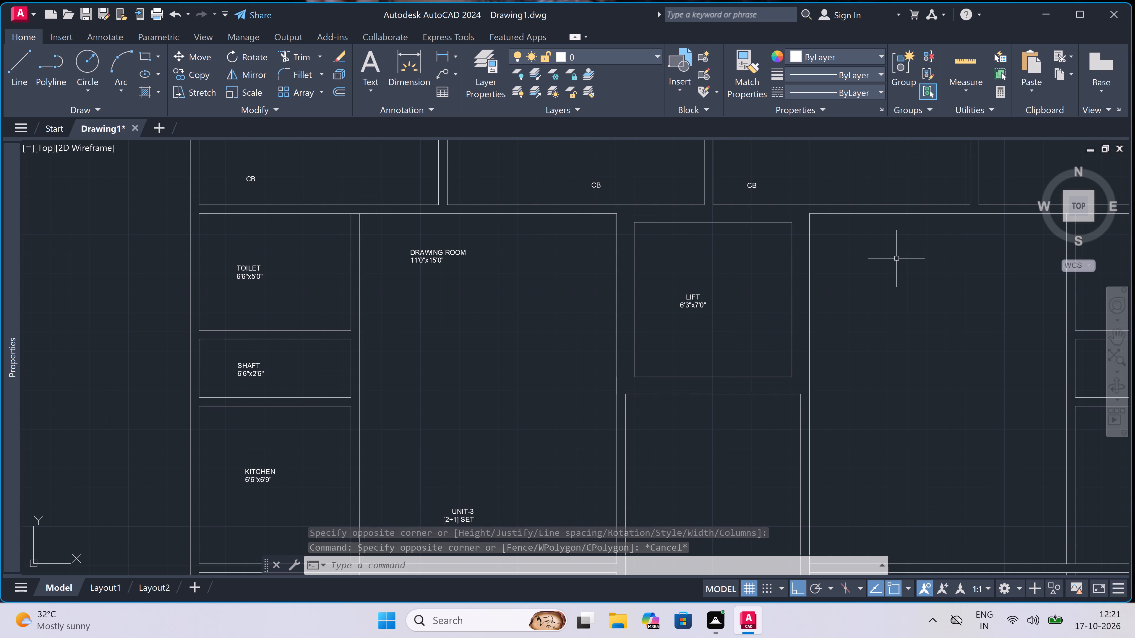
key(space)
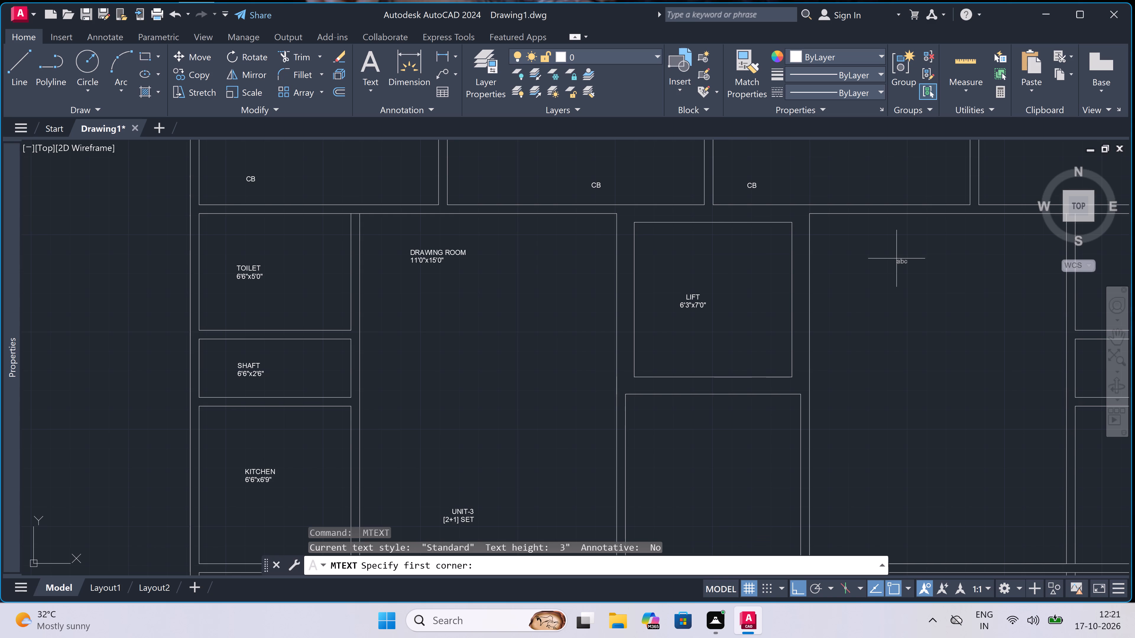
click(896, 258)
click(910, 262)
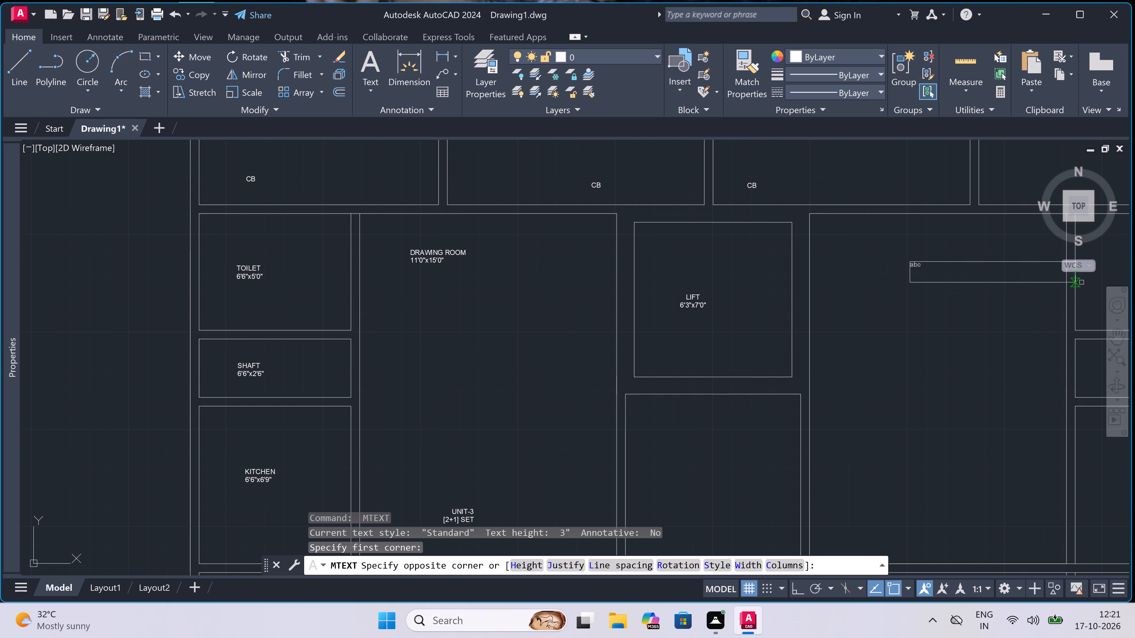
click(1075, 281)
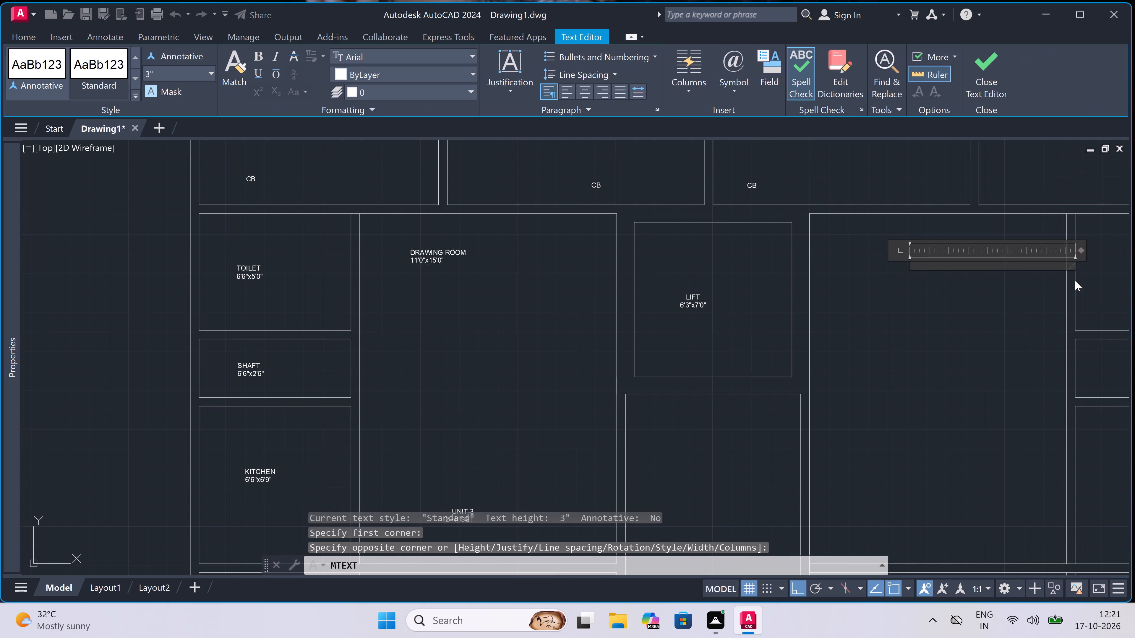
text(DRAWING)
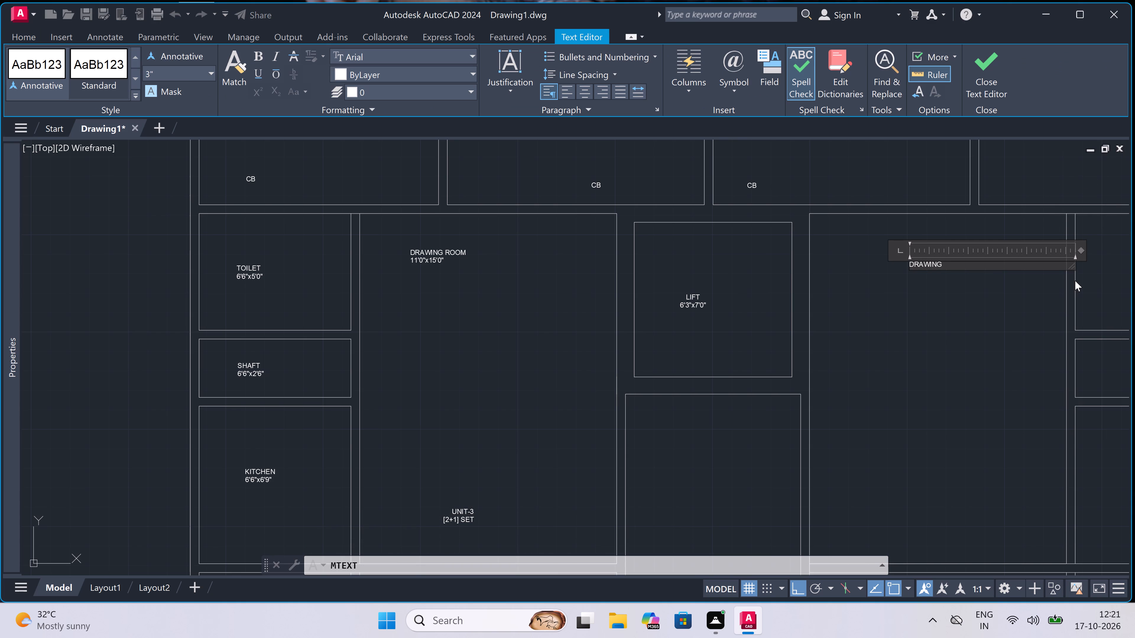
key(space)
text(R)
text(OOM)
key(Return)
text(11)
key(apostrophe)
key(0)
key(shift+quotedbl)
key(x)
text(15')
key(0)
key(shift+quotedbl)
click(980, 339)
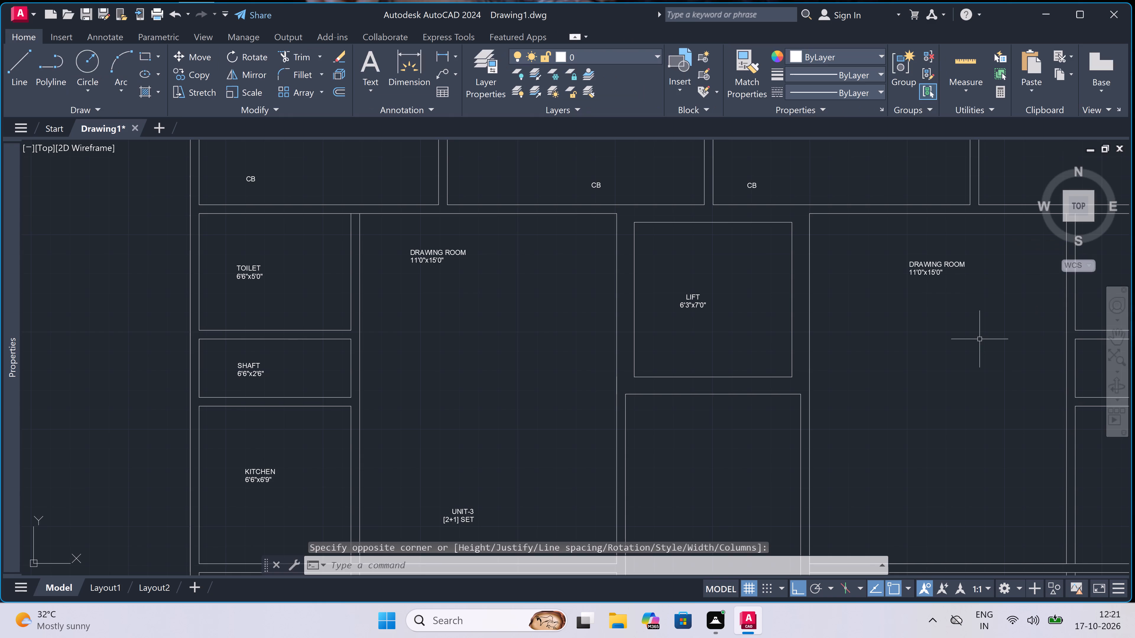
Place a multiline text label reading UNIT-4 in the southern part of the drawing room east of the lift.
scroll(980, 339, down, 2)
scroll(949, 445, up, 2)
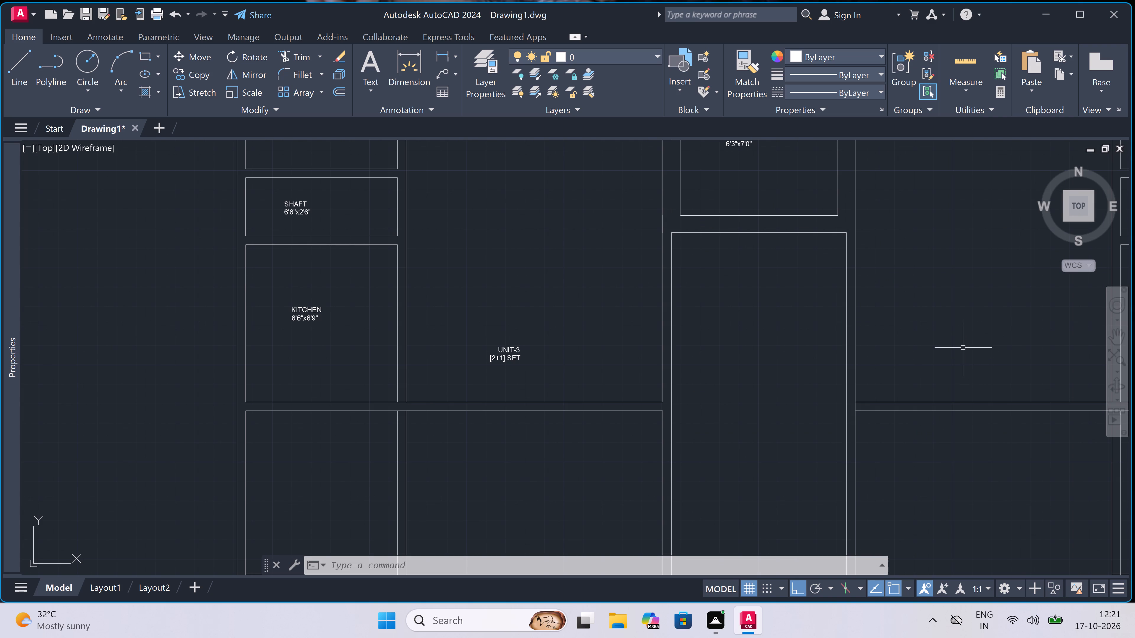
text(mt)
key(space)
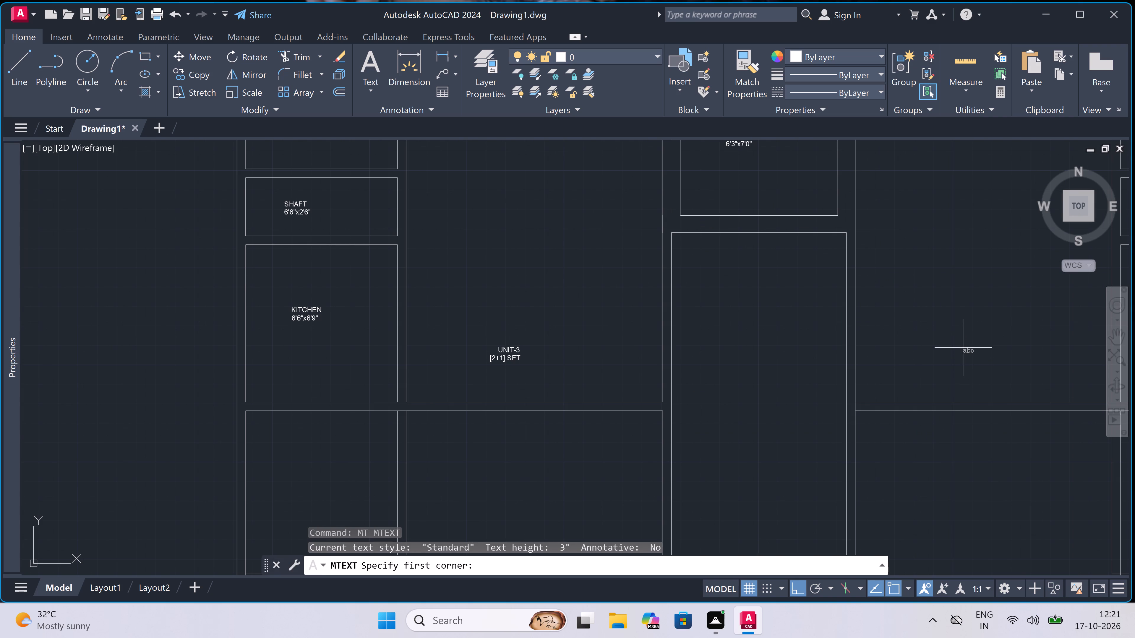
scroll(963, 348, up, 2)
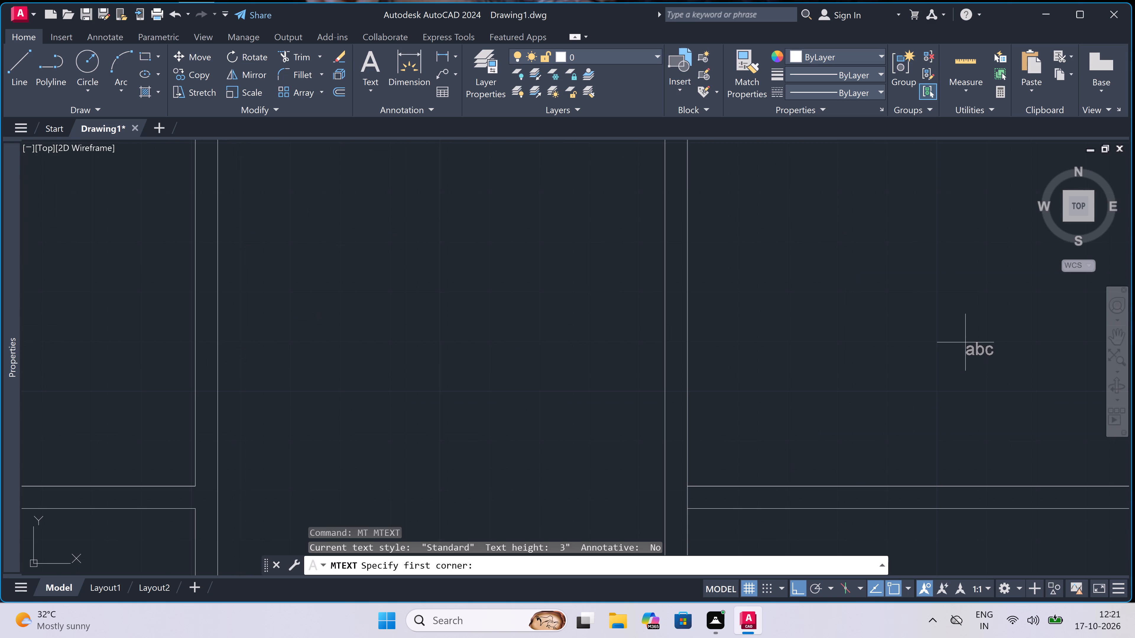
scroll(992, 323, down, 1)
scroll(959, 357, down, 3)
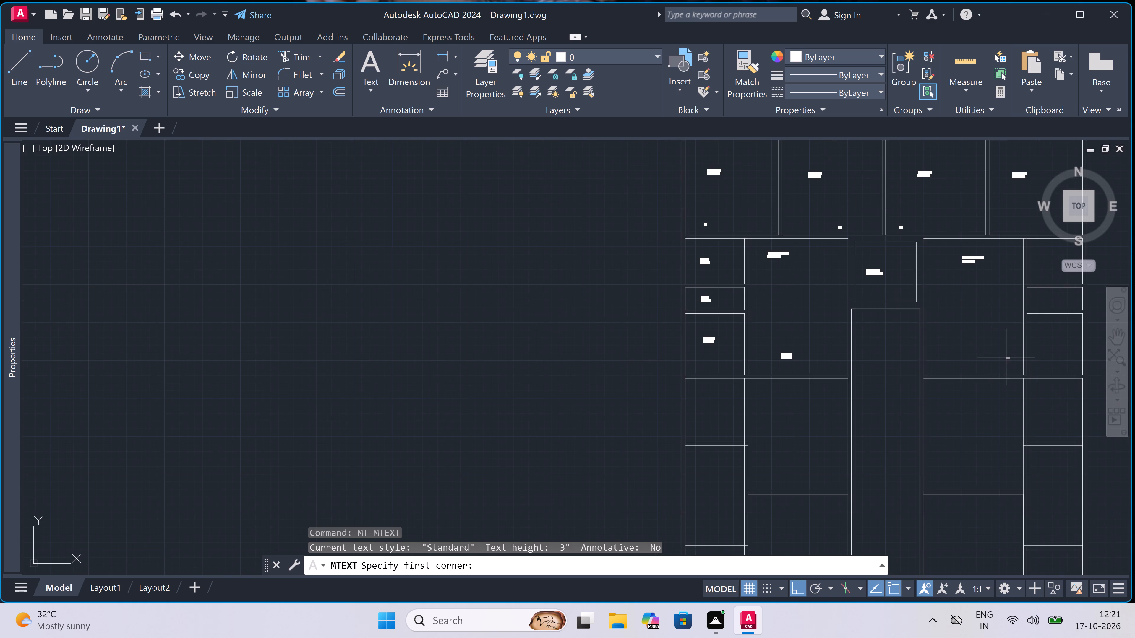
scroll(1003, 356, up, 3)
scroll(975, 367, down, 2)
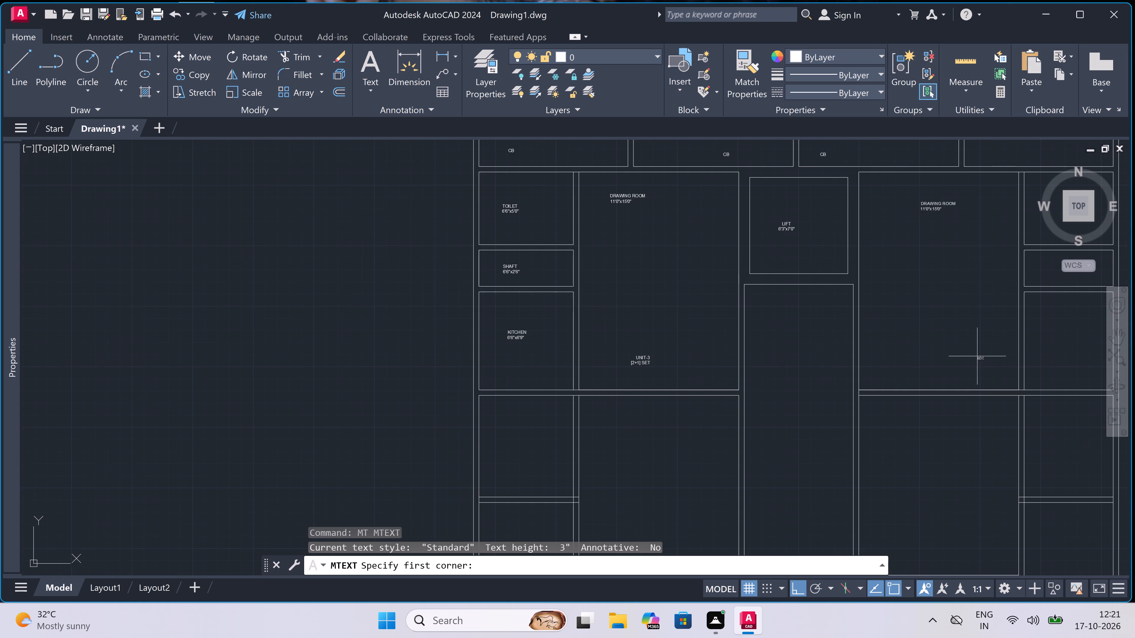
scroll(928, 343, up, 1)
scroll(939, 348, down, 1)
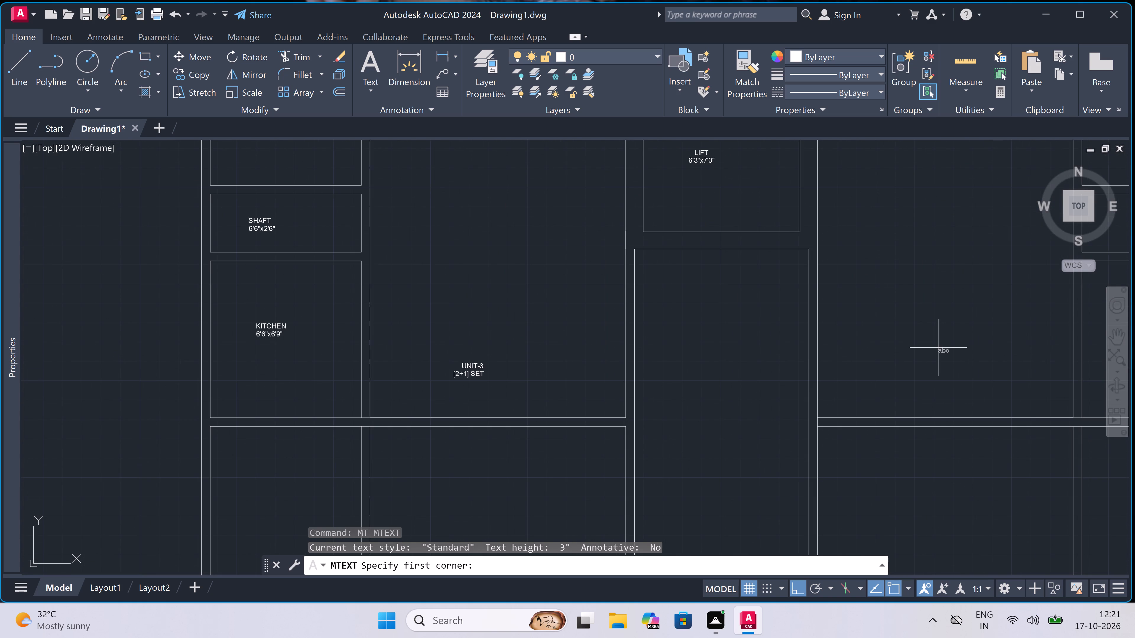
scroll(996, 350, down, 1)
scroll(1011, 340, up, 3)
scroll(974, 348, down, 2)
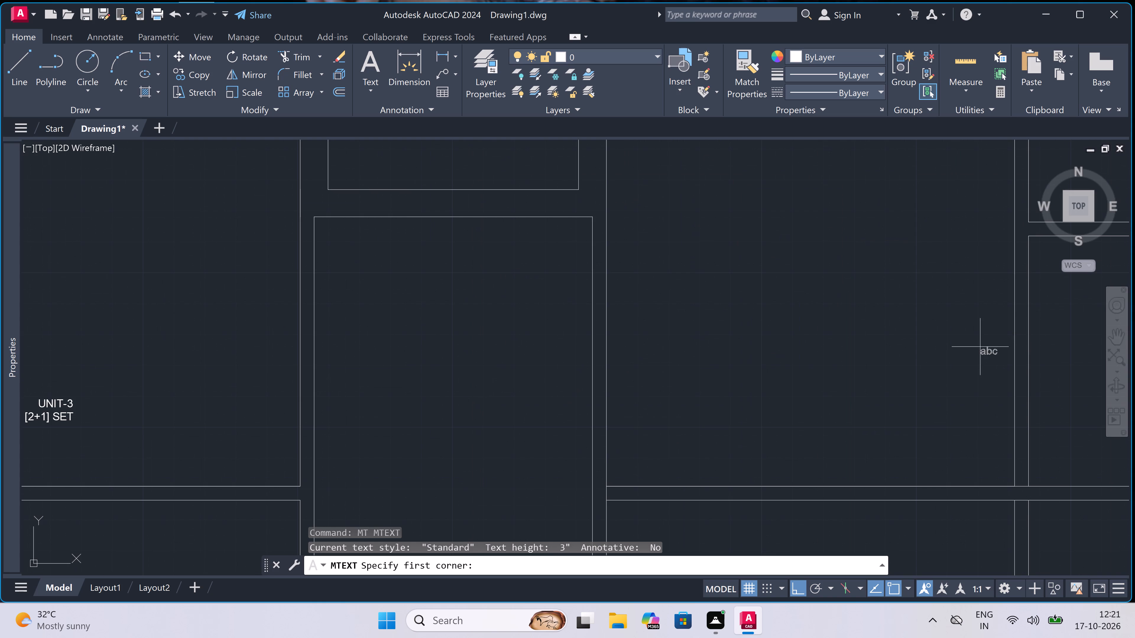
scroll(875, 359, up, 1)
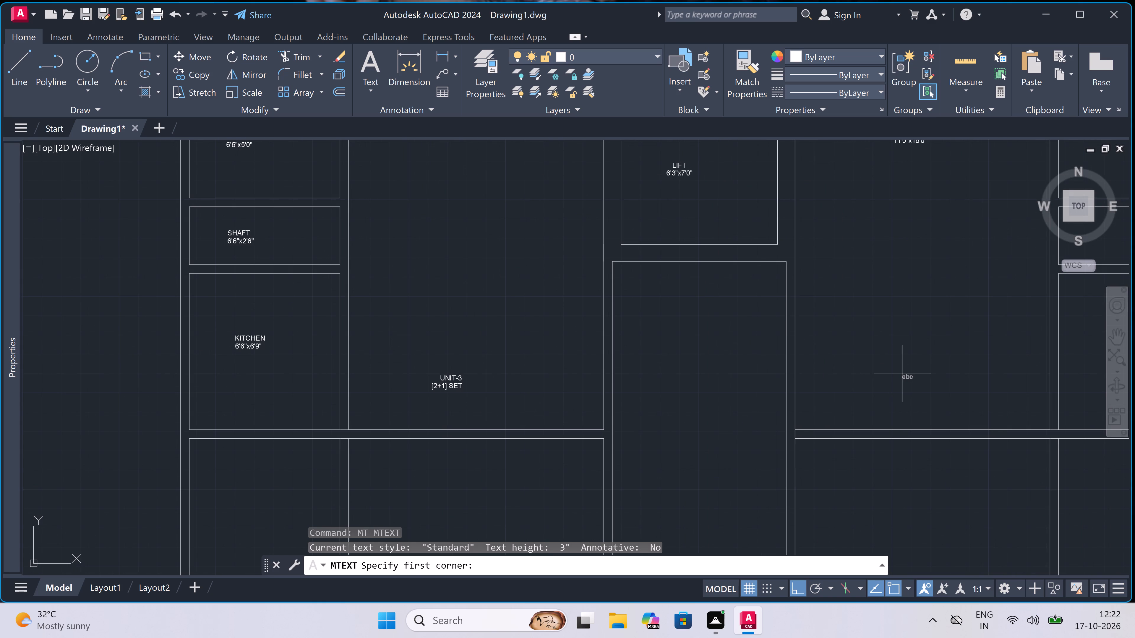
click(902, 374)
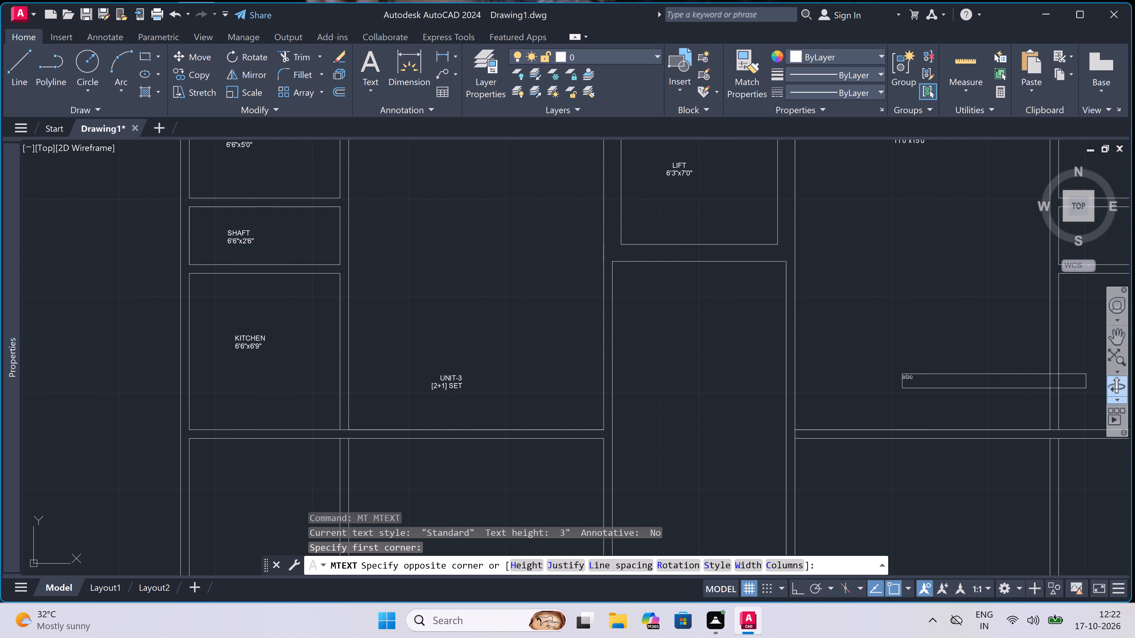
click(1091, 387)
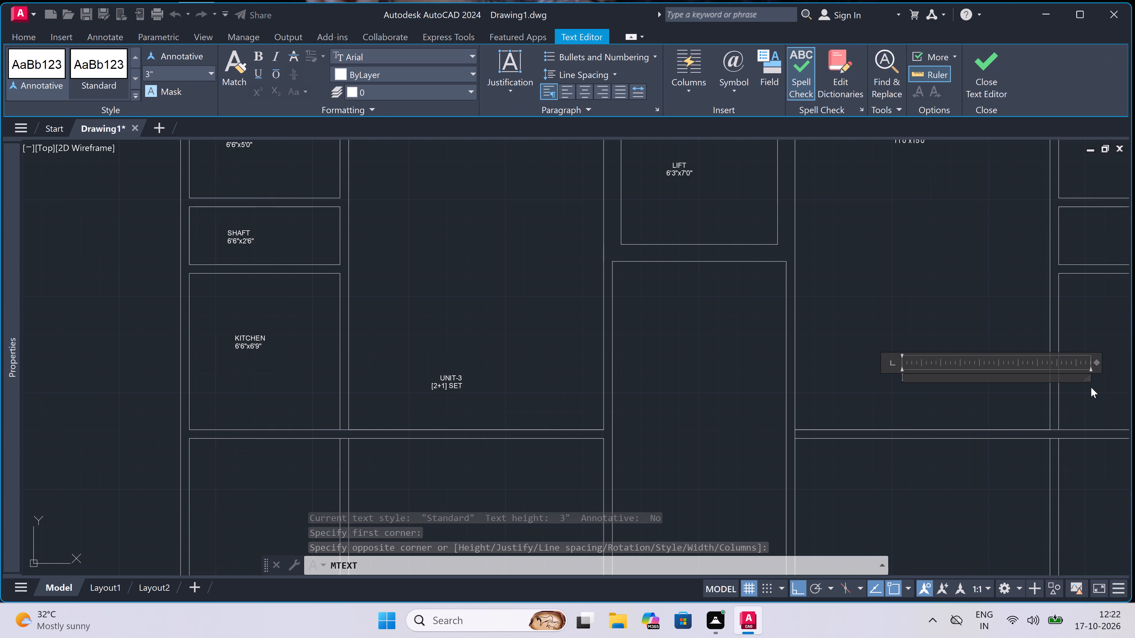
text(UNIT)
key(minus)
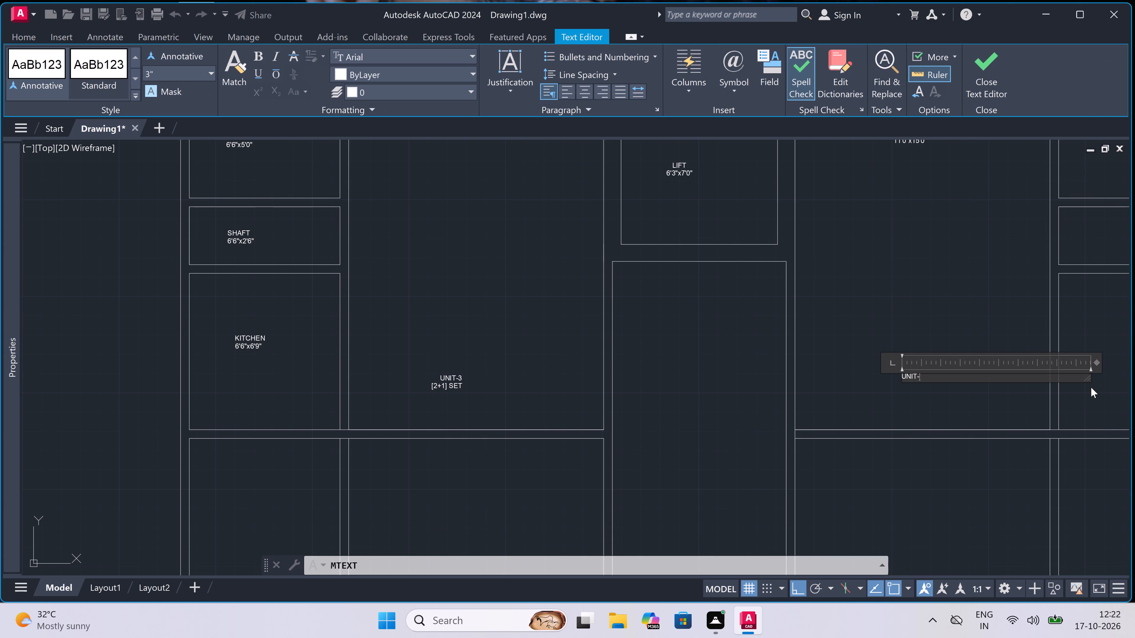
key(4)
scroll(970, 403, down, 3)
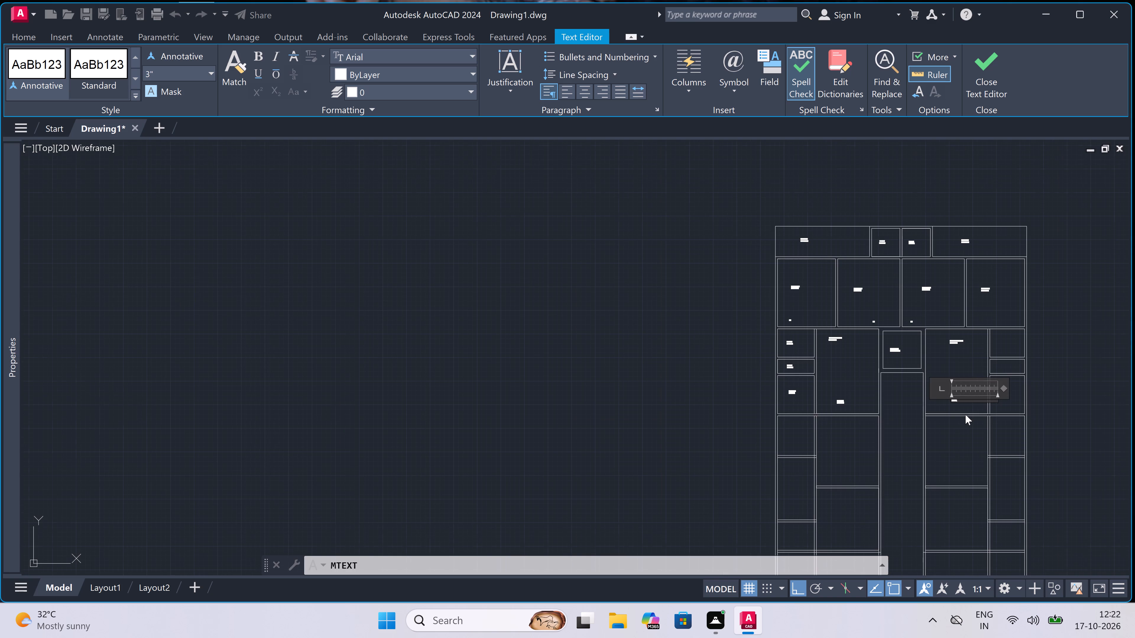
scroll(965, 414, down, 1)
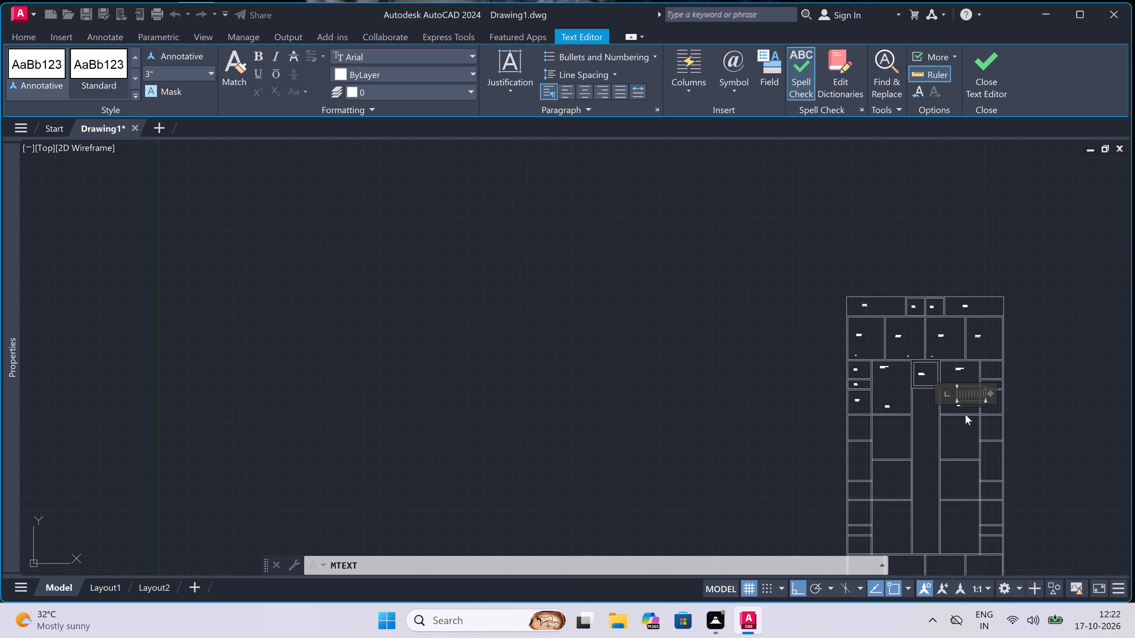
scroll(965, 414, down, 1)
scroll(965, 414, up, 3)
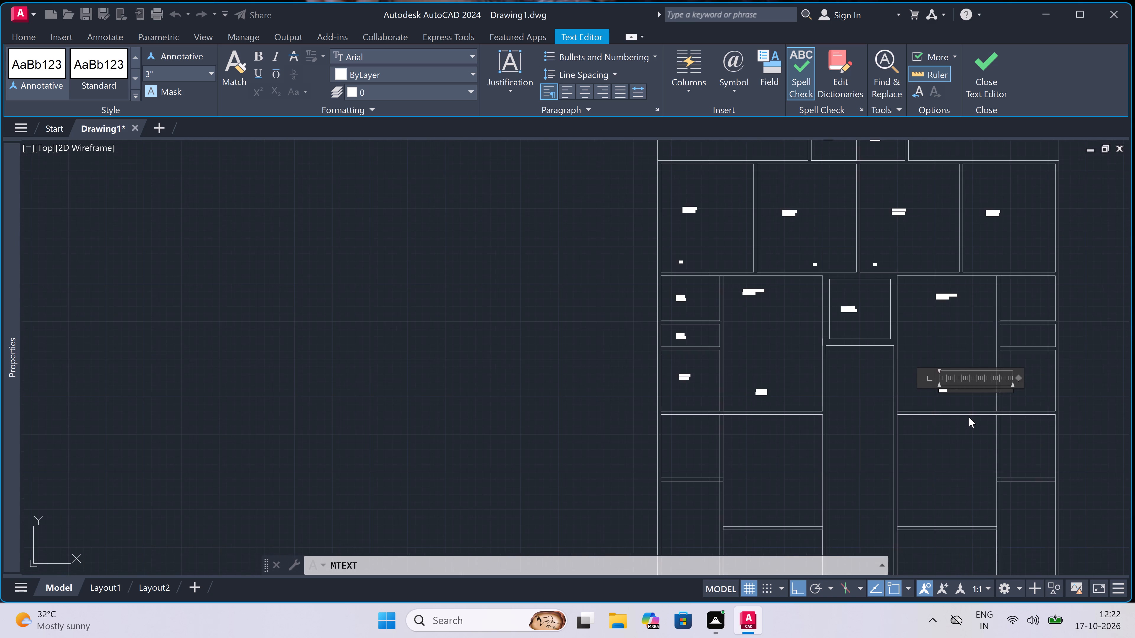
scroll(969, 417, up, 2)
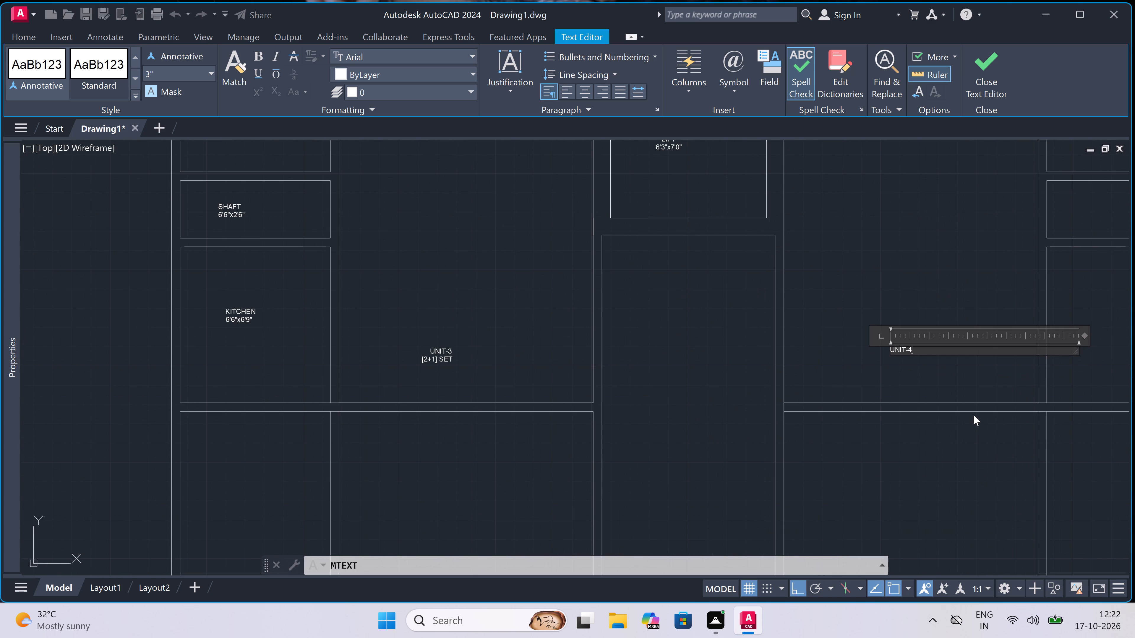
scroll(977, 388, up, 1)
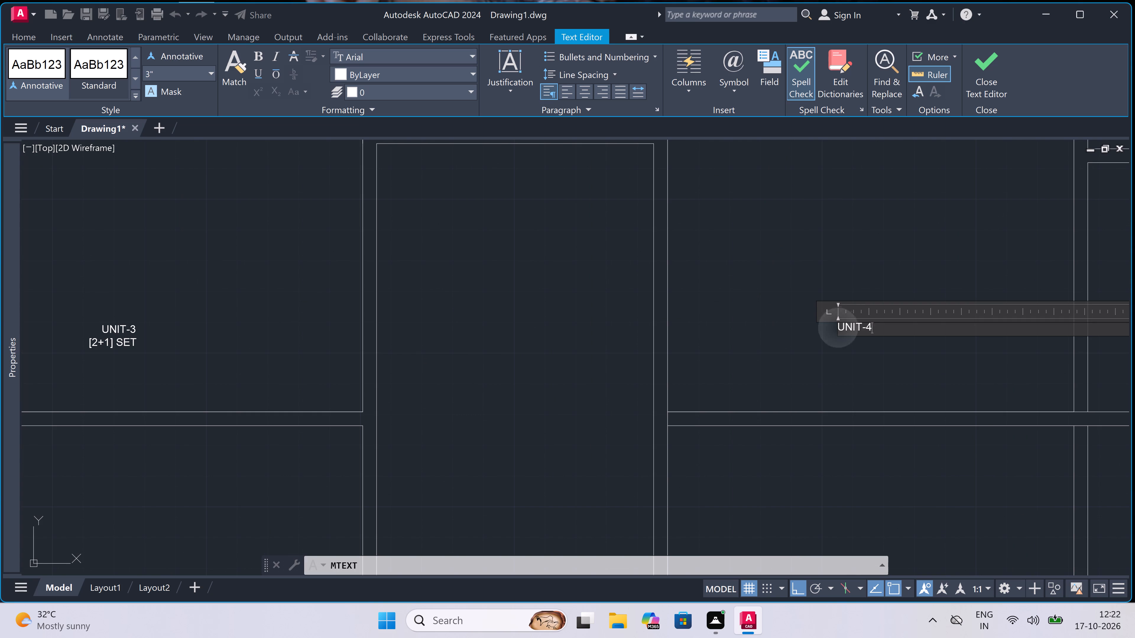
key(space)
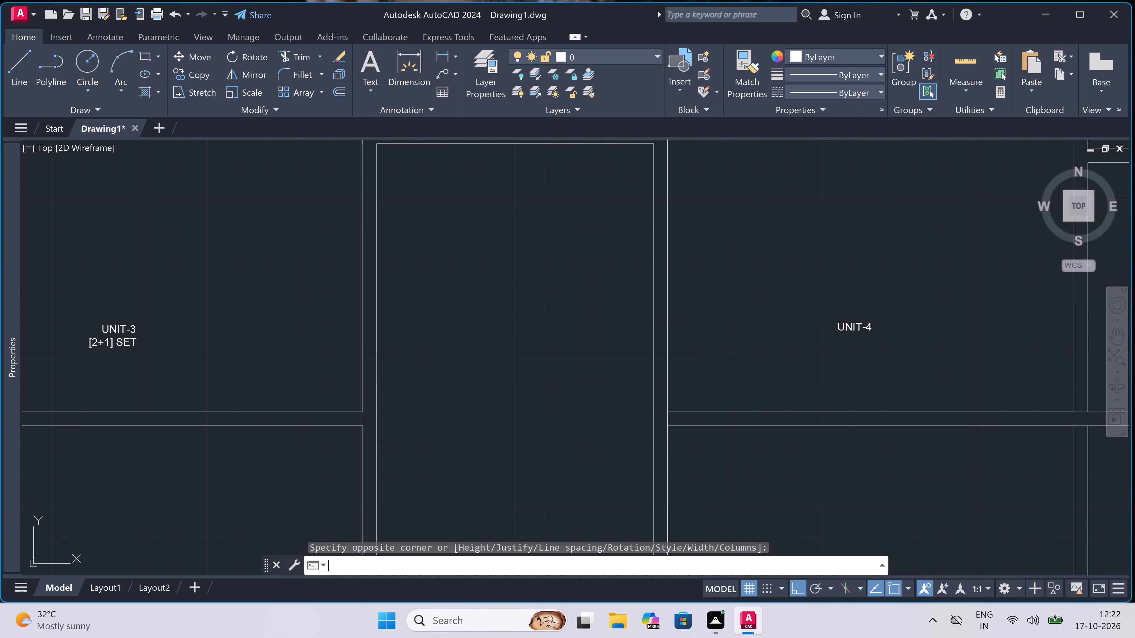
key(space)
key(space)
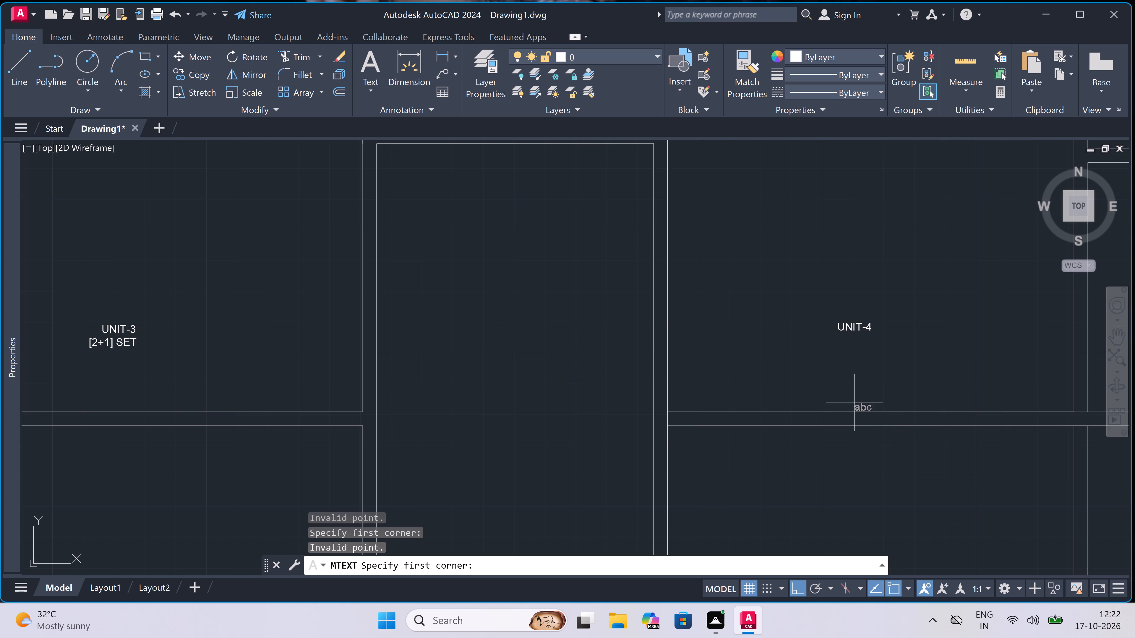
Delete the UNIT-4 label from the southern part of the drawing room east of the lift.
click(847, 336)
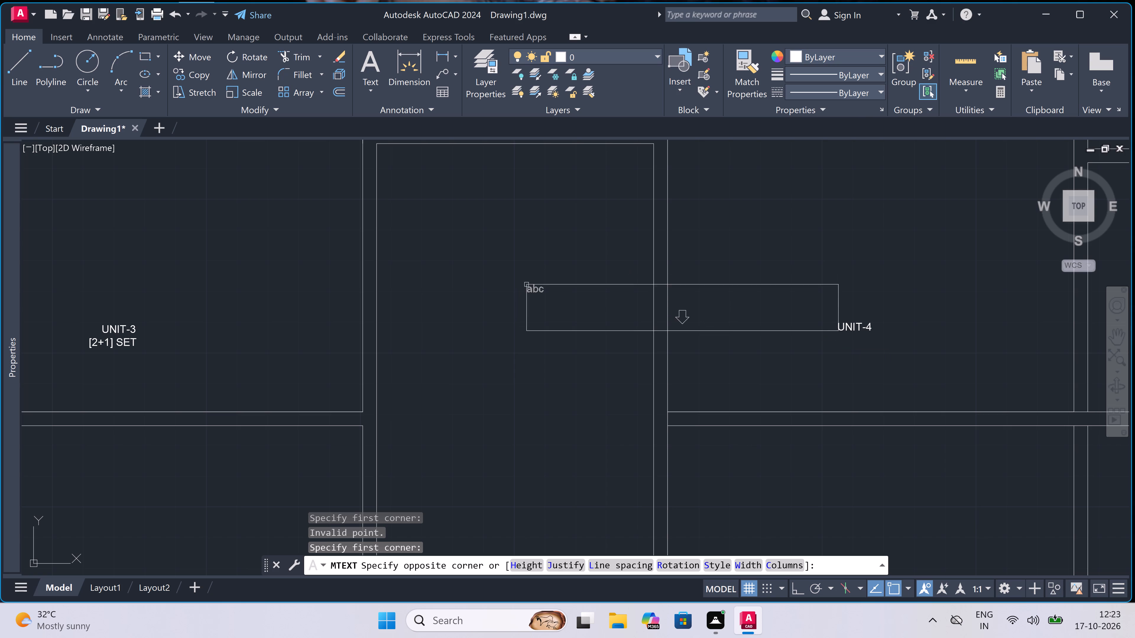
key(Escape)
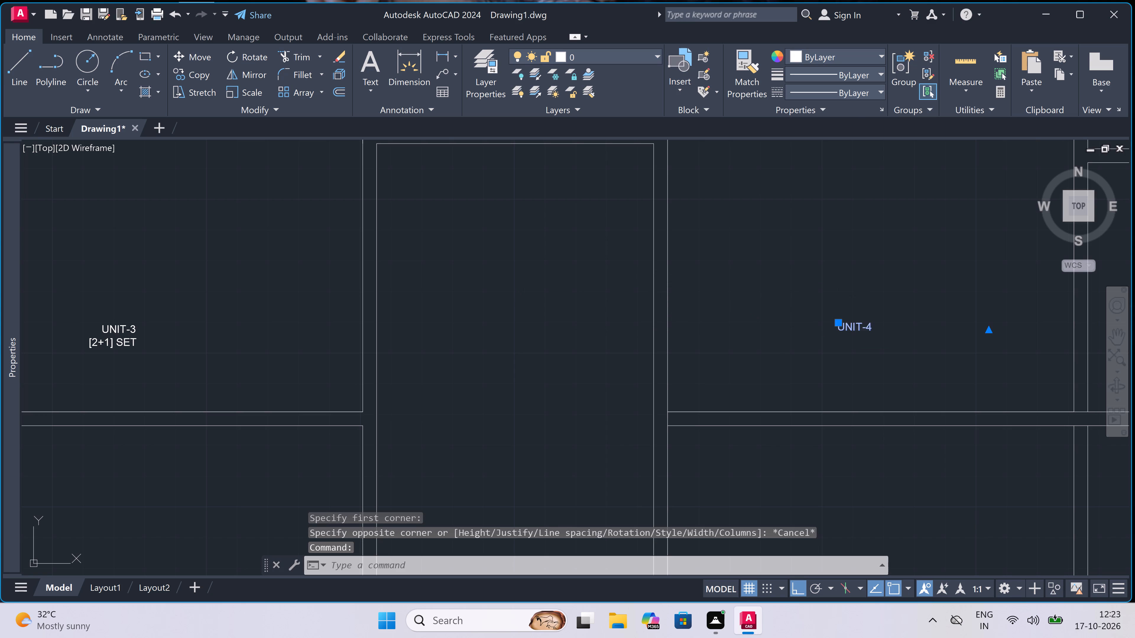
key(Delete)
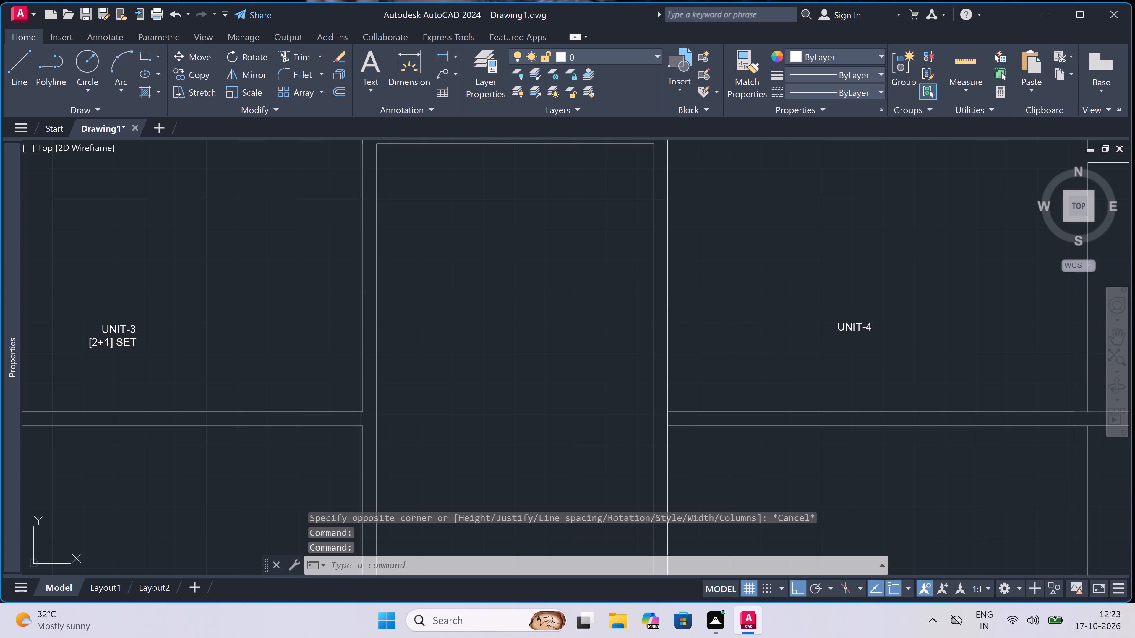
key(Delete)
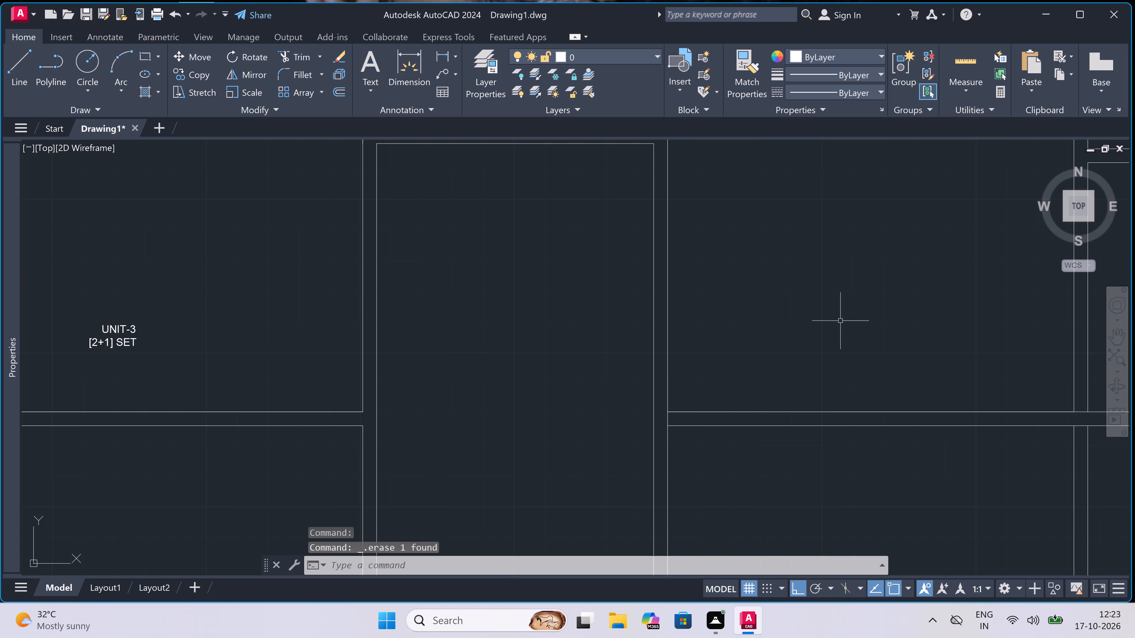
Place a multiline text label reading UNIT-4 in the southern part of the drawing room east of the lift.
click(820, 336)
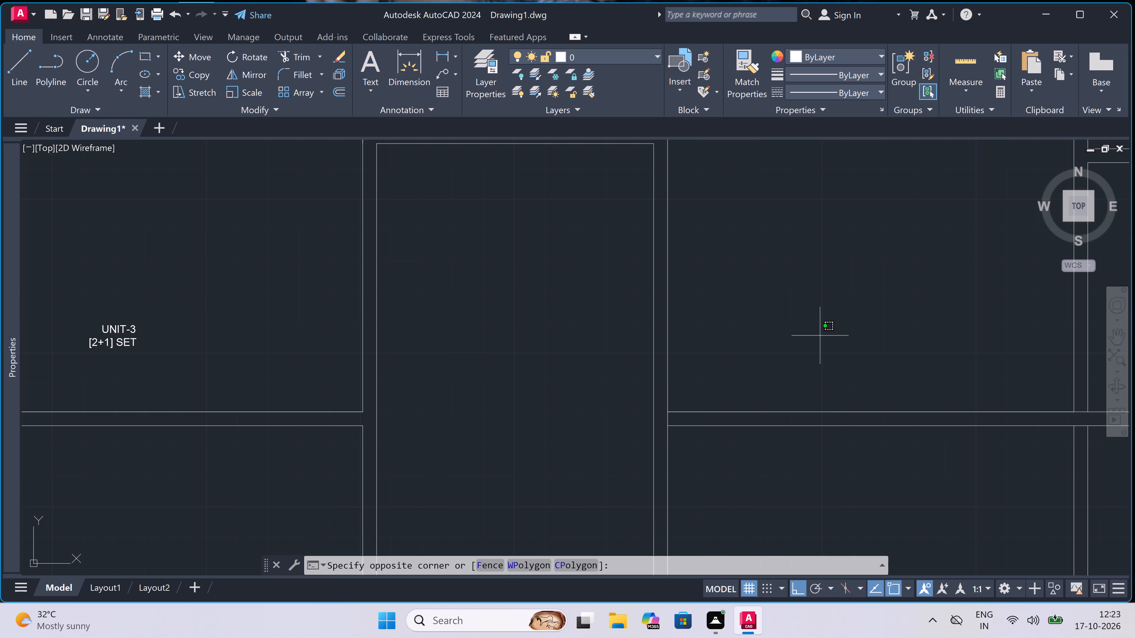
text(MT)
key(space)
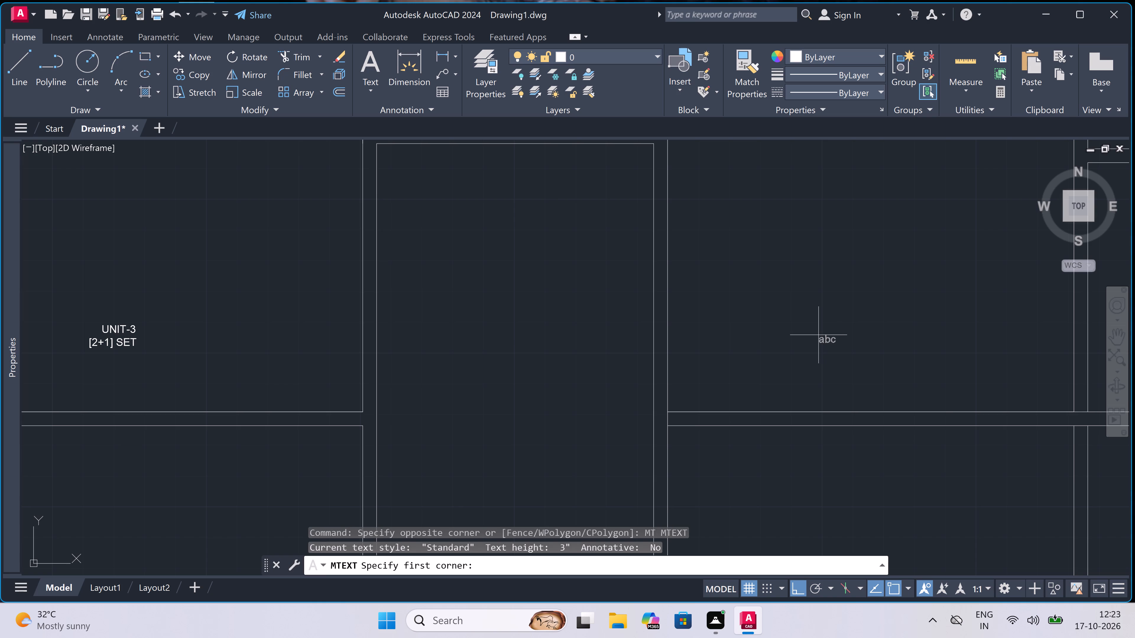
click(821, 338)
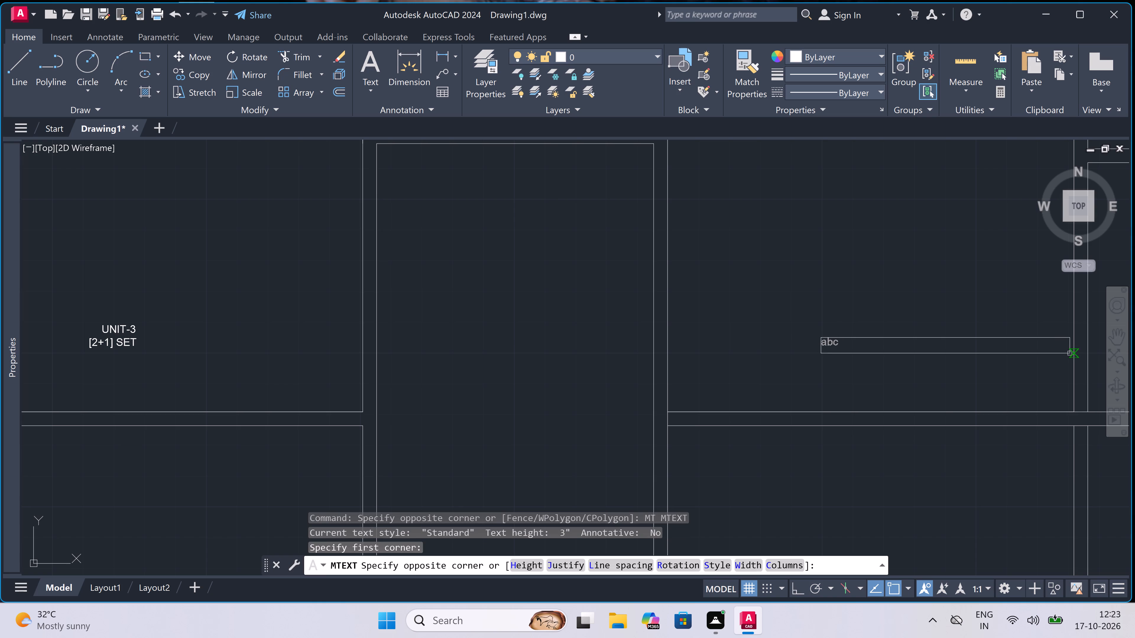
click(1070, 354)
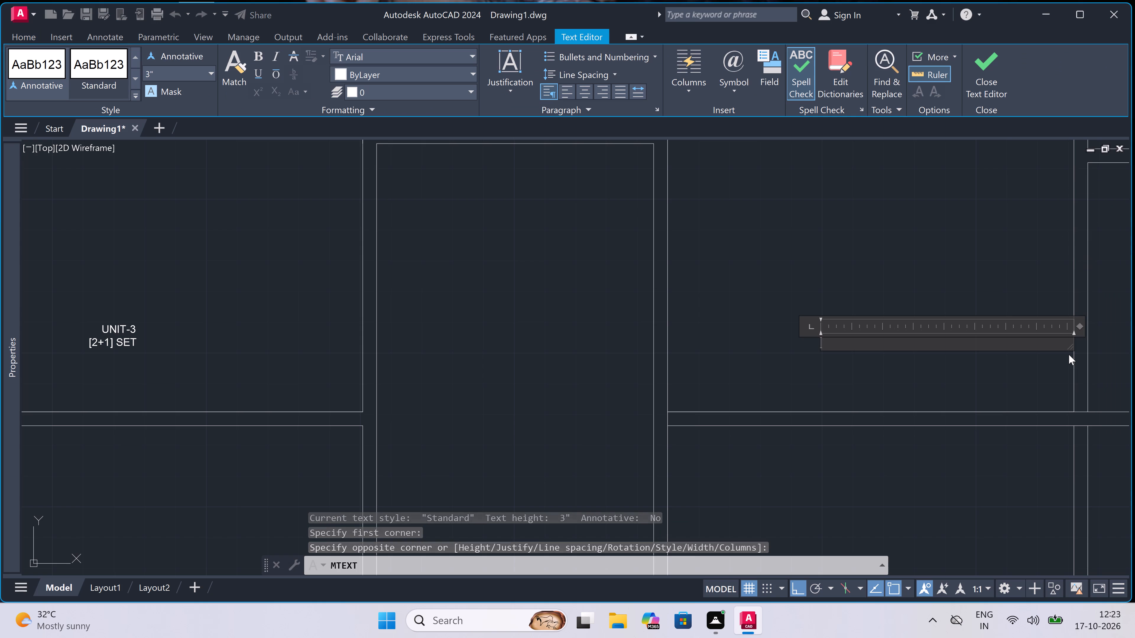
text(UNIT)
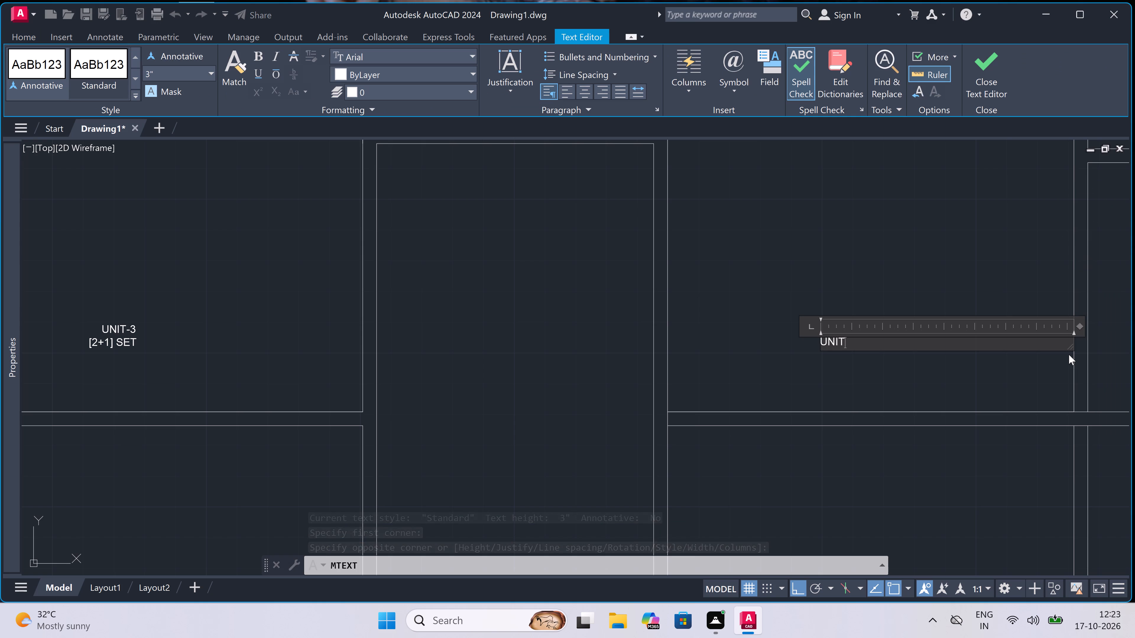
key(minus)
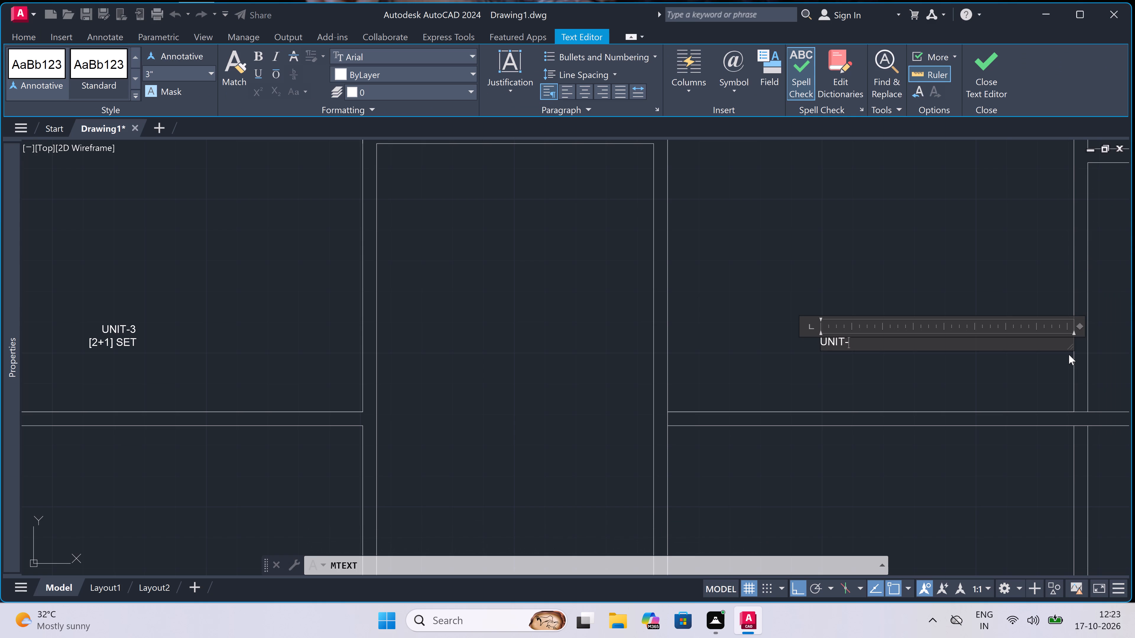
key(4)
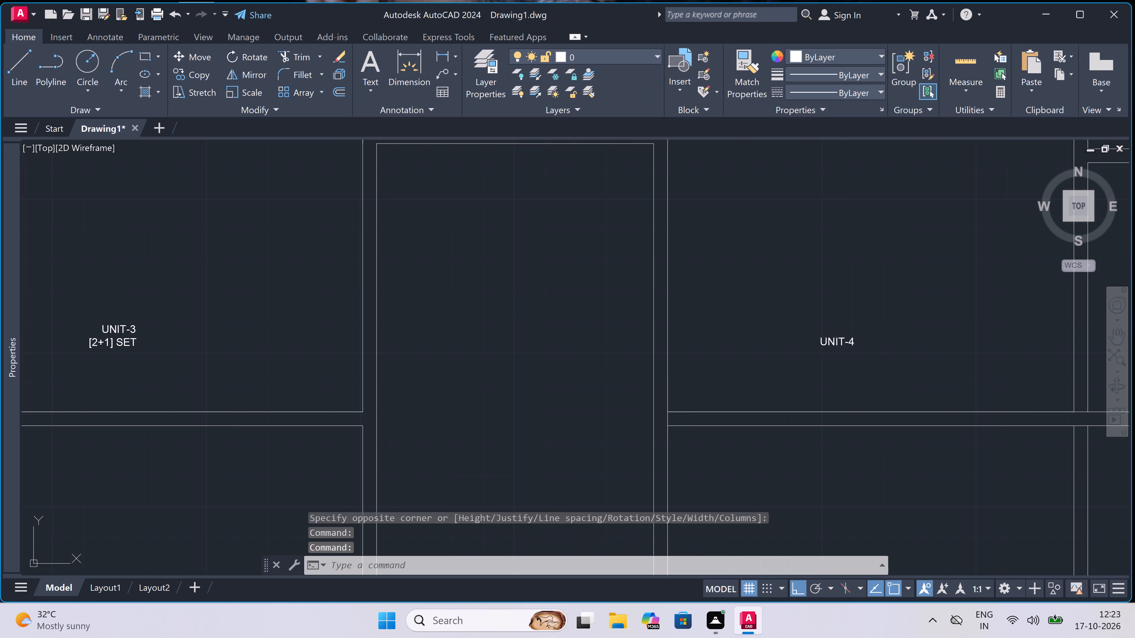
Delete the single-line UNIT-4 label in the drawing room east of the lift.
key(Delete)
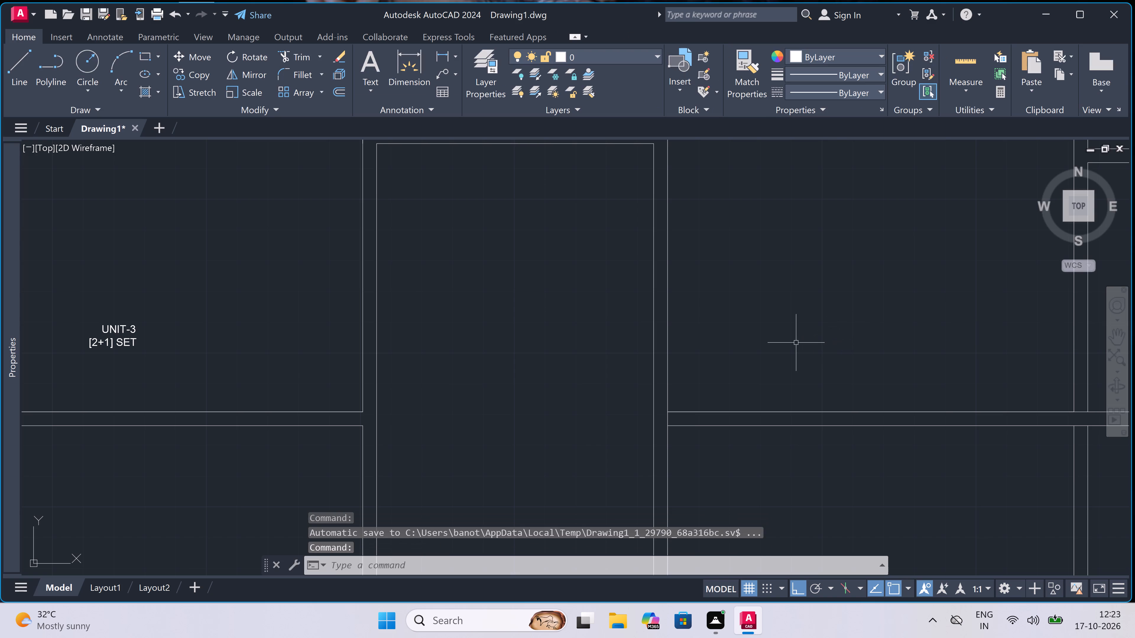
Place a two-line multiline text label reading UNIT-4, [2+1] SET in the southern part of the drawing room east of the lift.
click(843, 344)
text(MT)
key(space)
drag(841, 345, 841, 352)
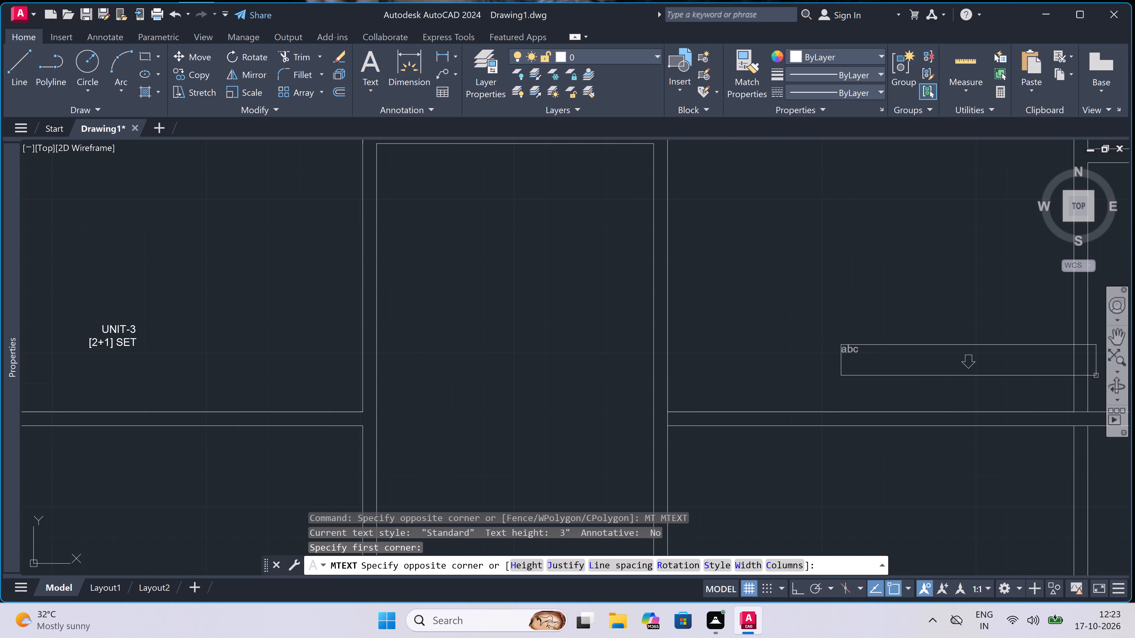
click(1087, 363)
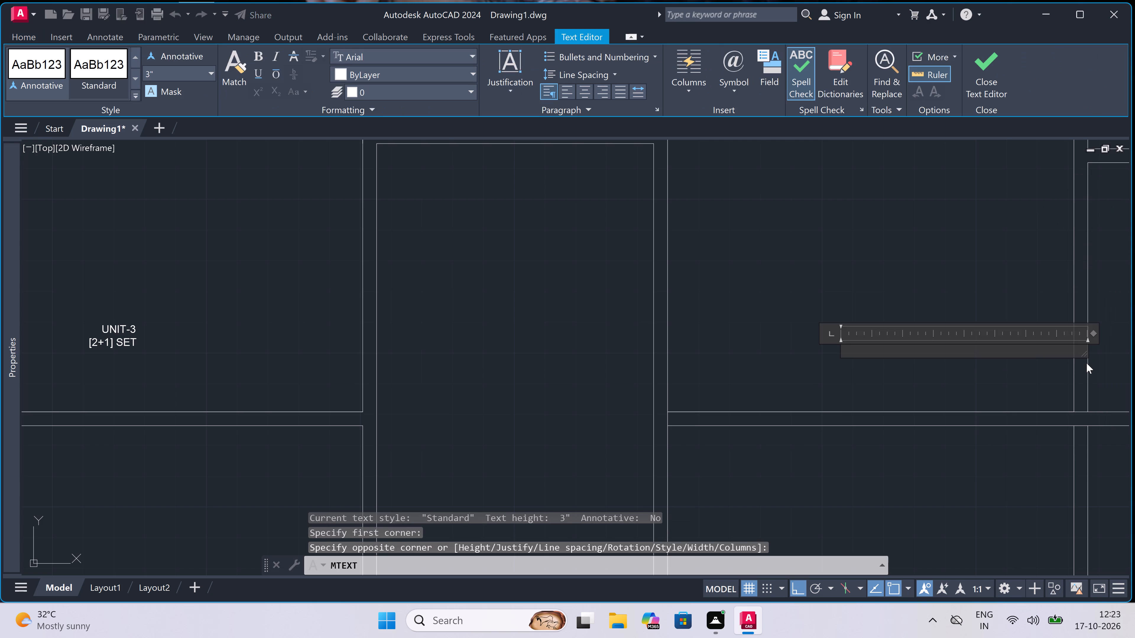
text(UNIT)
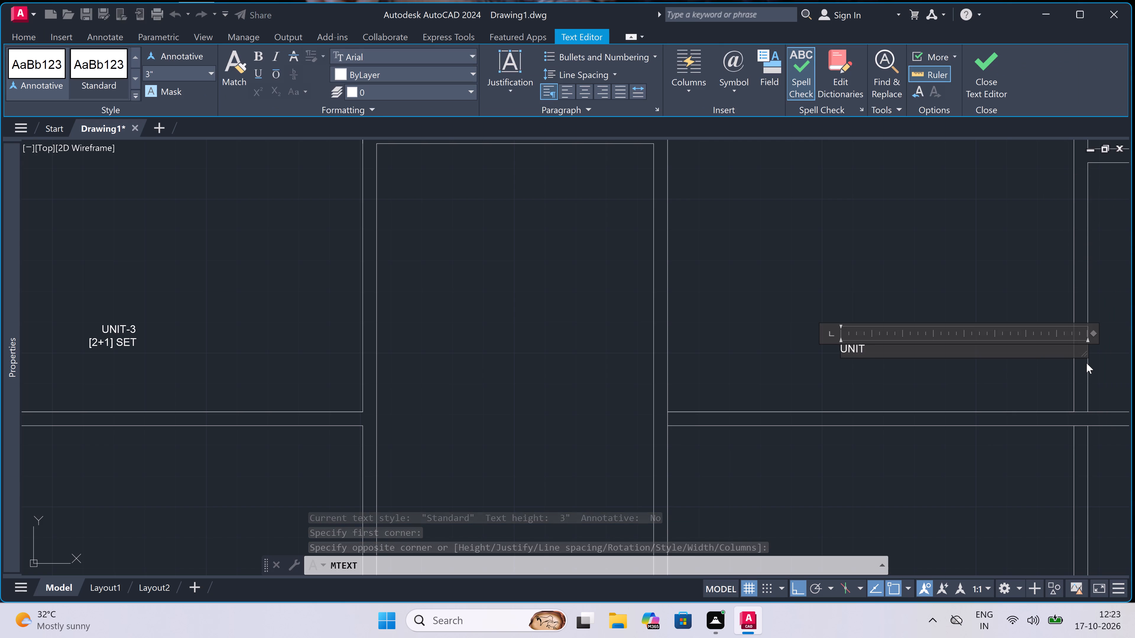
key(minus)
key(4)
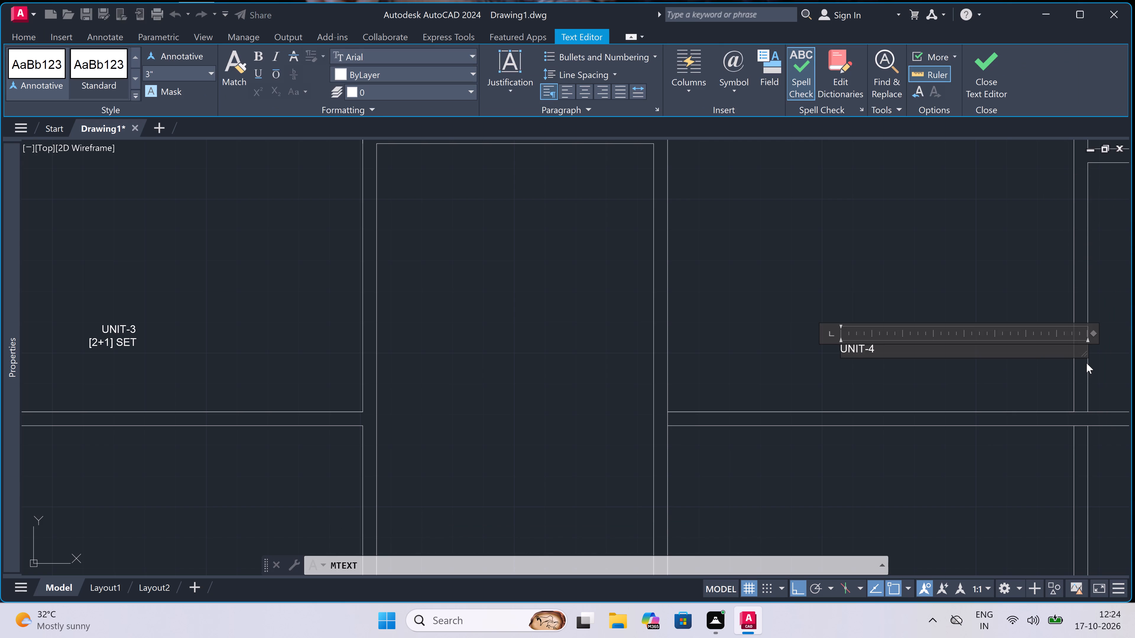
key(Return)
key(bracketleft)
key(2)
key(1)
key(bracketright)
key(space)
text(set)
key(BackSpace)
key(BackSpace)
key(BackSpace)
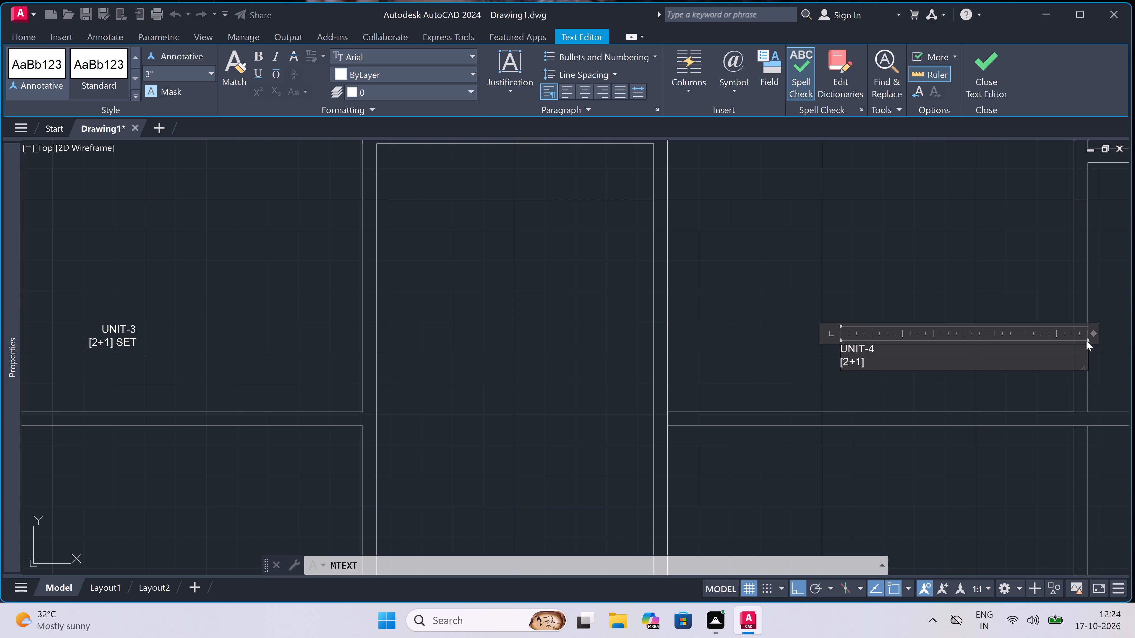
key(space)
key(BackSpace)
text(set)
key(BackSpace)
key(BackSpace)
key(BackSpace)
text(SET)
click(1045, 388)
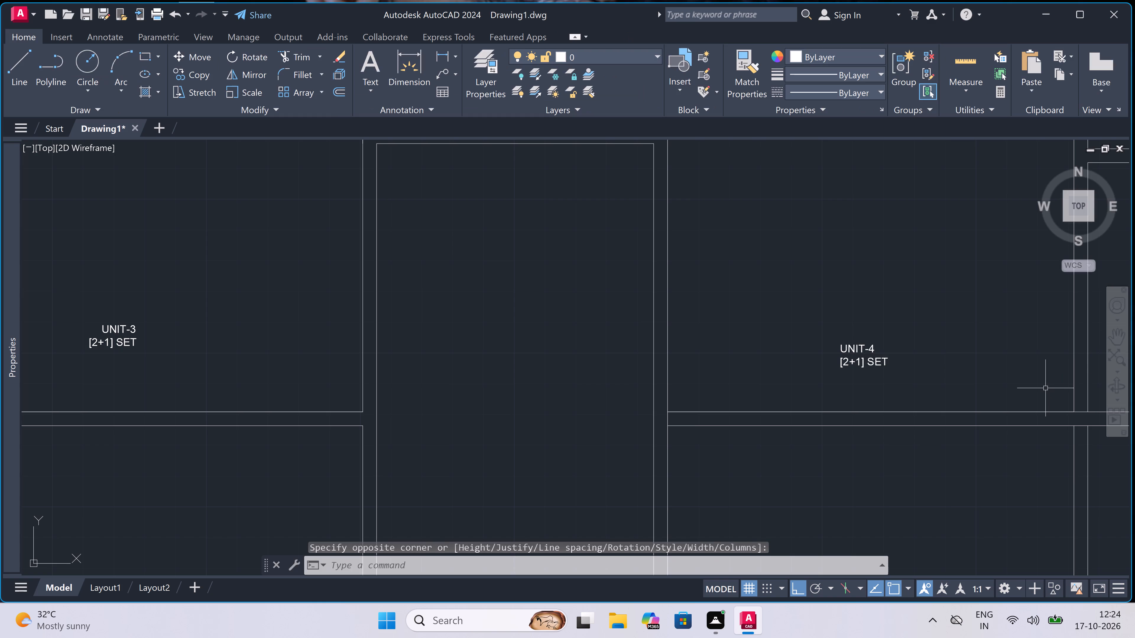
Examine the unlabelled rooms along the east side of the UNIT-4 drawing room for the next one to label.
scroll(1045, 388, down, 2)
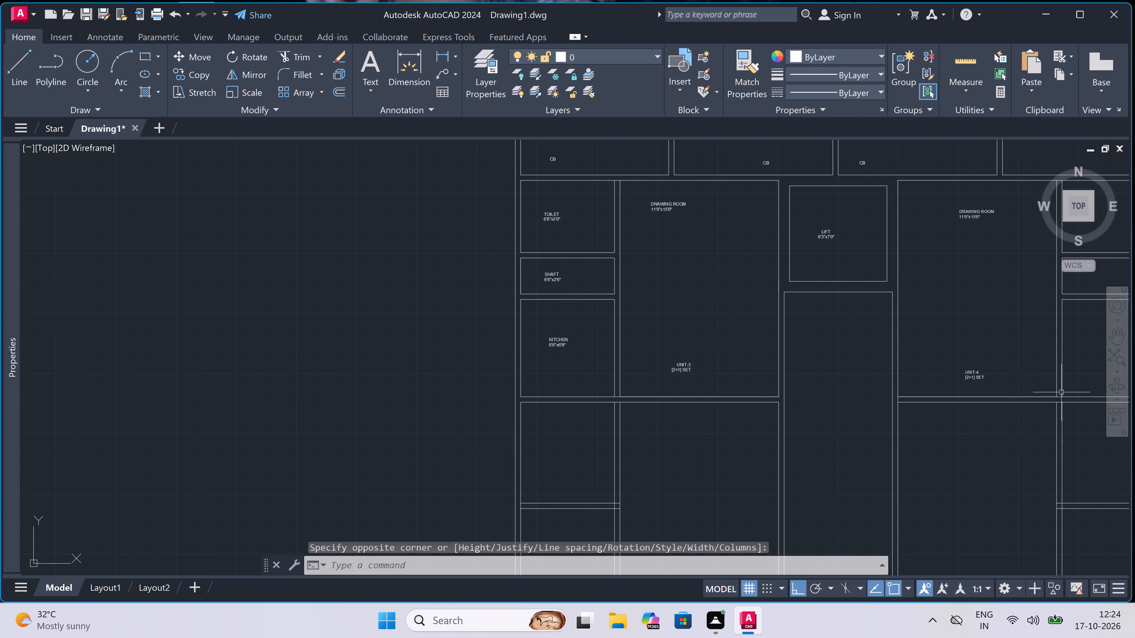
scroll(1016, 397, down, 2)
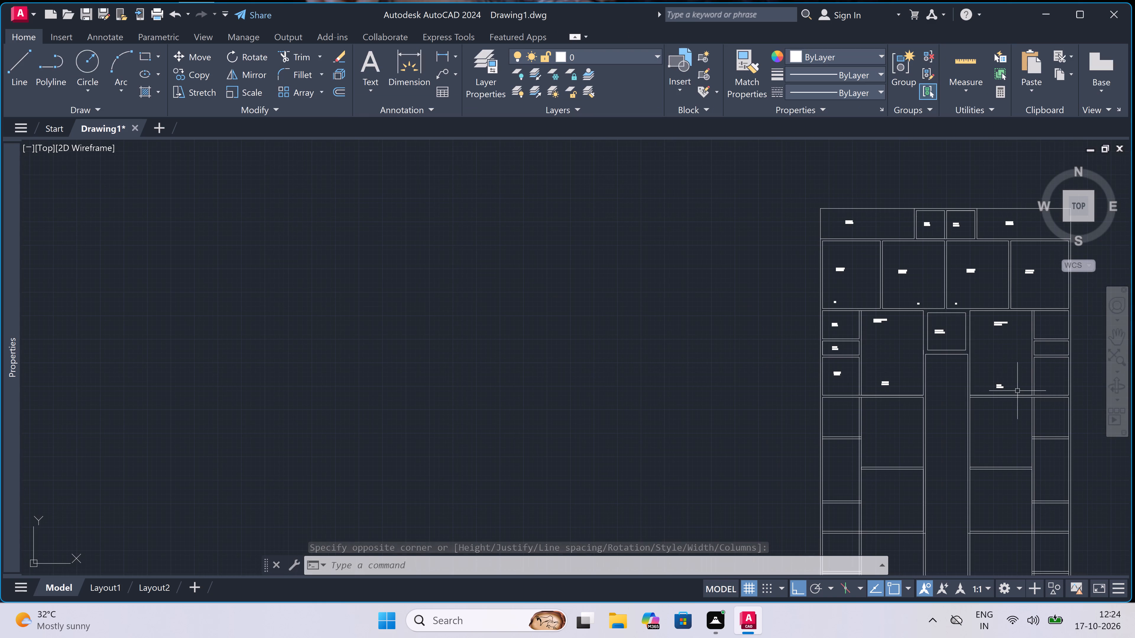
scroll(1069, 336, up, 1)
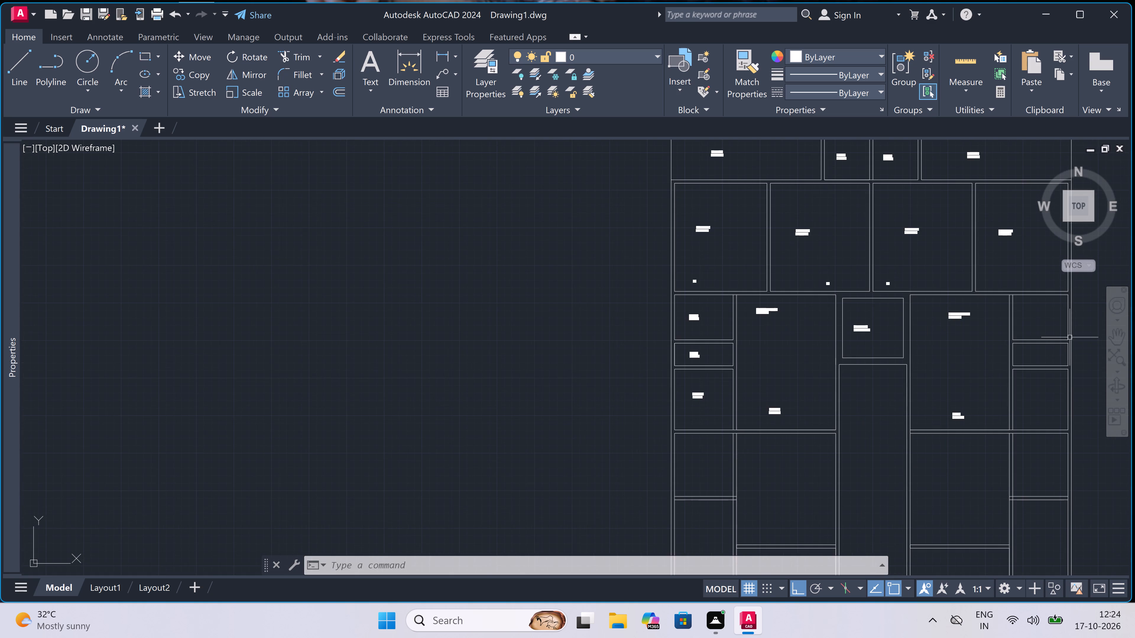
scroll(1070, 337, up, 2)
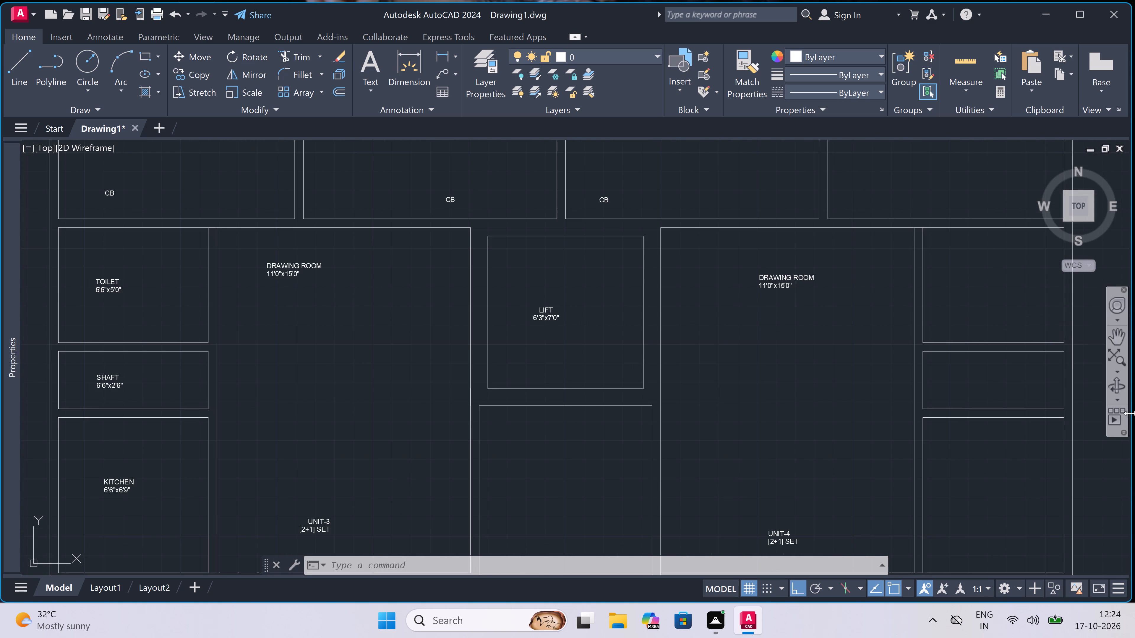
scroll(1019, 459, down, 2)
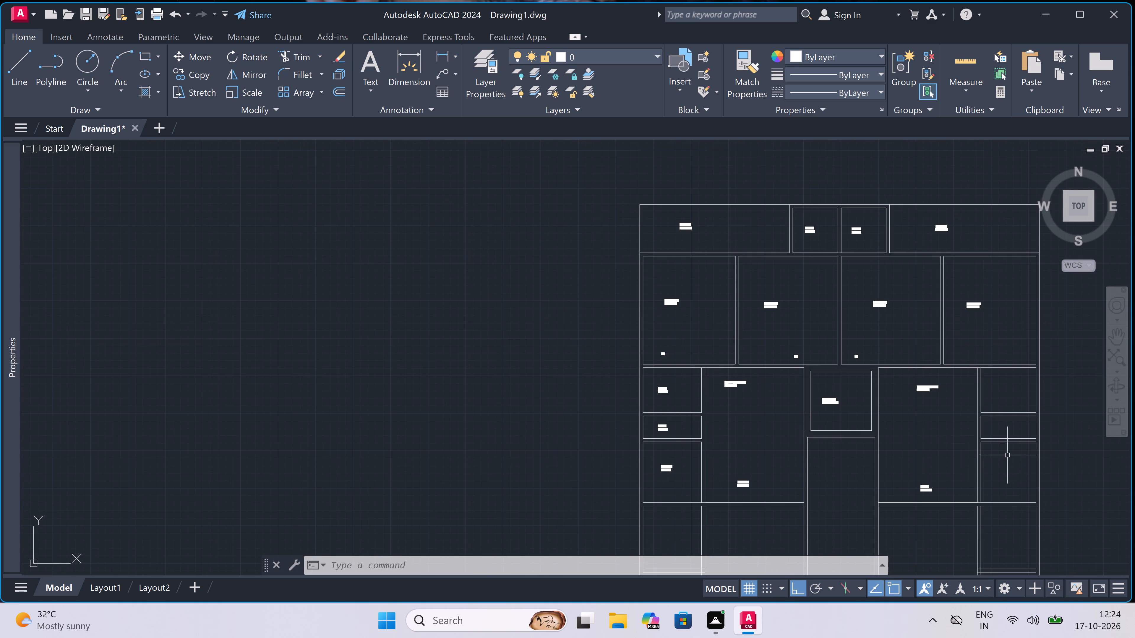
scroll(1016, 450, down, 1)
scroll(1053, 435, up, 2)
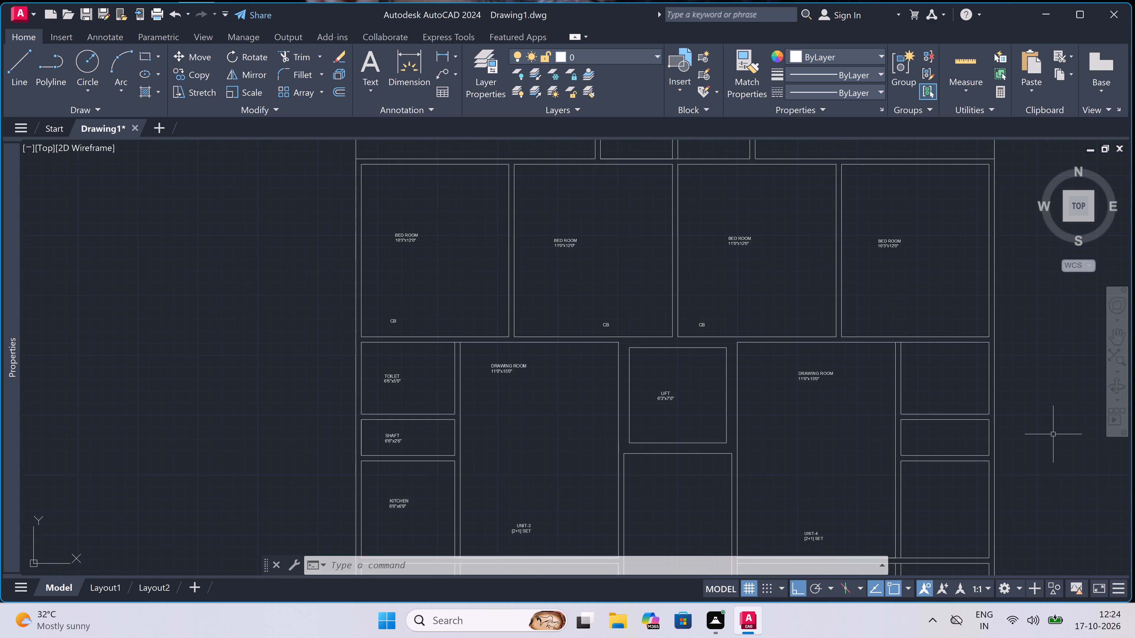
scroll(1053, 434, up, 1)
scroll(1047, 426, down, 1)
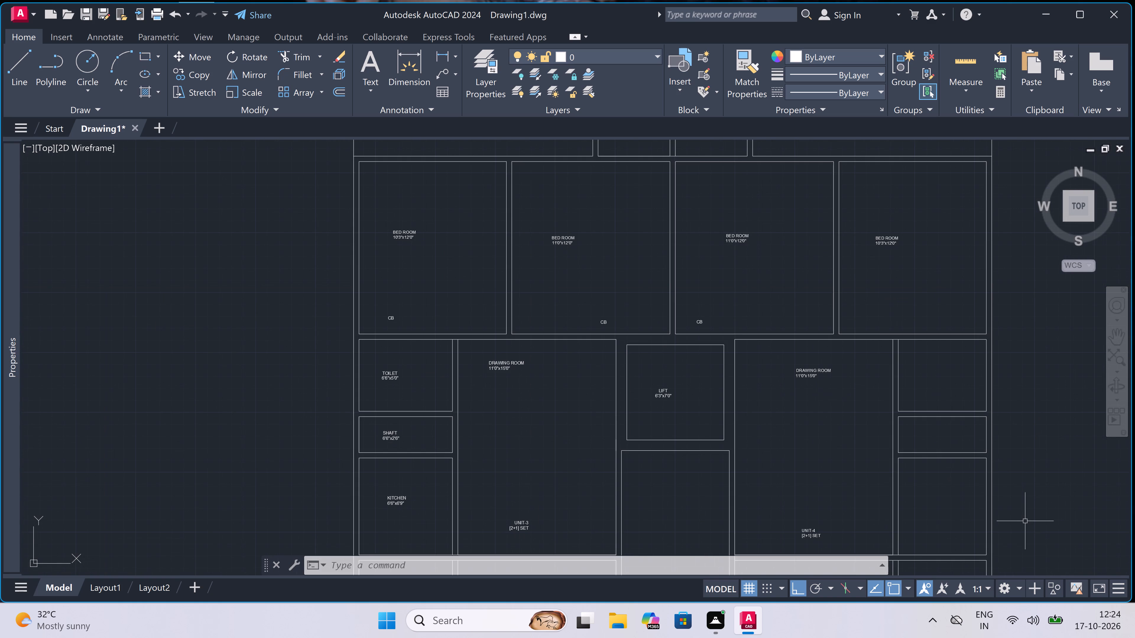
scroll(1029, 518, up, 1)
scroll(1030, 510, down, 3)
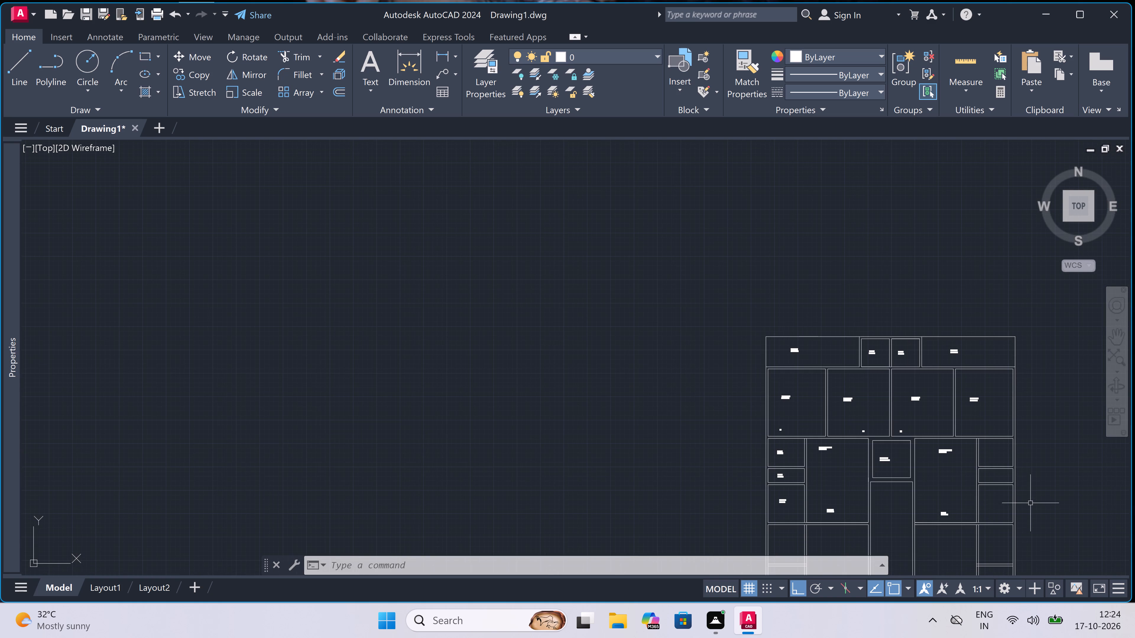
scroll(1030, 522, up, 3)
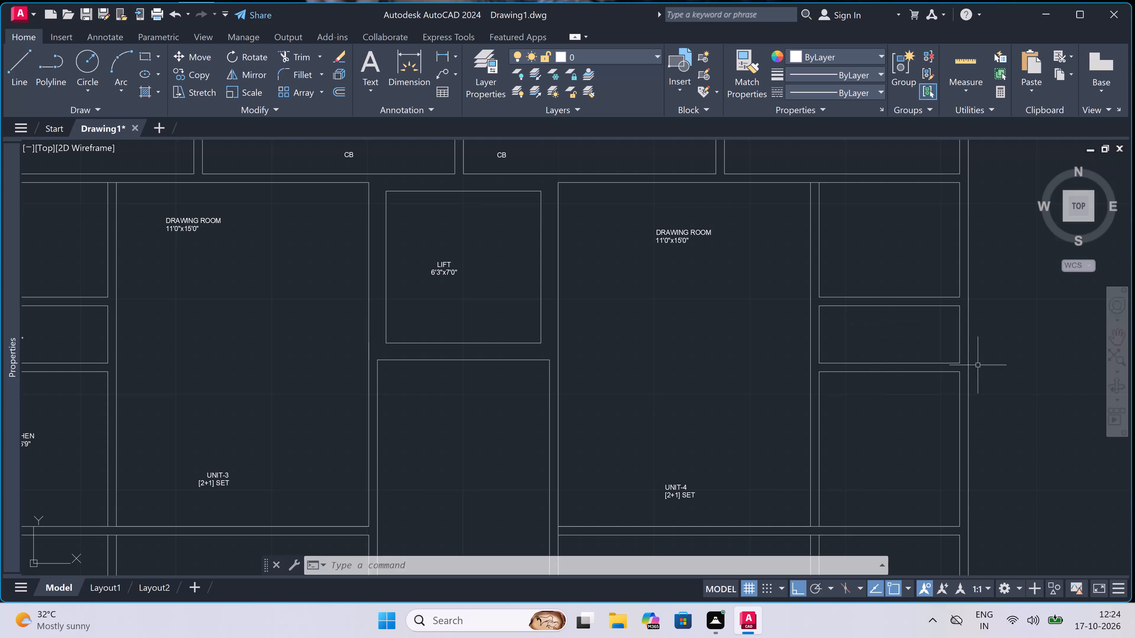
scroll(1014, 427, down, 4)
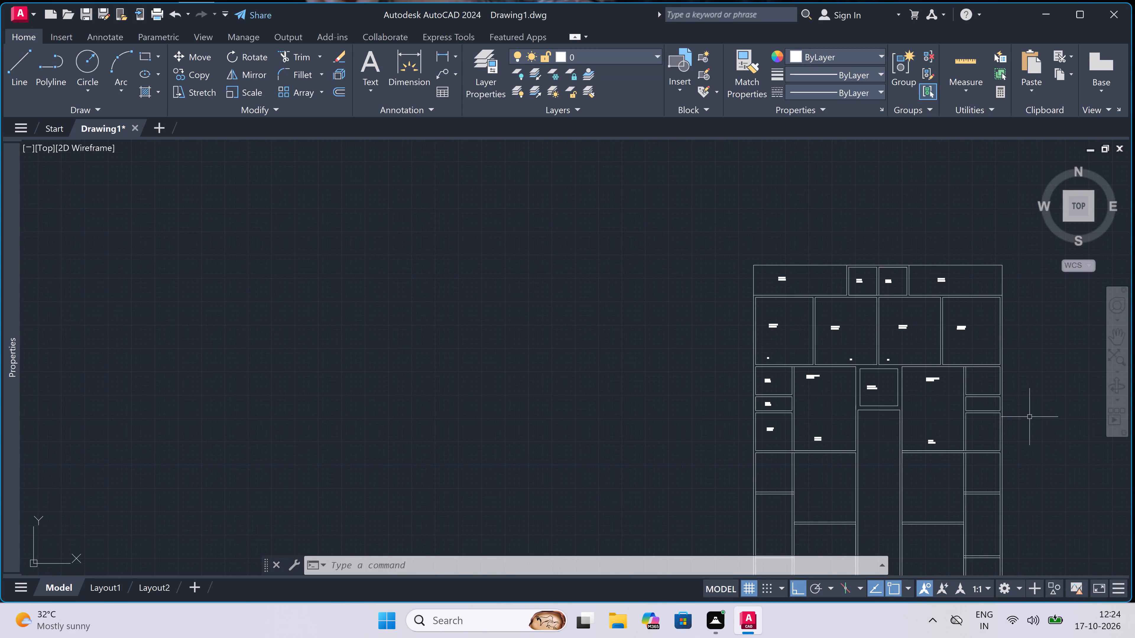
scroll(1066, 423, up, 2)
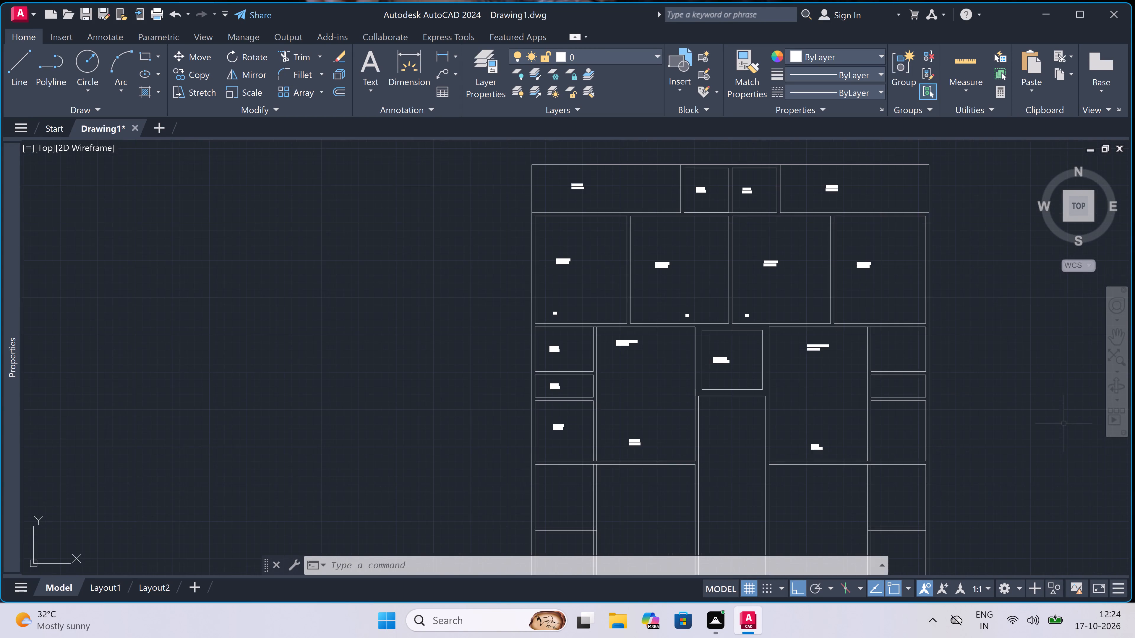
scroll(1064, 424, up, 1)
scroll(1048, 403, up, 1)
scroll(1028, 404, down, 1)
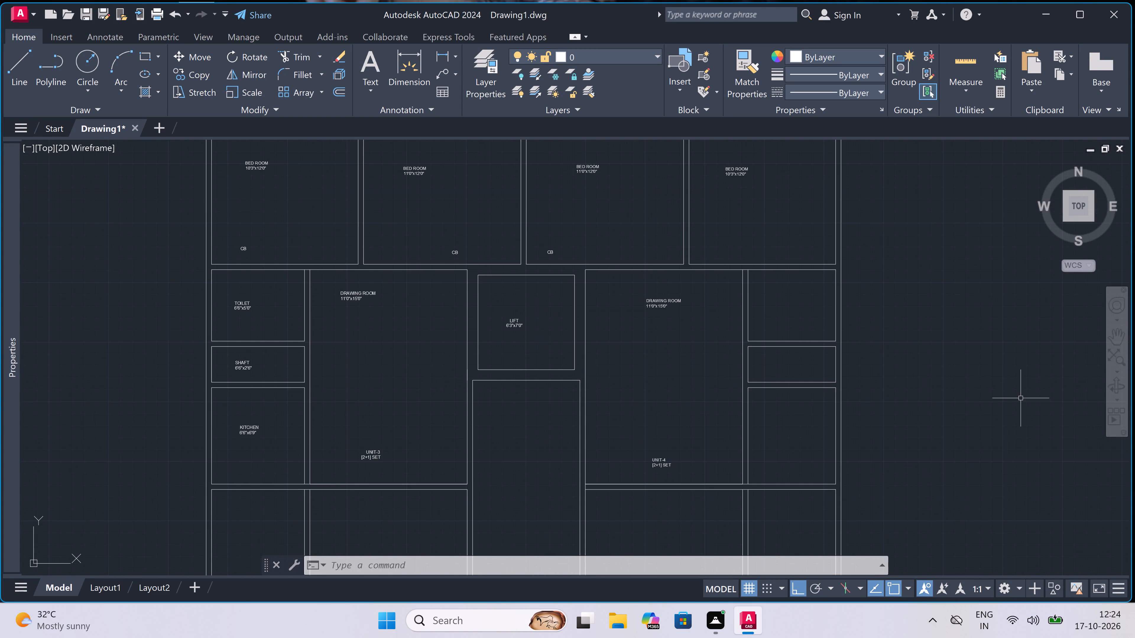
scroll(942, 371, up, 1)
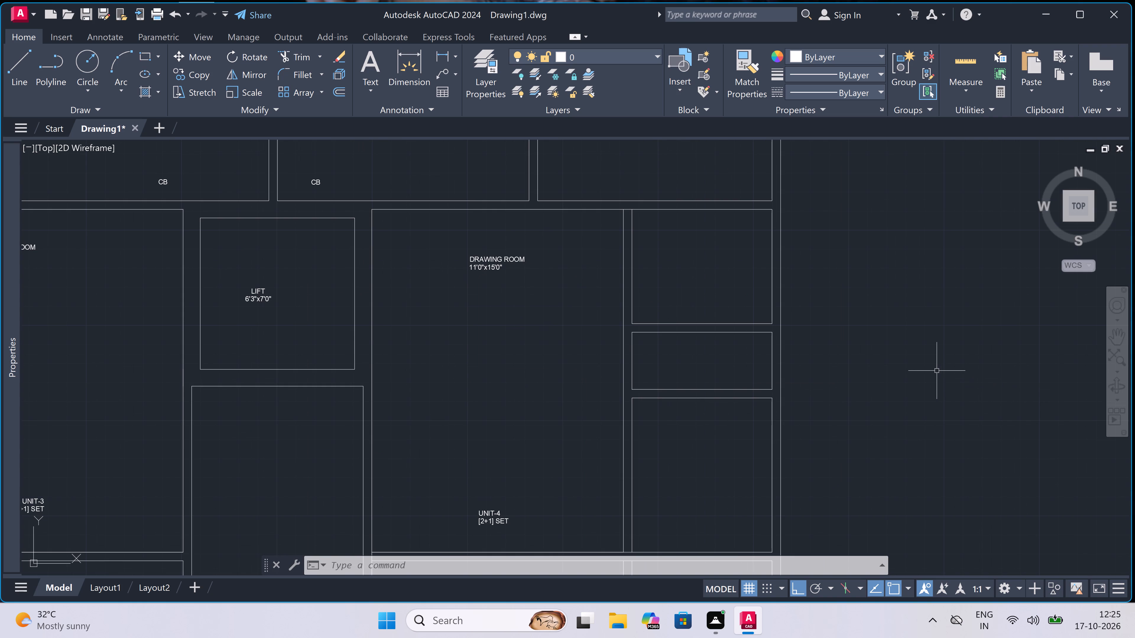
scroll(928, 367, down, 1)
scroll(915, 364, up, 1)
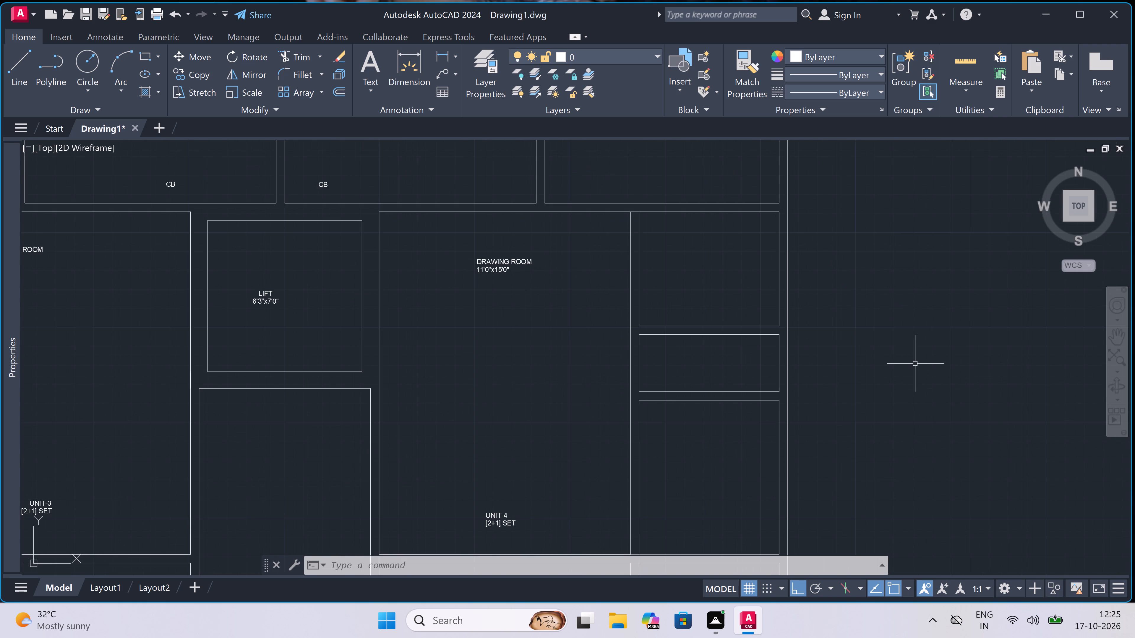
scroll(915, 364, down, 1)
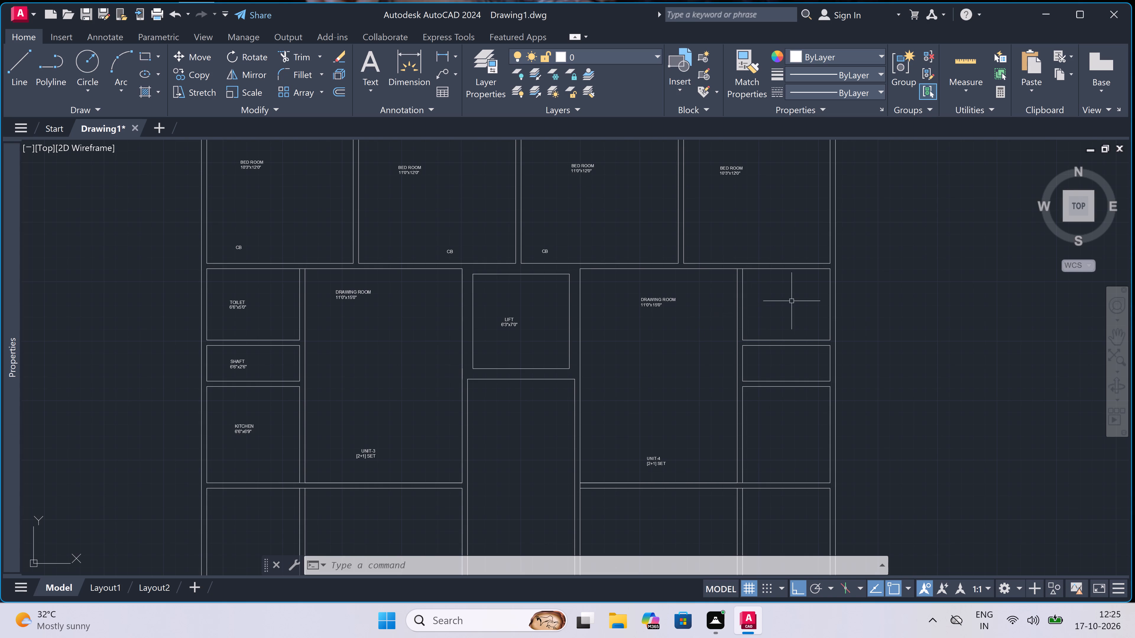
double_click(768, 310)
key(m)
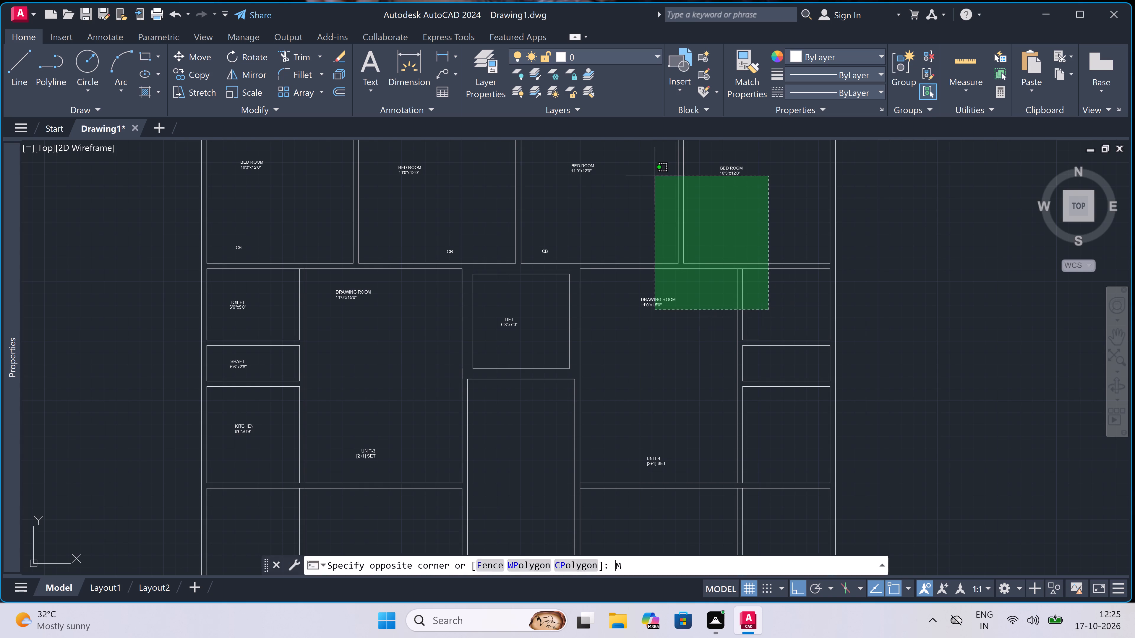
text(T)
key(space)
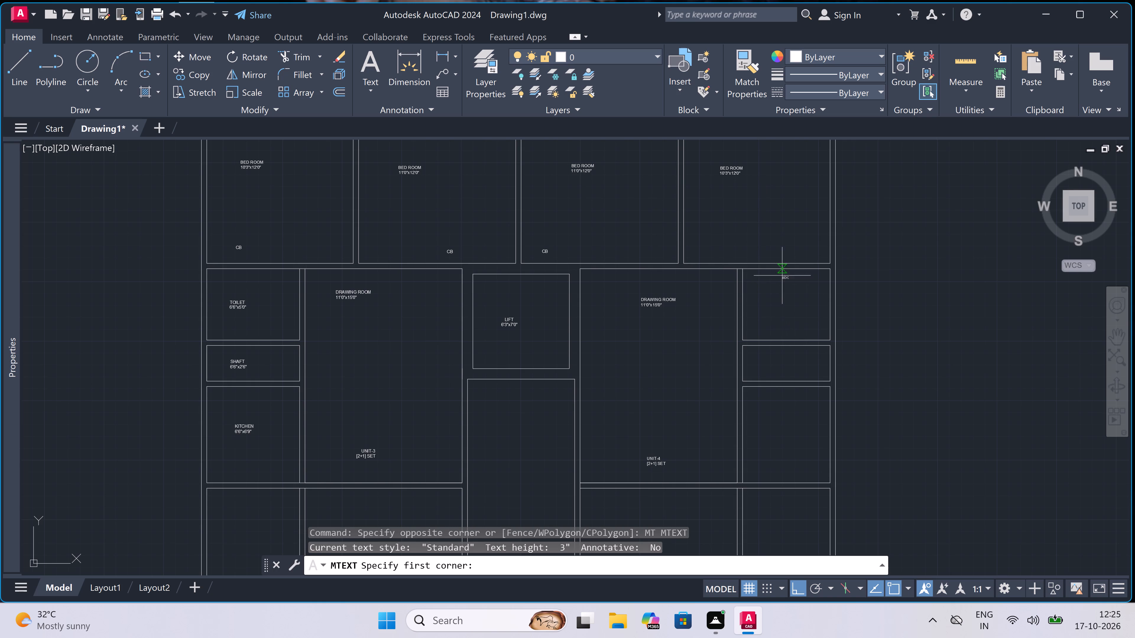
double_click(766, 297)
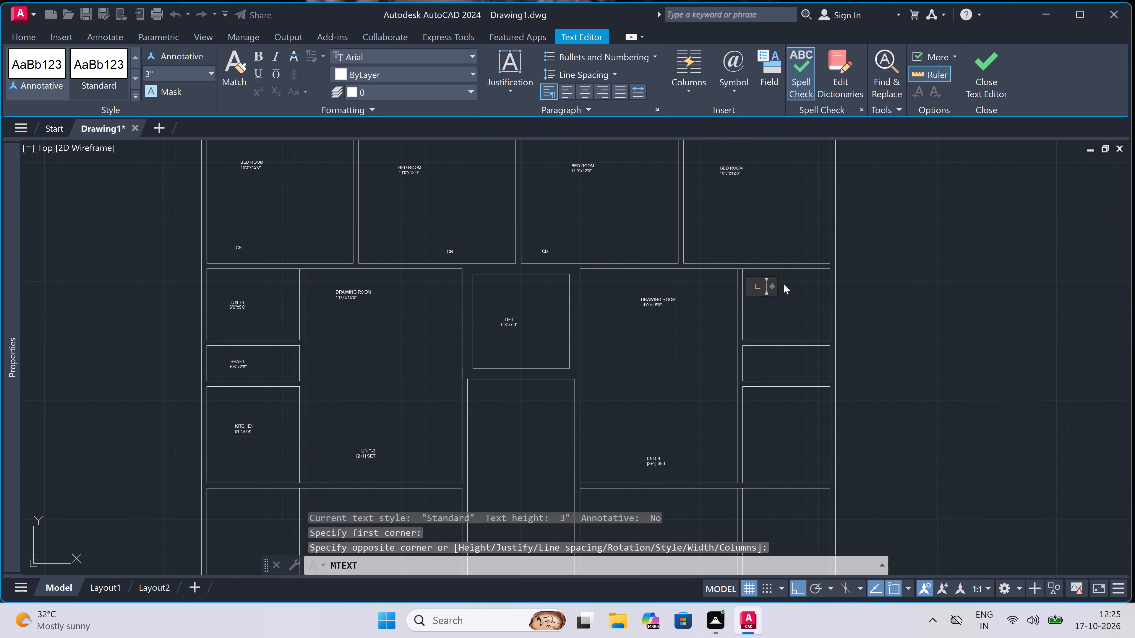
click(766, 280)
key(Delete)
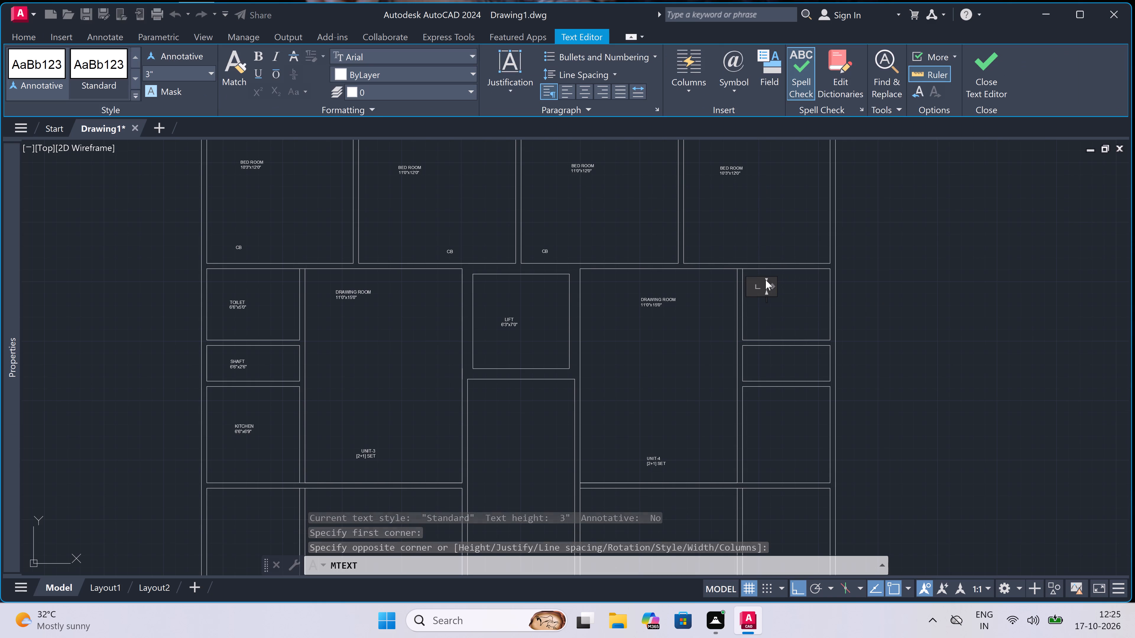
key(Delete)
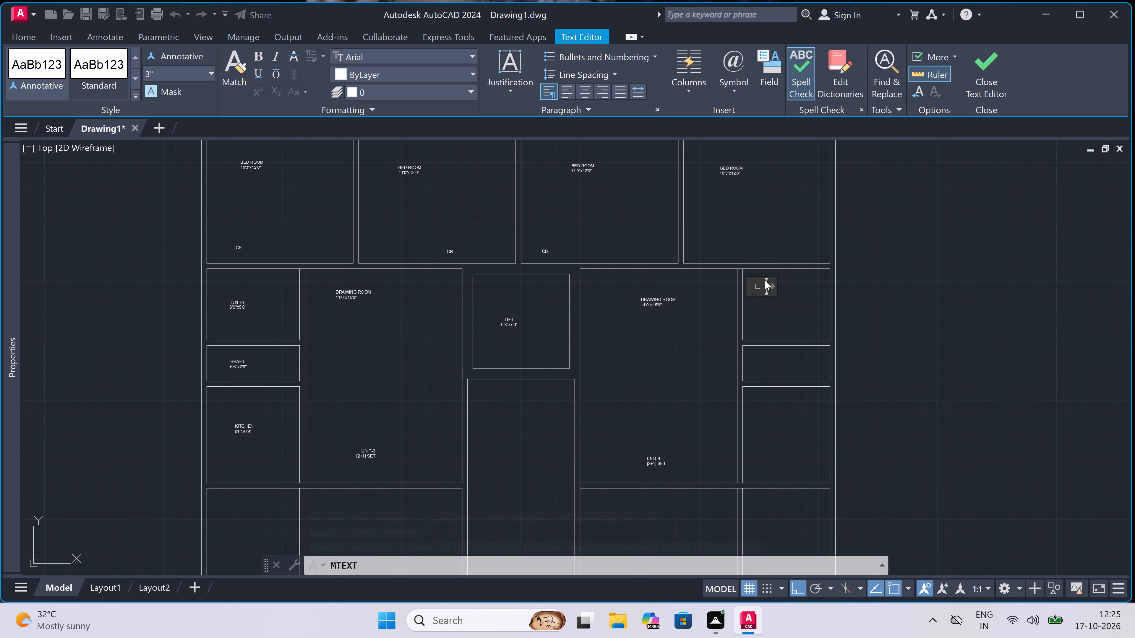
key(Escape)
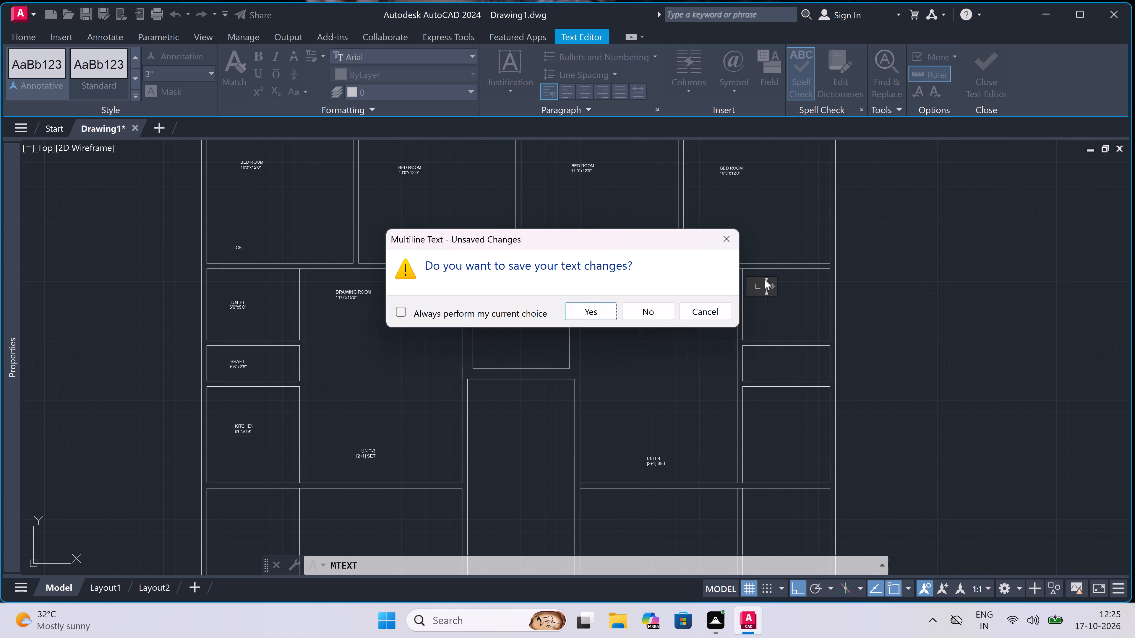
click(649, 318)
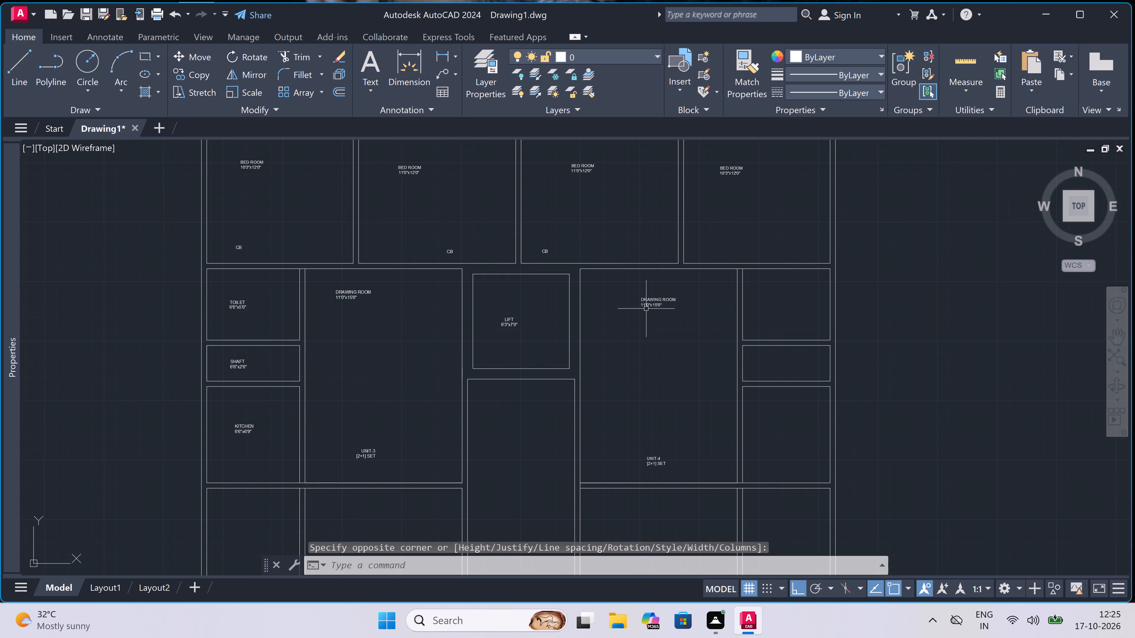
Place a two-line multiline text label reading TOILET, 6'6"x5'0" in the northernmost small room east of the UNIT-4 drawing room.
scroll(857, 192, up, 1)
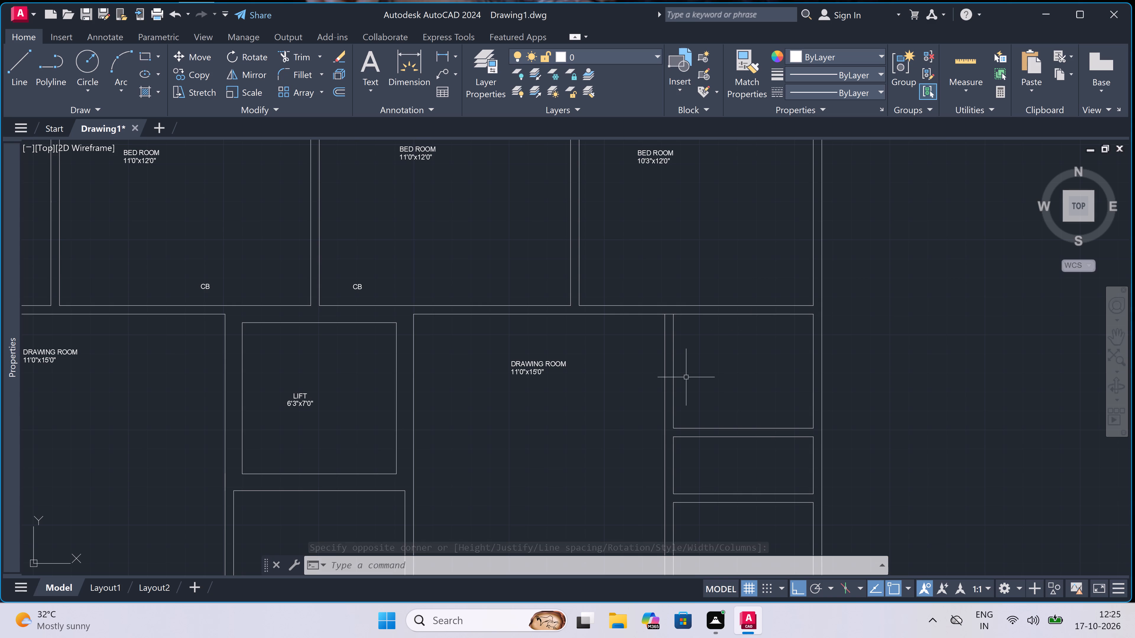
click(696, 366)
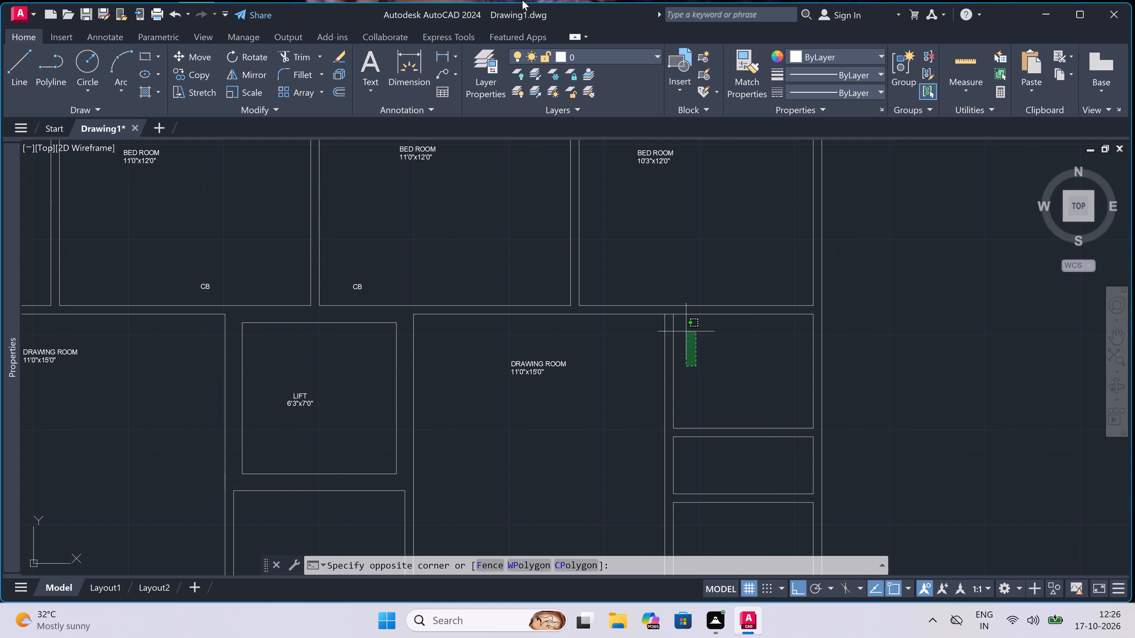
key(m)
key(t)
key(space)
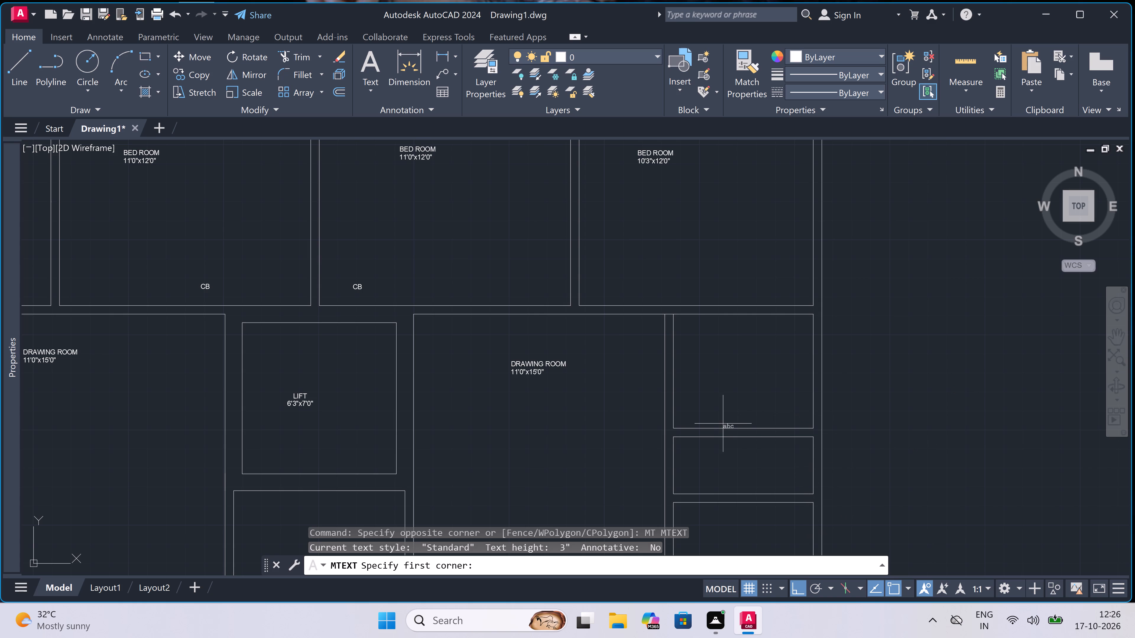
click(705, 362)
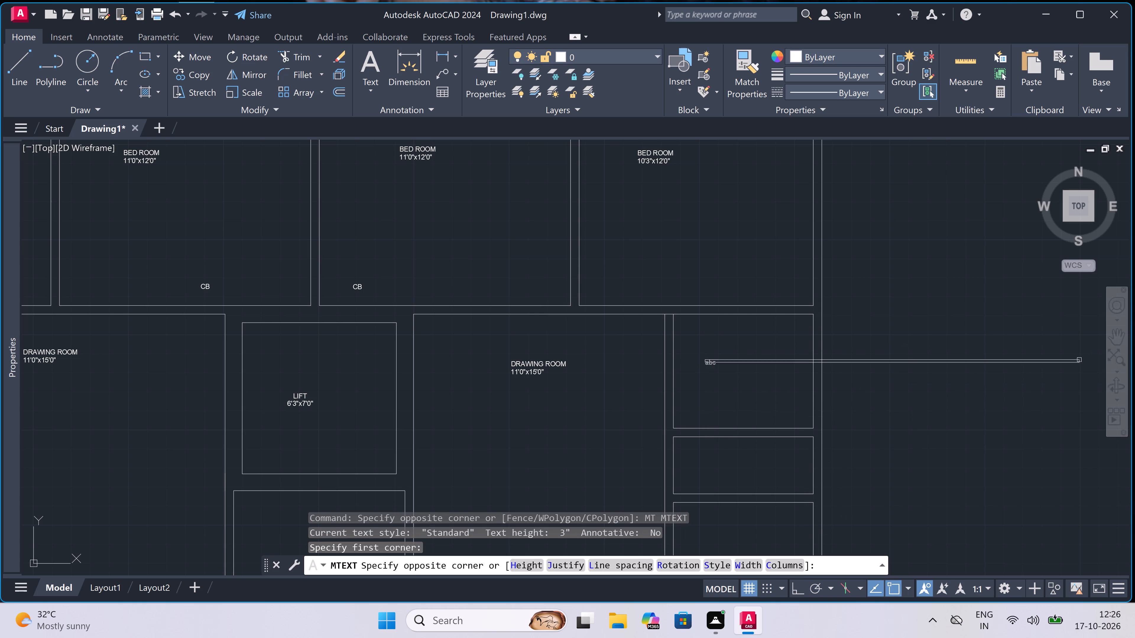
click(1027, 393)
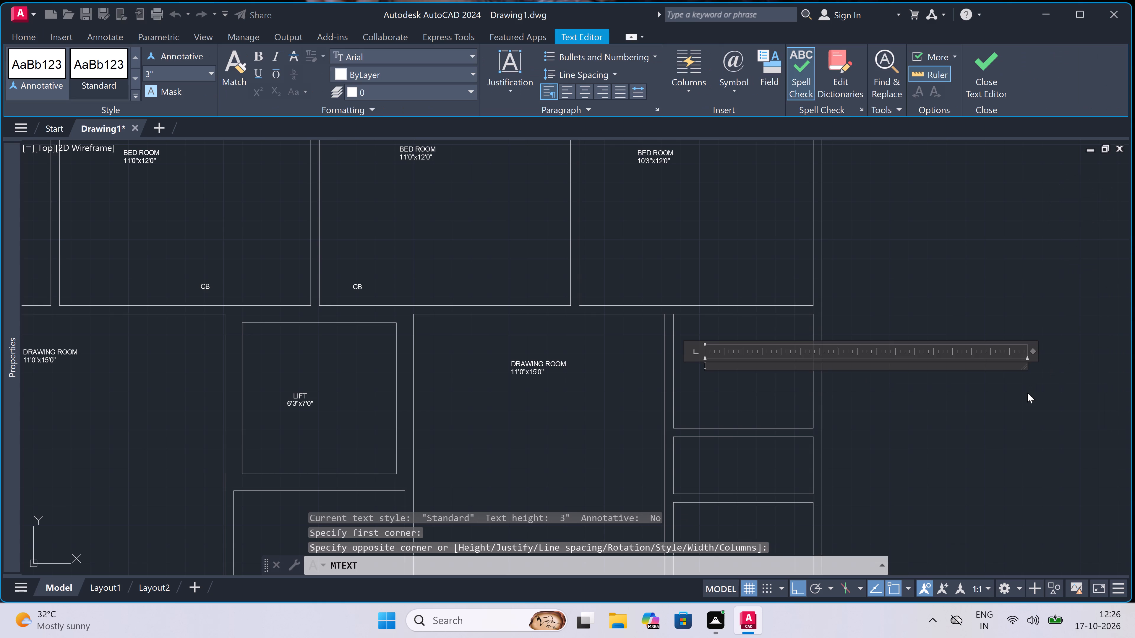
text(TOILET)
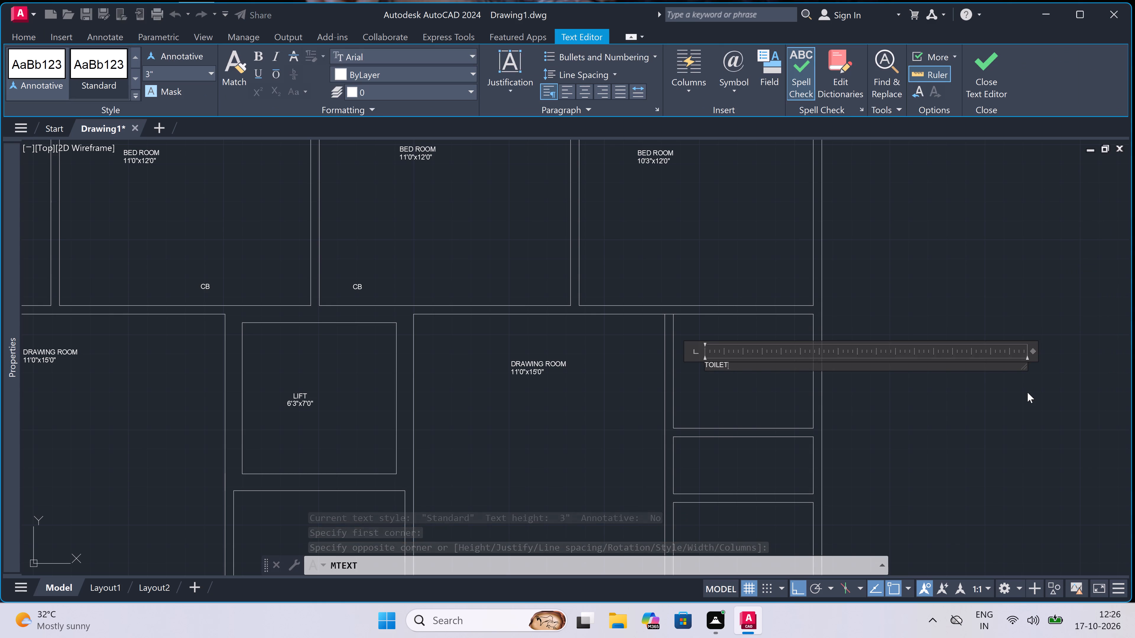
key(Return)
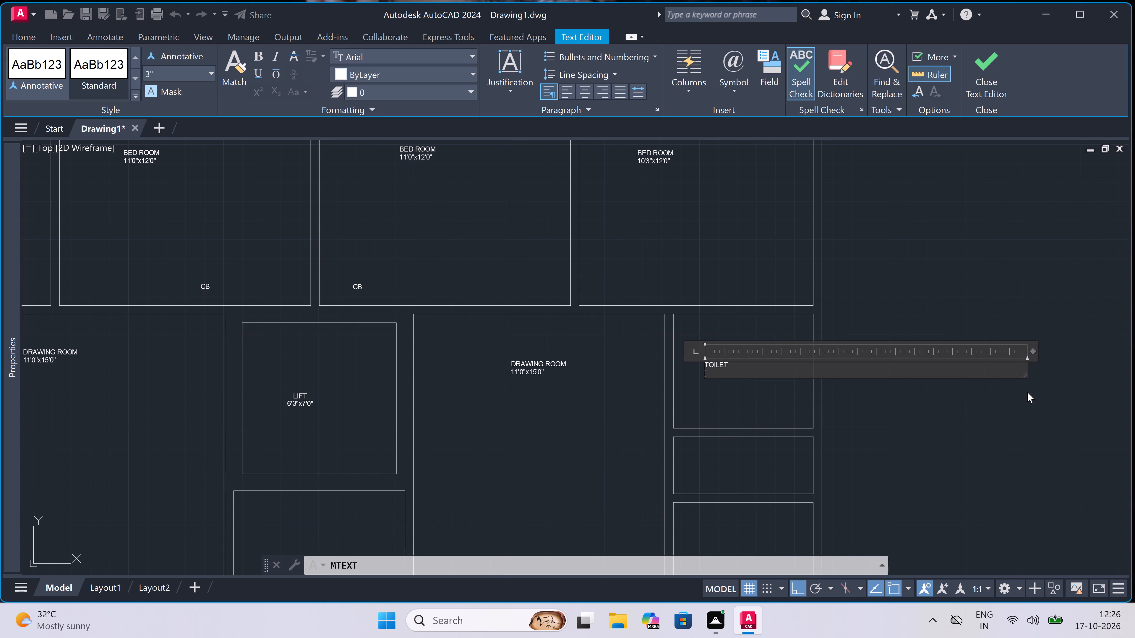
key(6)
key(apostrophe)
key(6)
key(shift+quotedbl)
key(x)
key(5)
key(apostrophe)
text(0")
click(706, 455)
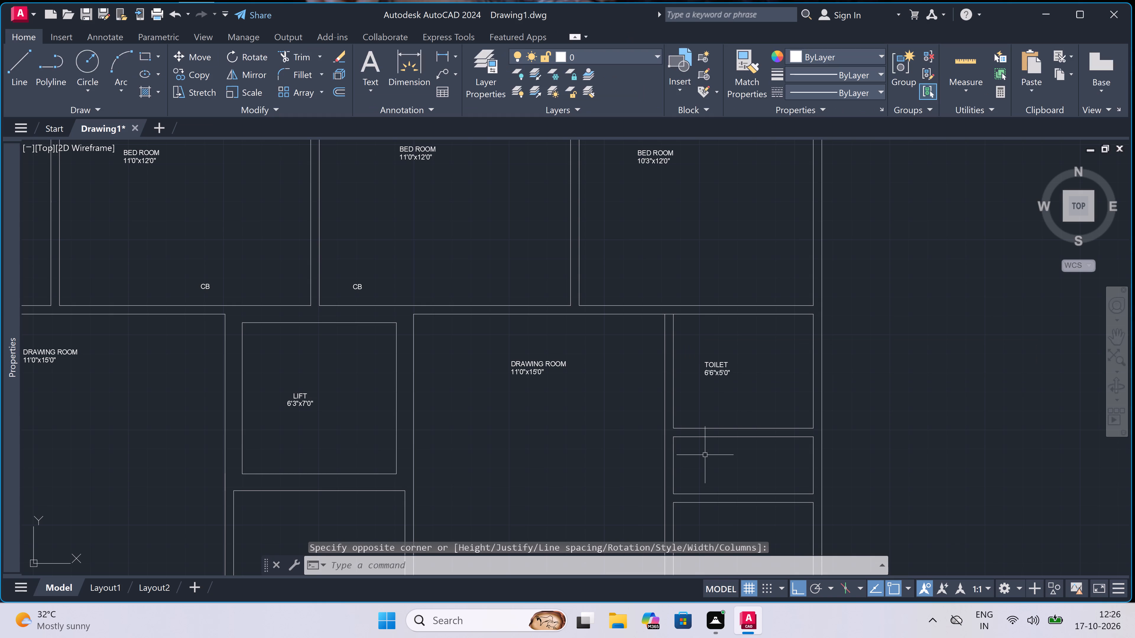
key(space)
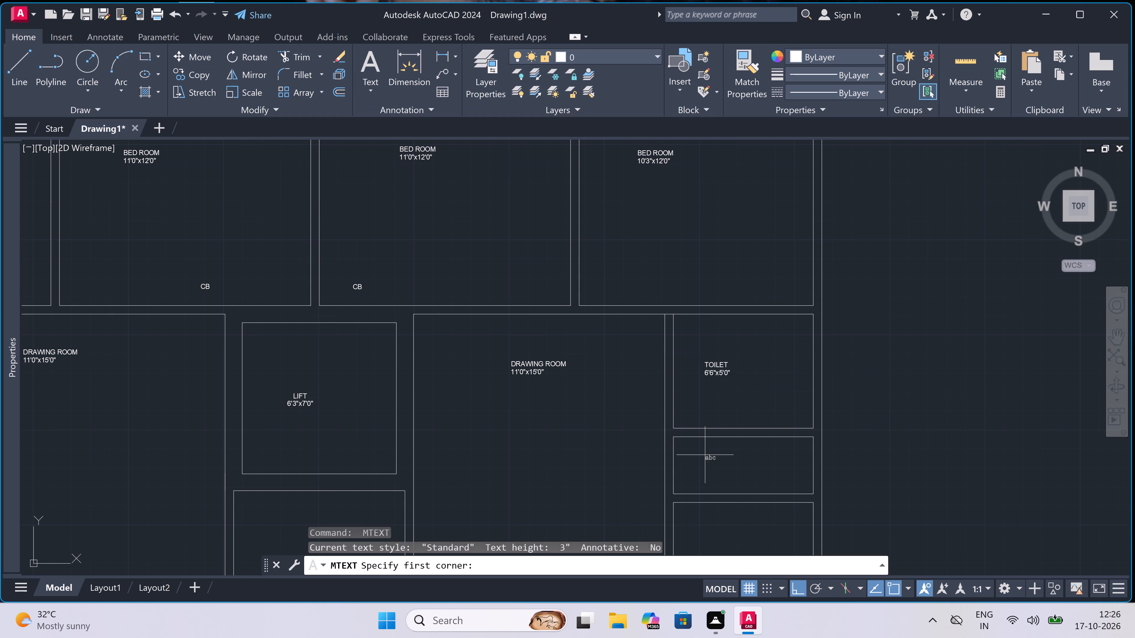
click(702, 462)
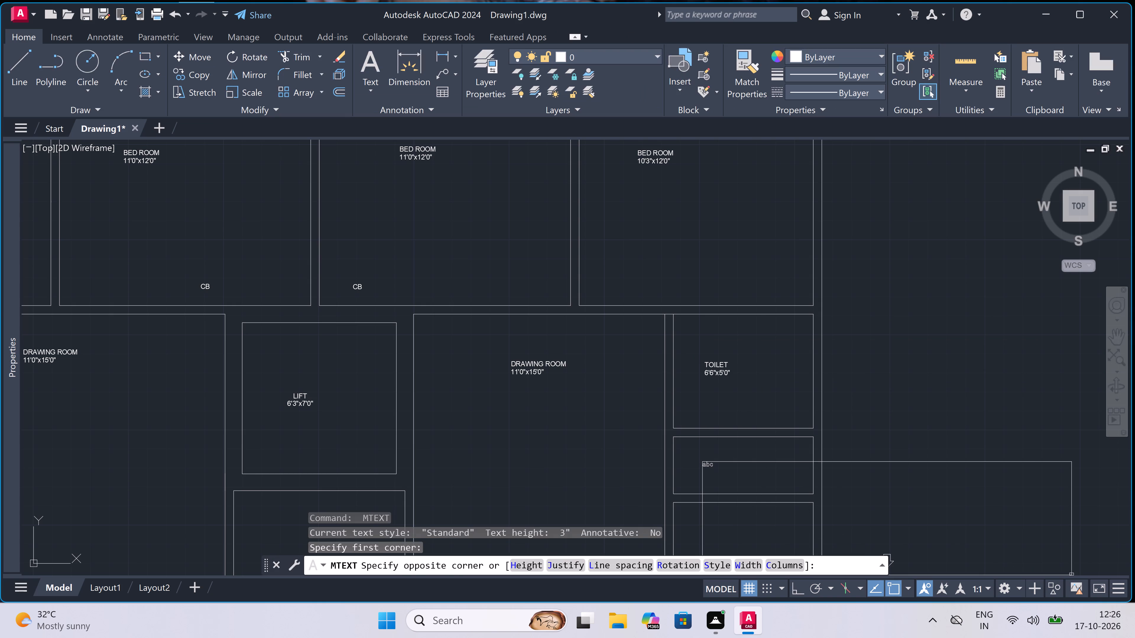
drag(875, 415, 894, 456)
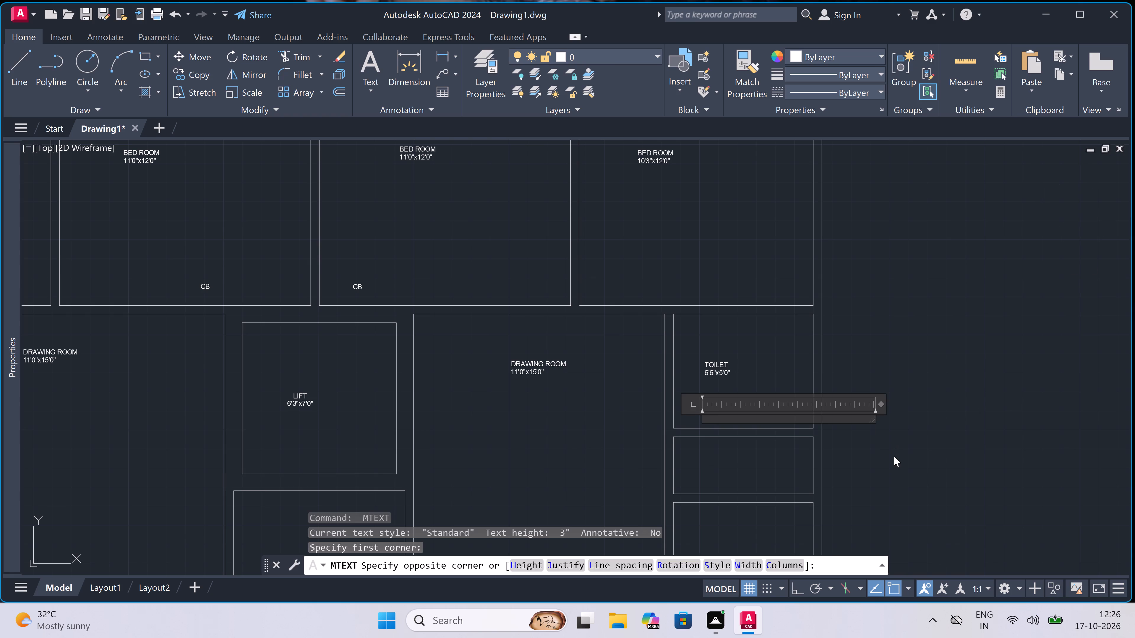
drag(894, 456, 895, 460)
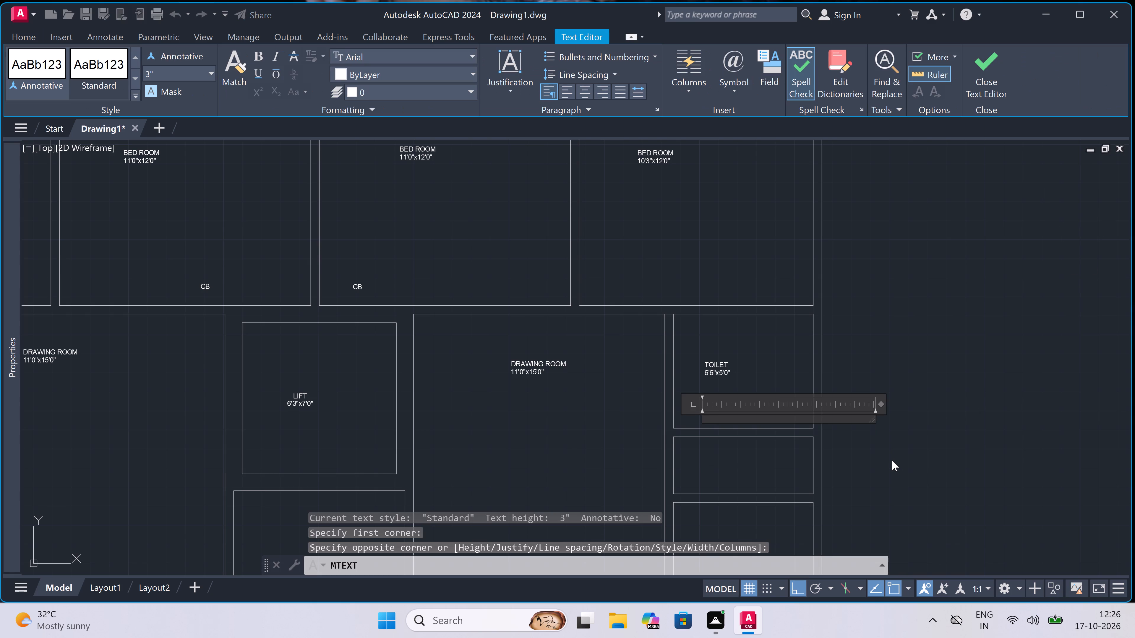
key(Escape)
Place a two-line multiline text label reading SHAFT, 6'6"x2'6" in the narrow room directly south of the eastern TOILET.
scroll(904, 525, up, 1)
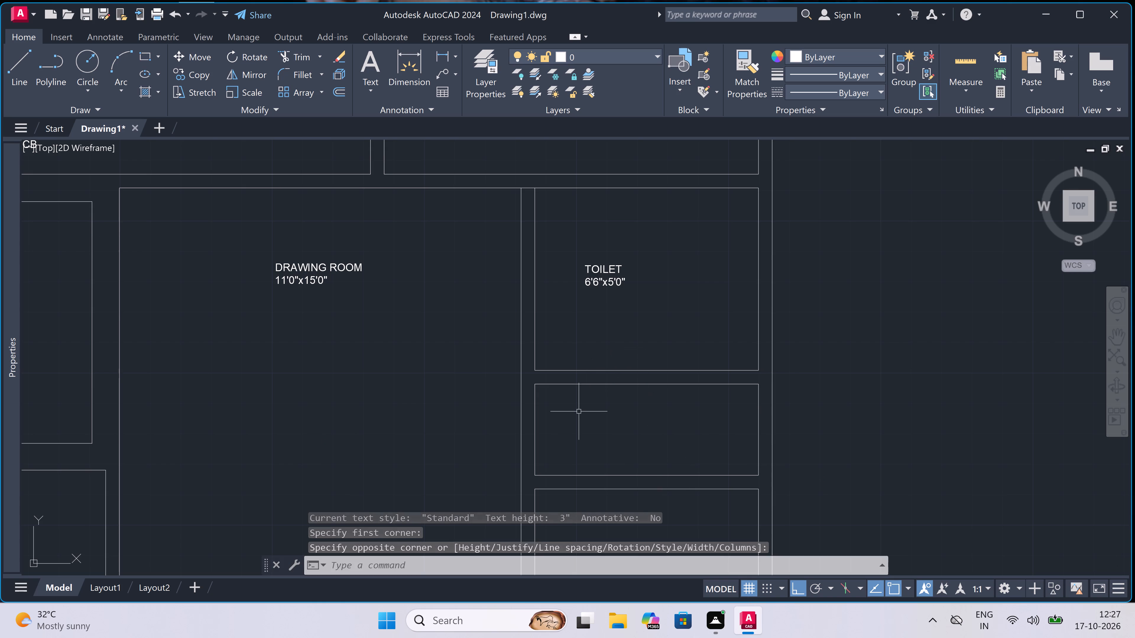
key(space)
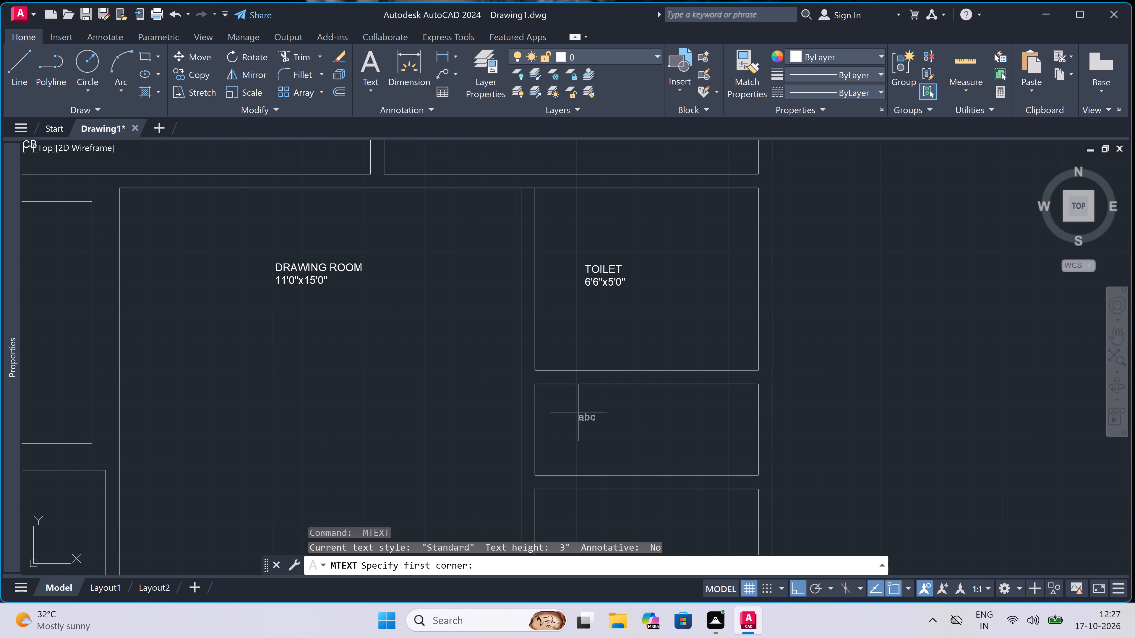
click(575, 419)
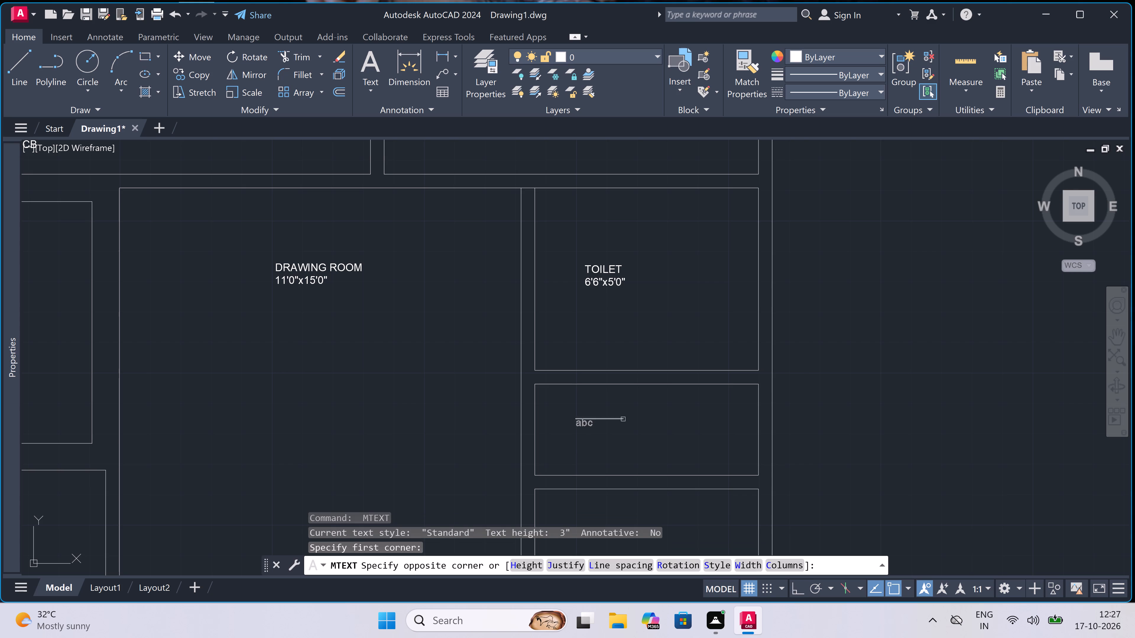
click(1007, 443)
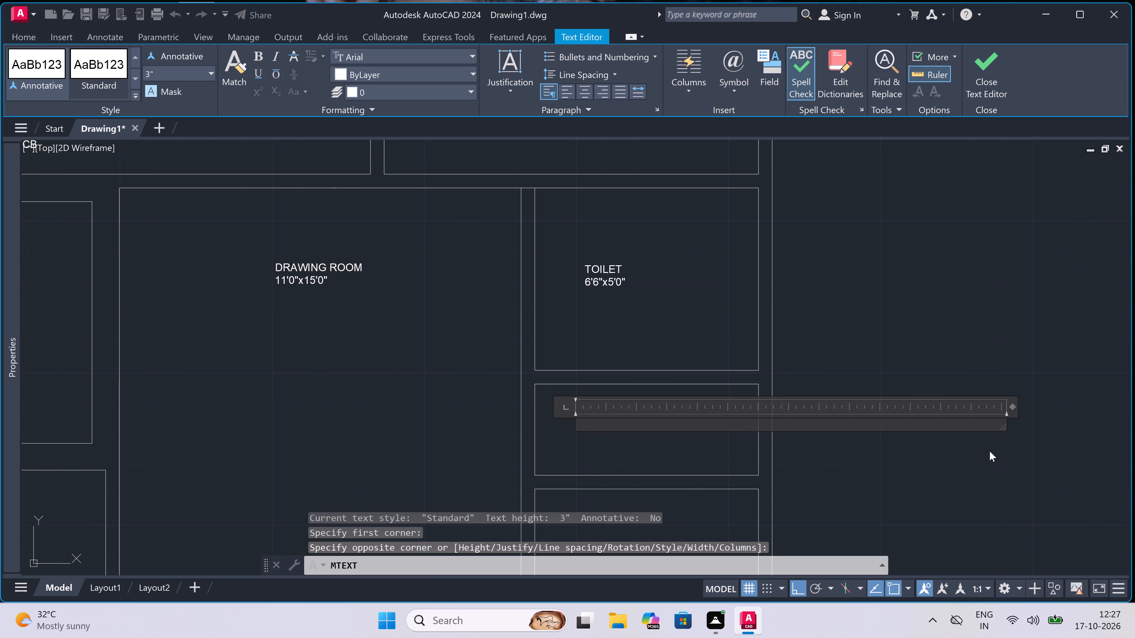
text(SHAFT)
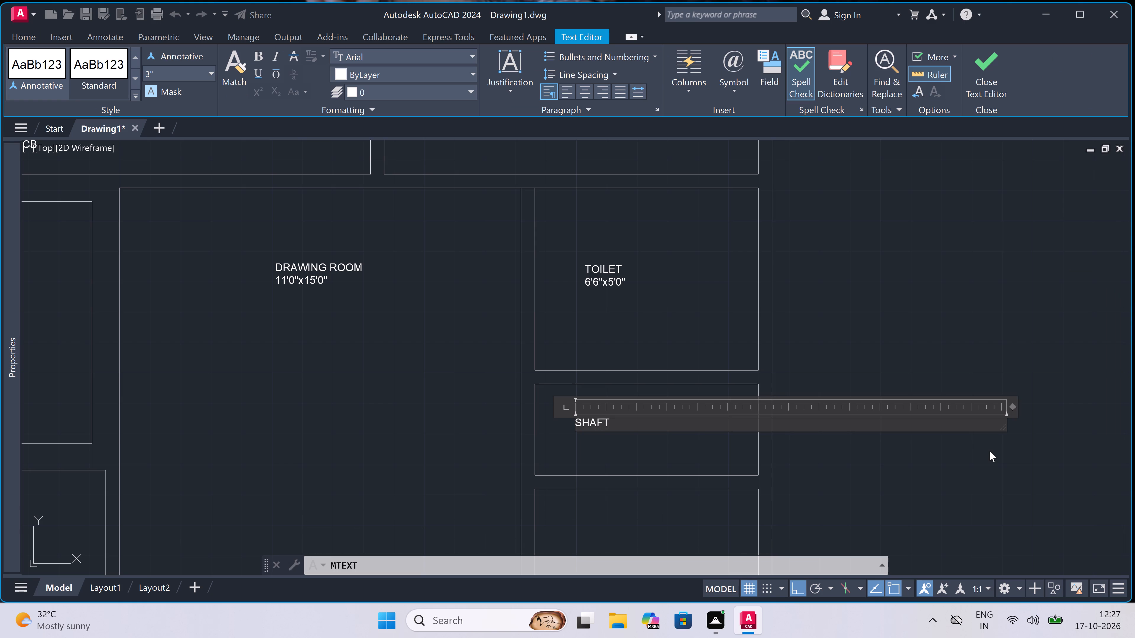
key(Return)
key(6)
key(apostrophe)
key(6)
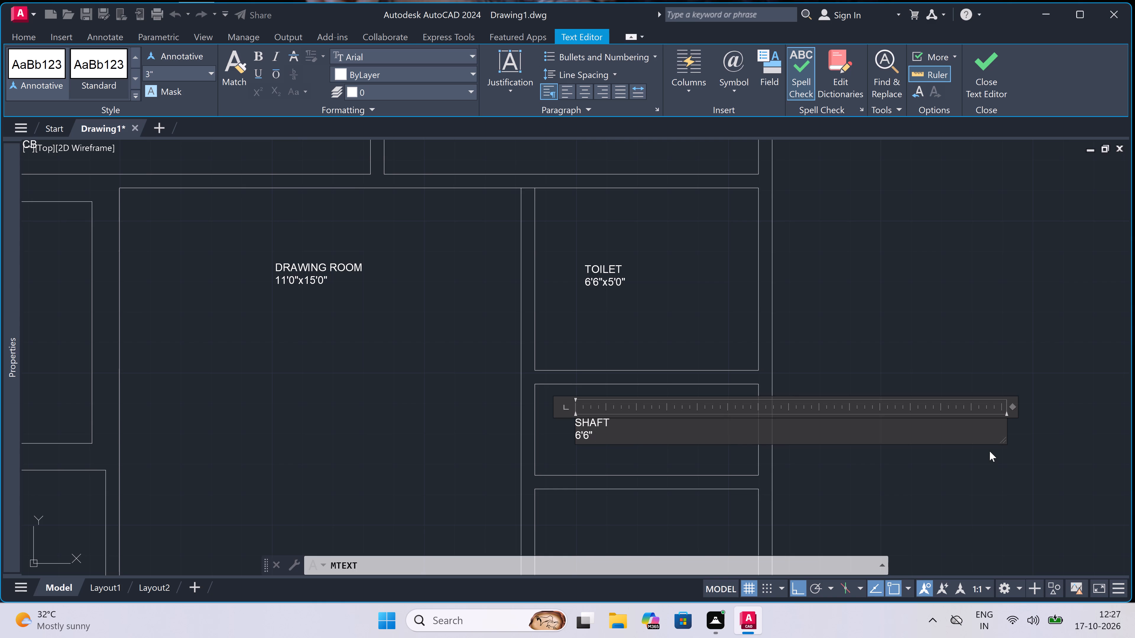
key(BackSpace)
key(x)
key(2)
key(apostrophe)
key(6)
key(shift+quotedbl)
scroll(892, 482, down, 3)
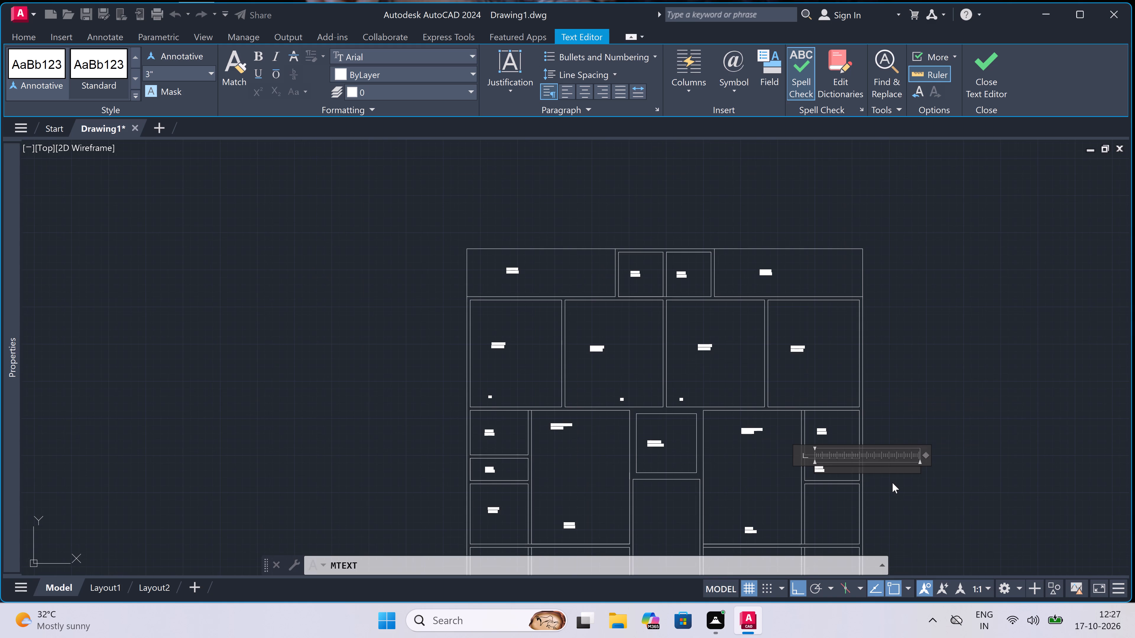
click(892, 483)
Examine the overall plan and the rooms south of the eastern SHAFT for the next one to label.
scroll(892, 482, down, 1)
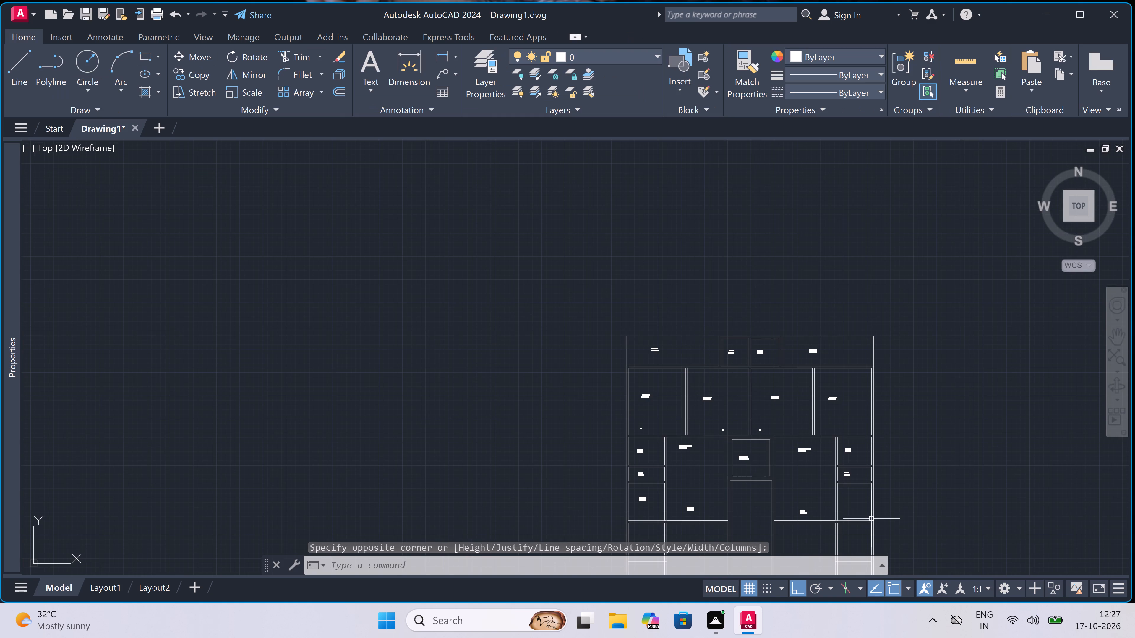
scroll(742, 637, down, 1)
scroll(700, 637, down, 1)
scroll(866, 535, down, 1)
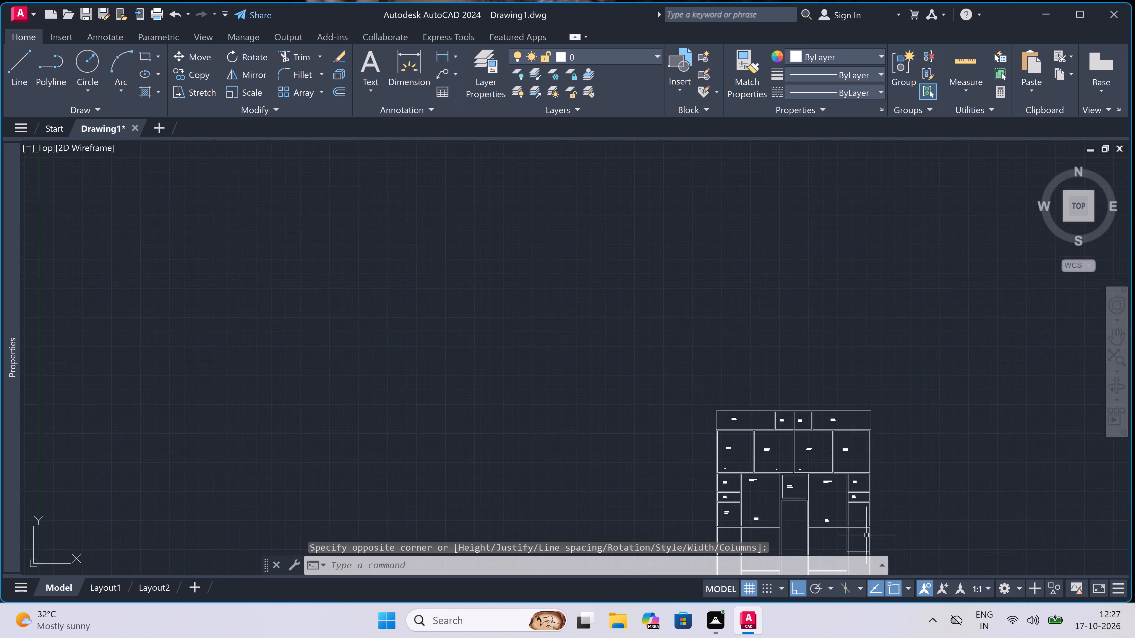
scroll(866, 535, down, 4)
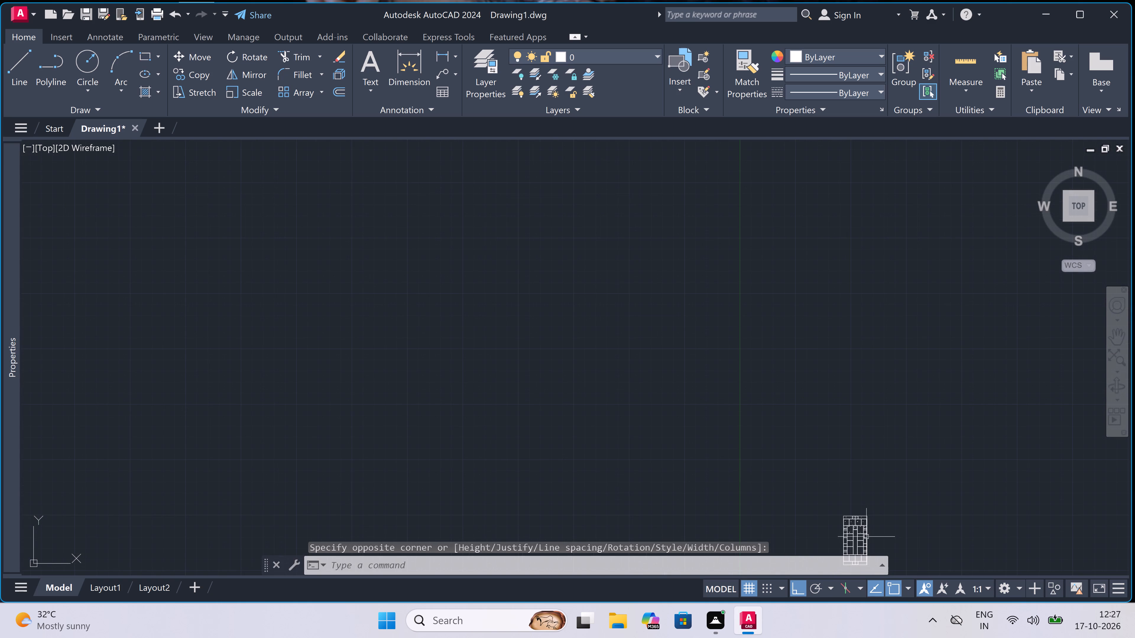
scroll(865, 540, down, 1)
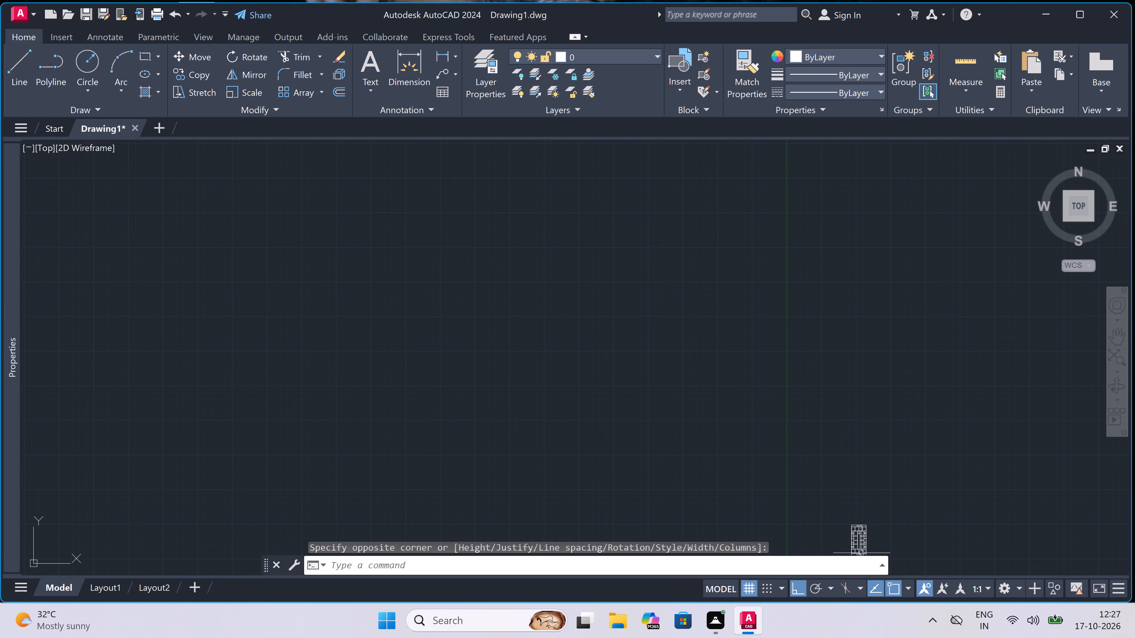
scroll(860, 550, up, 3)
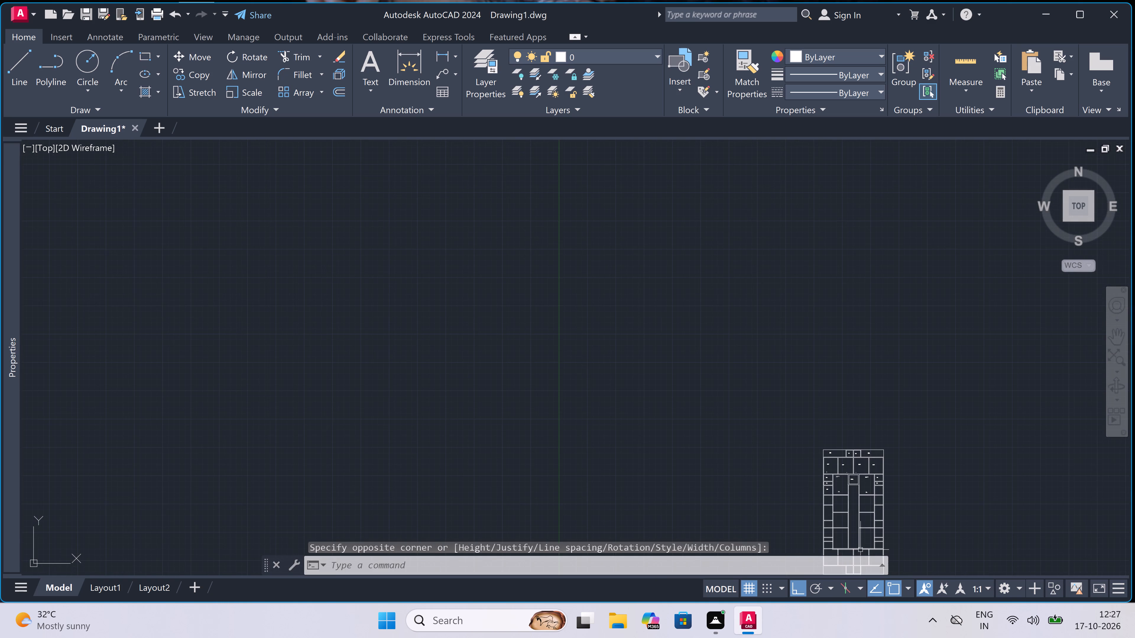
scroll(860, 550, up, 4)
scroll(768, 444, down, 1)
scroll(705, 384, up, 1)
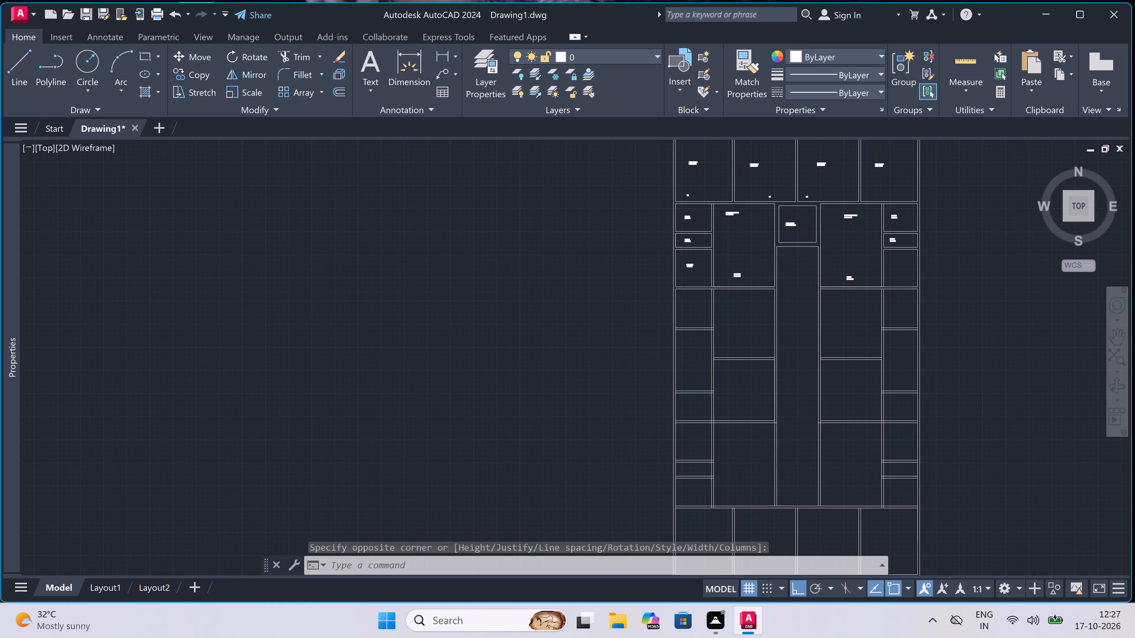
scroll(889, 174, up, 1)
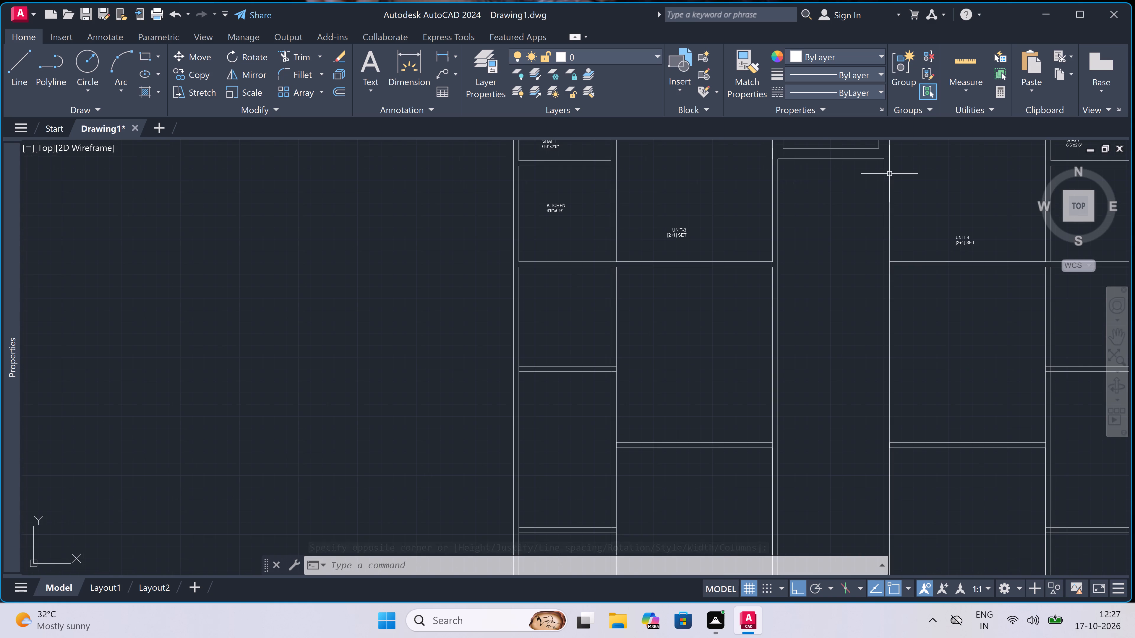
scroll(889, 174, down, 1)
scroll(946, 180, up, 2)
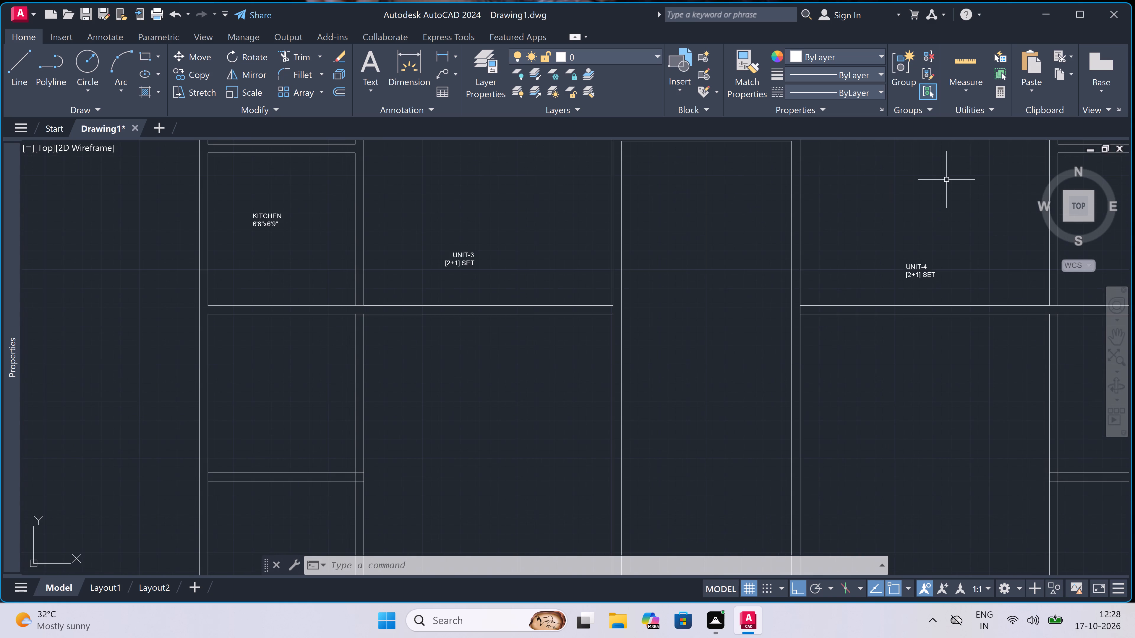
scroll(946, 180, down, 3)
scroll(993, 180, up, 4)
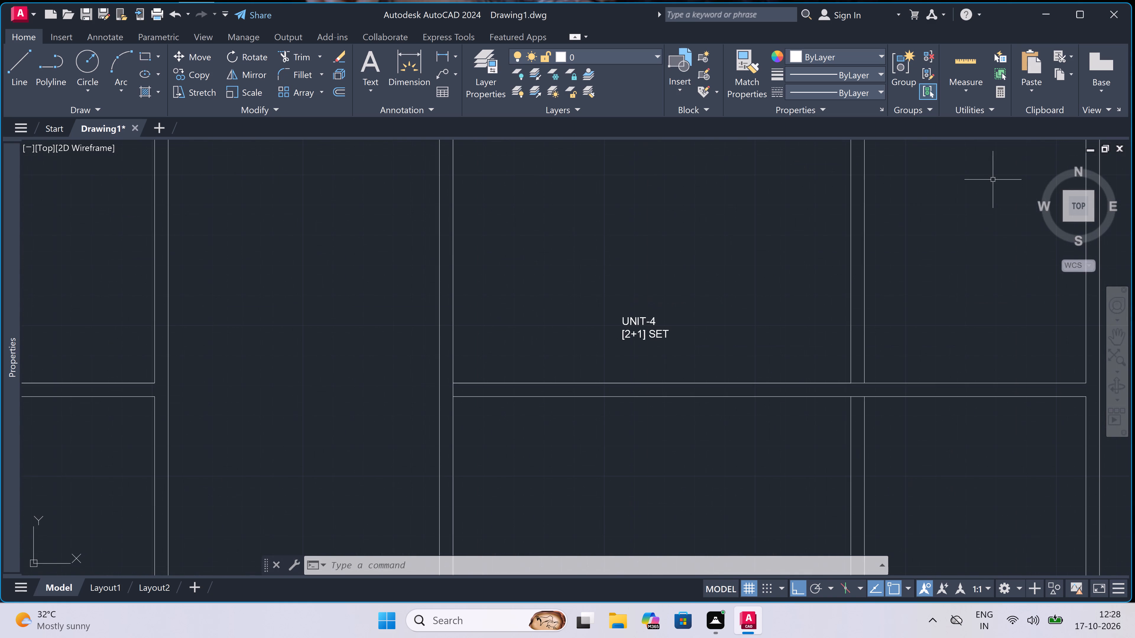
scroll(993, 180, down, 2)
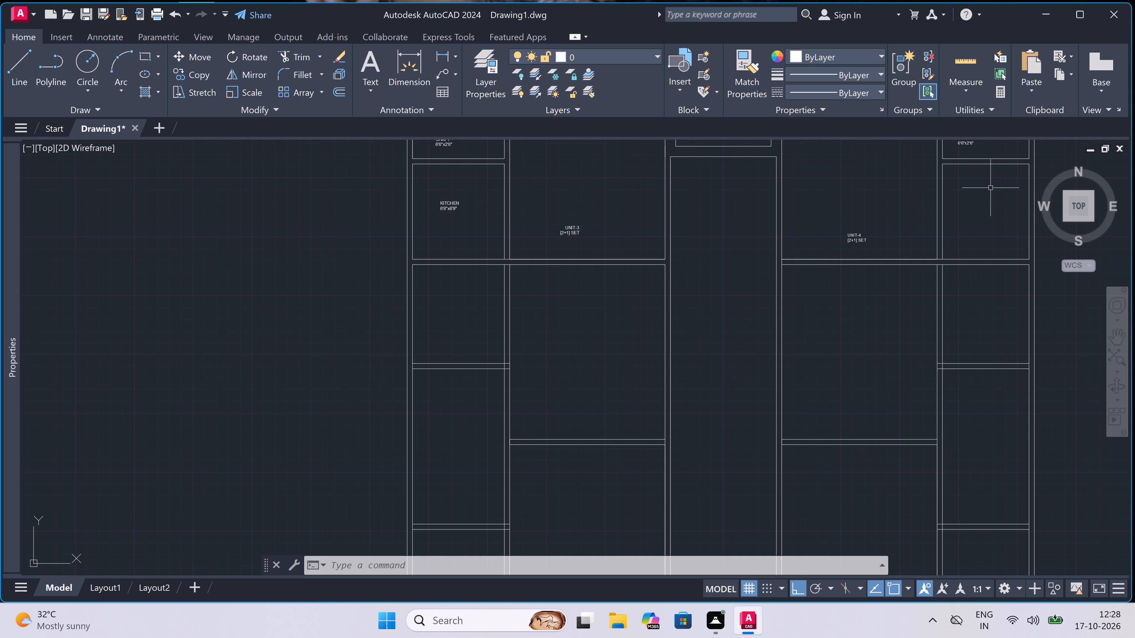
scroll(990, 188, up, 1)
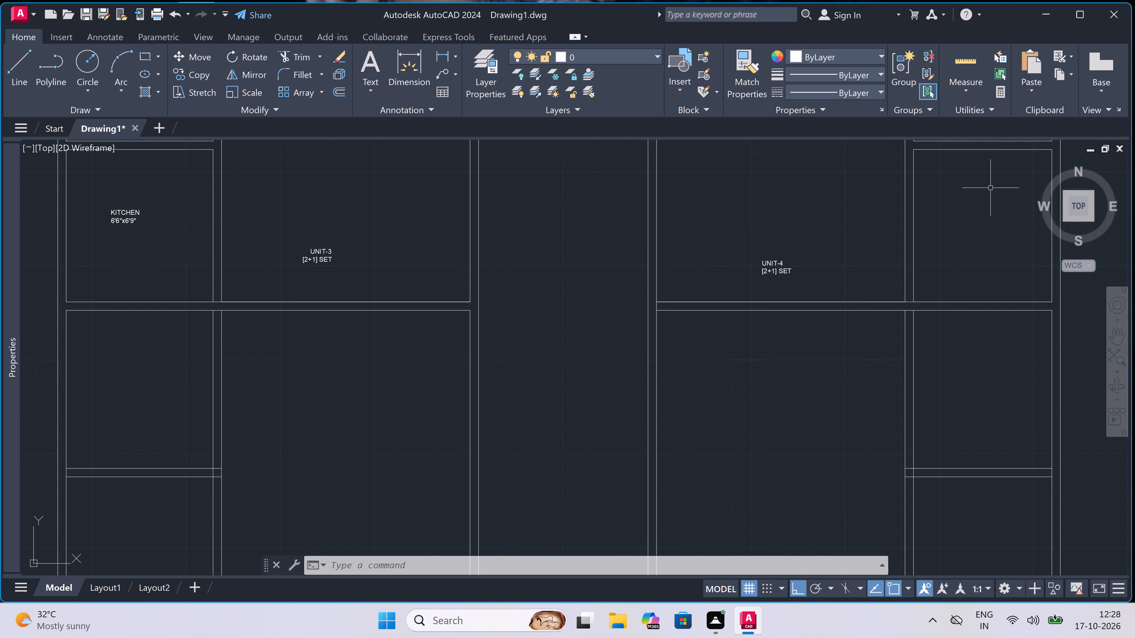
scroll(960, 211, down, 1)
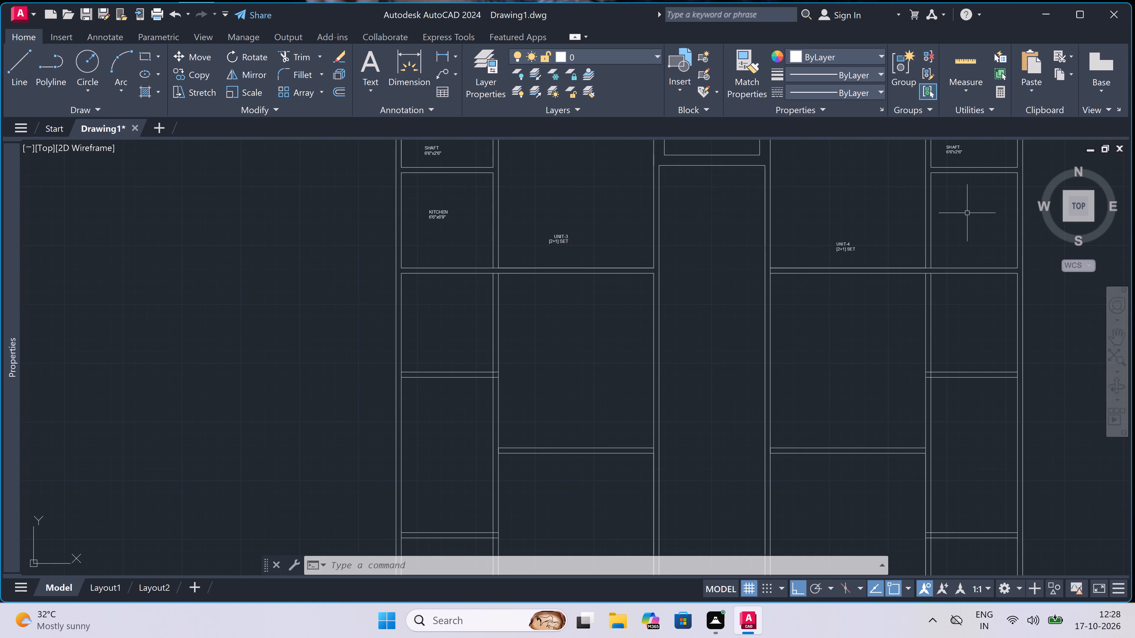
scroll(971, 214, down, 1)
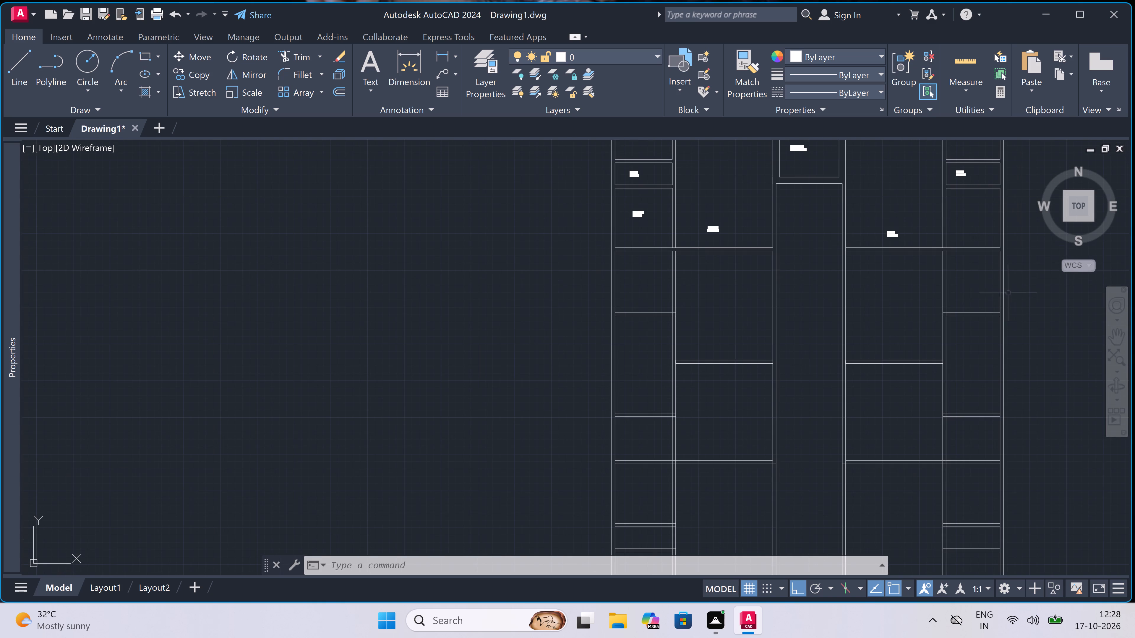
scroll(1027, 256, up, 2)
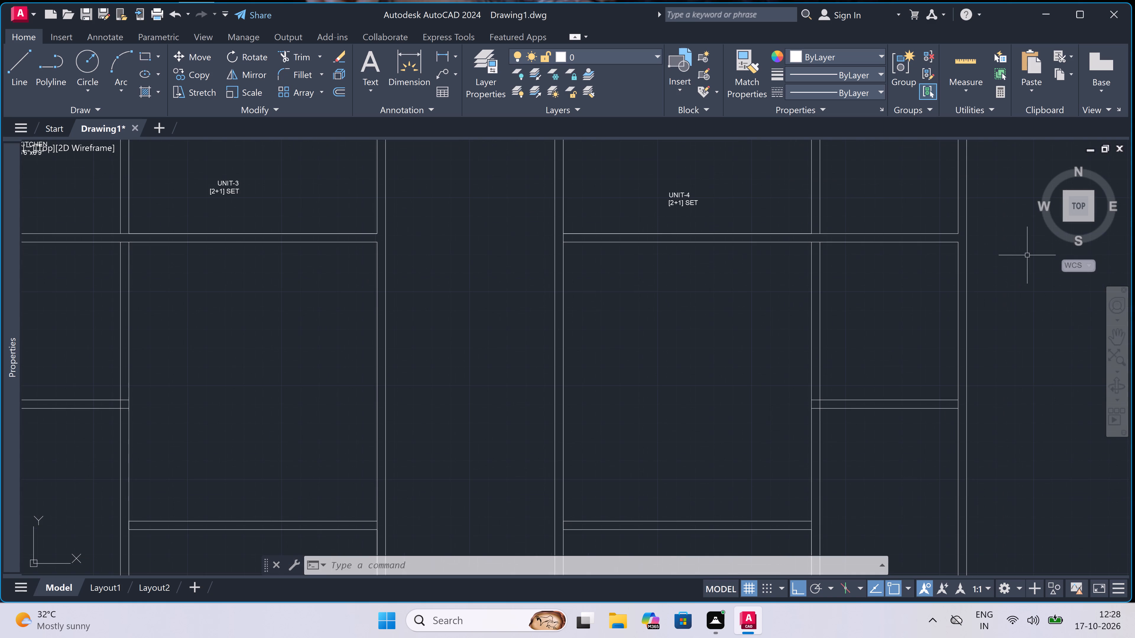
scroll(1027, 256, down, 1)
scroll(1032, 217, up, 2)
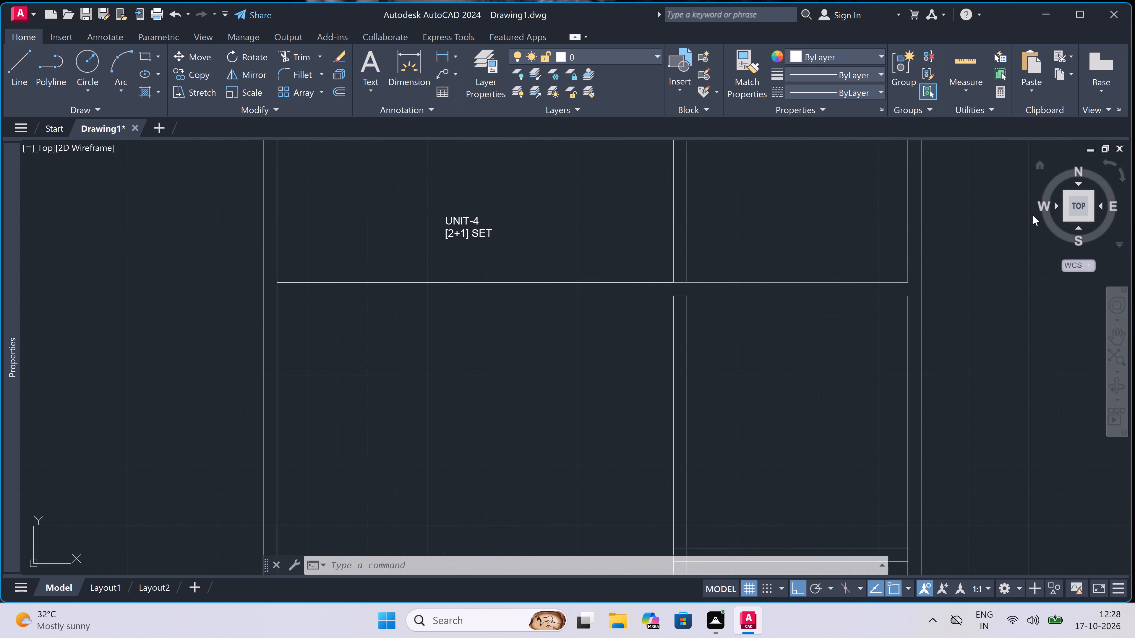
scroll(953, 242, down, 1)
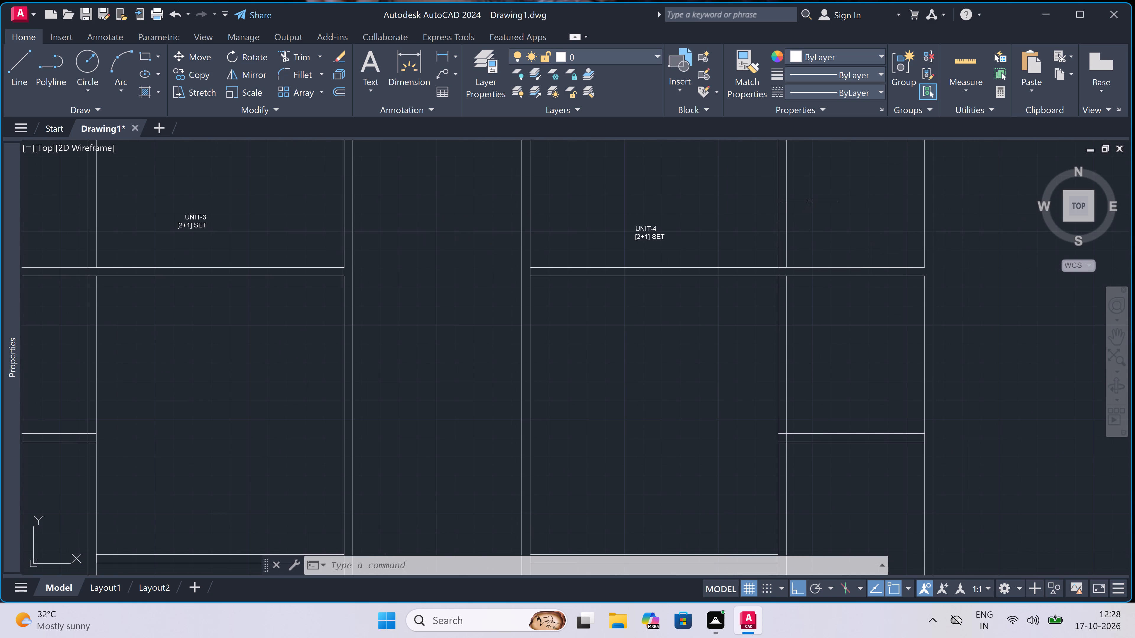
Place a two-line multiline text label reading KITCHEN, 6'6"x6'9" in the room directly south of the eastern SHAFT.
key(space)
click(812, 186)
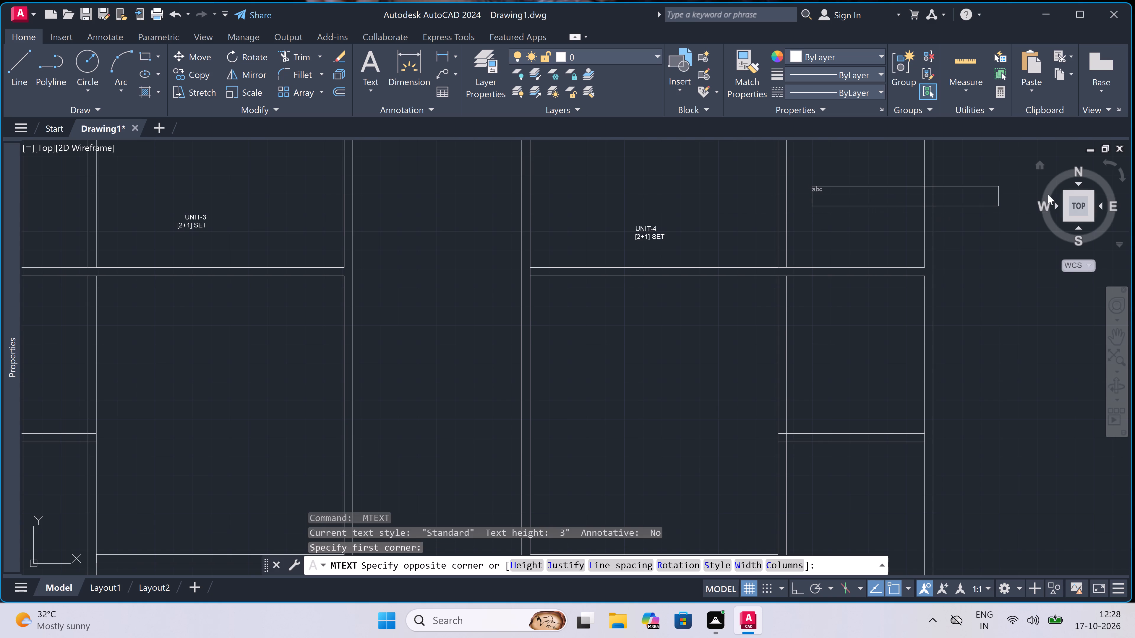
click(1011, 204)
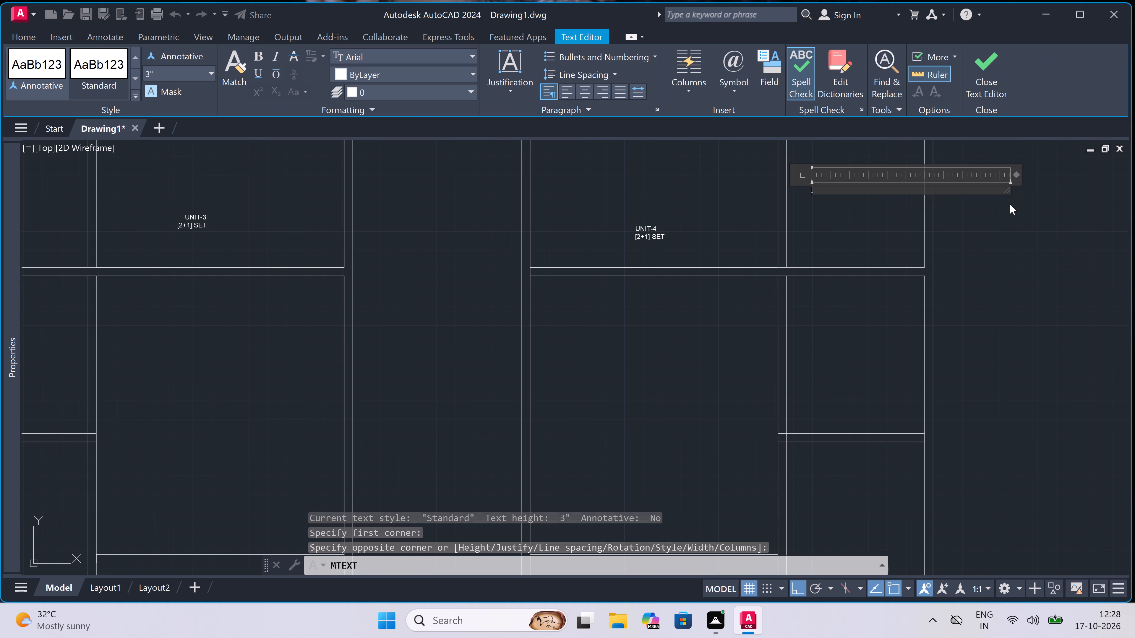
text(KIT)
text(CHE)
key(n)
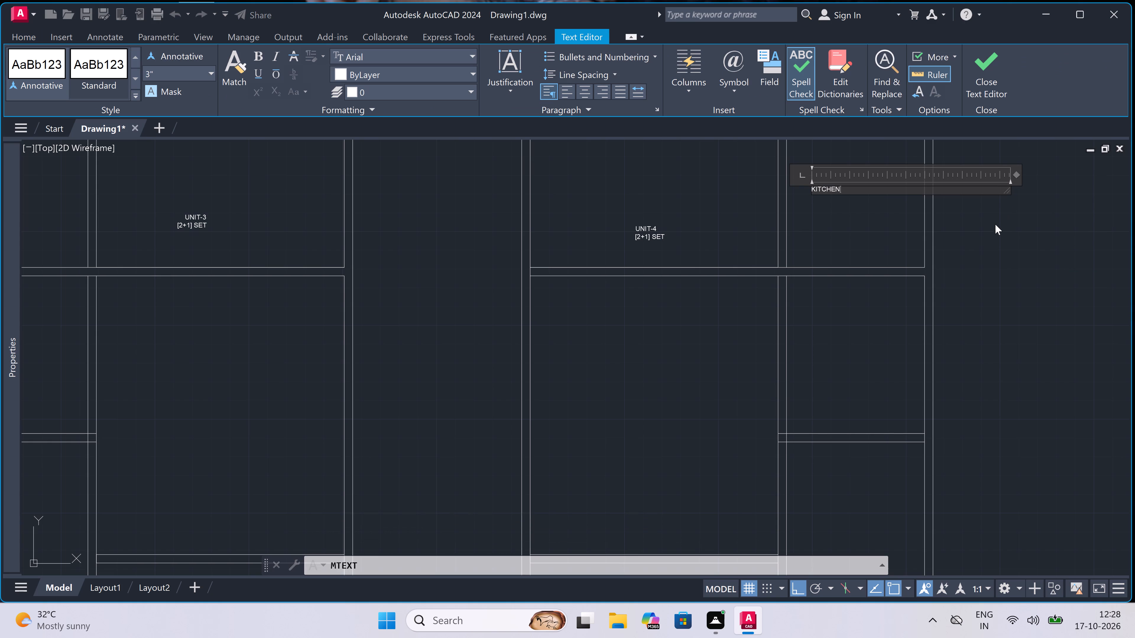
key(Return)
text(6')
key(6)
text("x)
text(6'9")
click(816, 360)
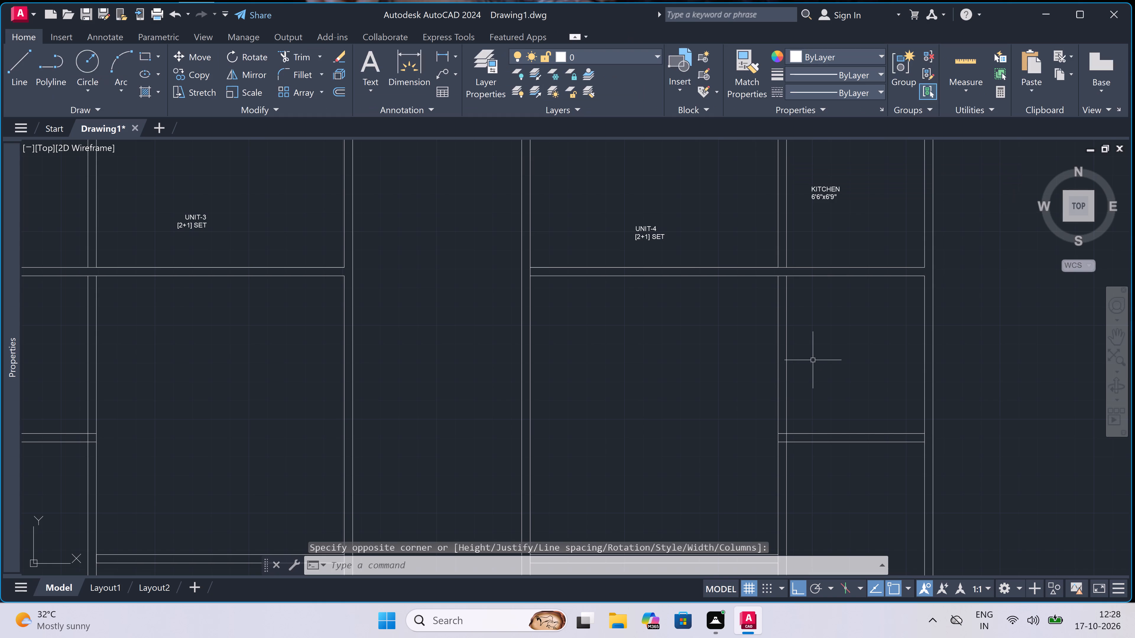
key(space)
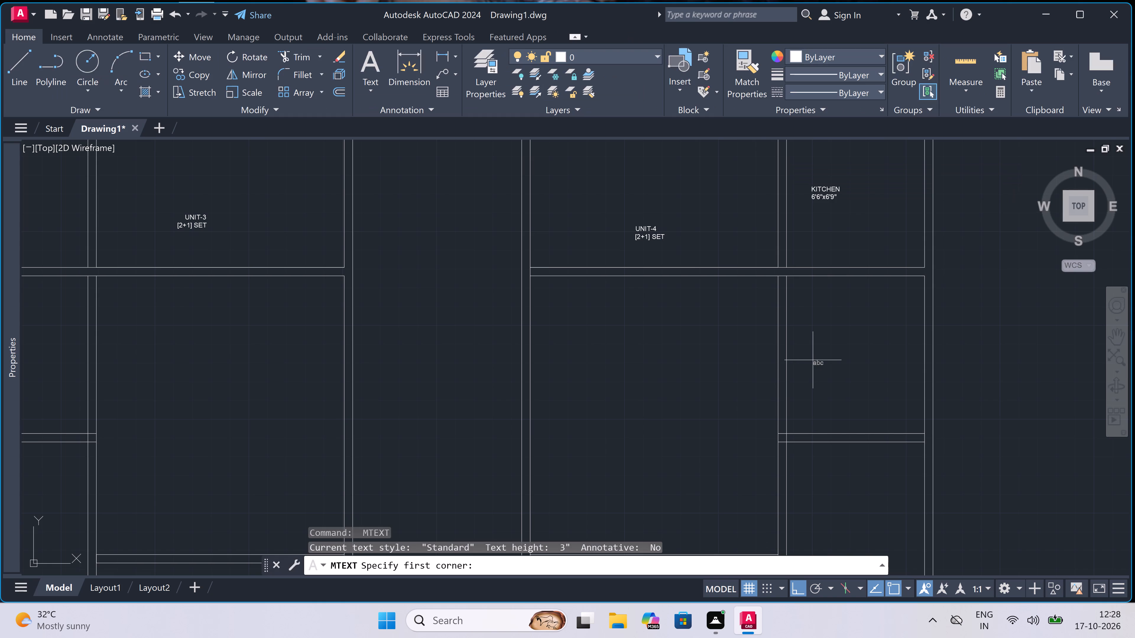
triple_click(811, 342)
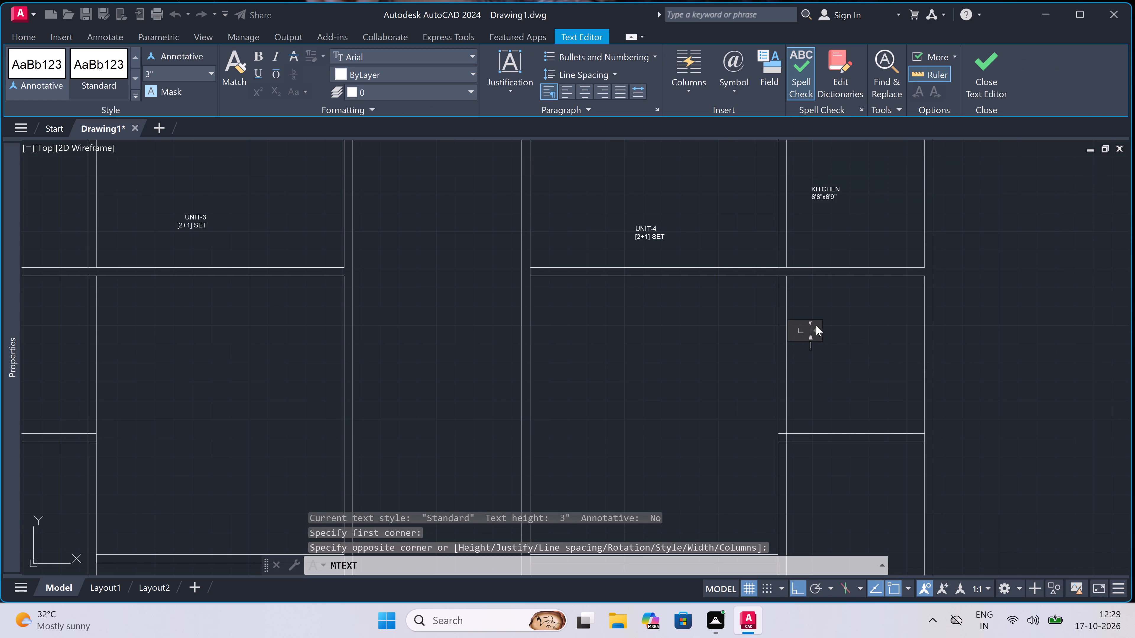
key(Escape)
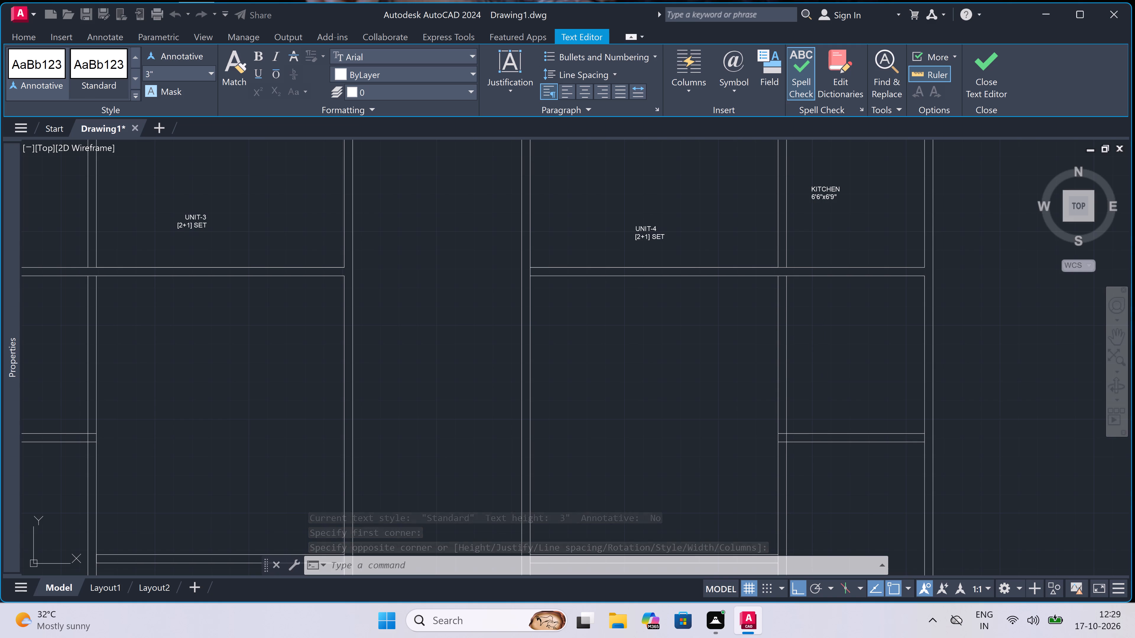
Place a two-line multiline text label reading KITCHEN, 6'6"x7'0" in the room directly south of the eastern 6'6"x6'9" KITCHEN.
key(space)
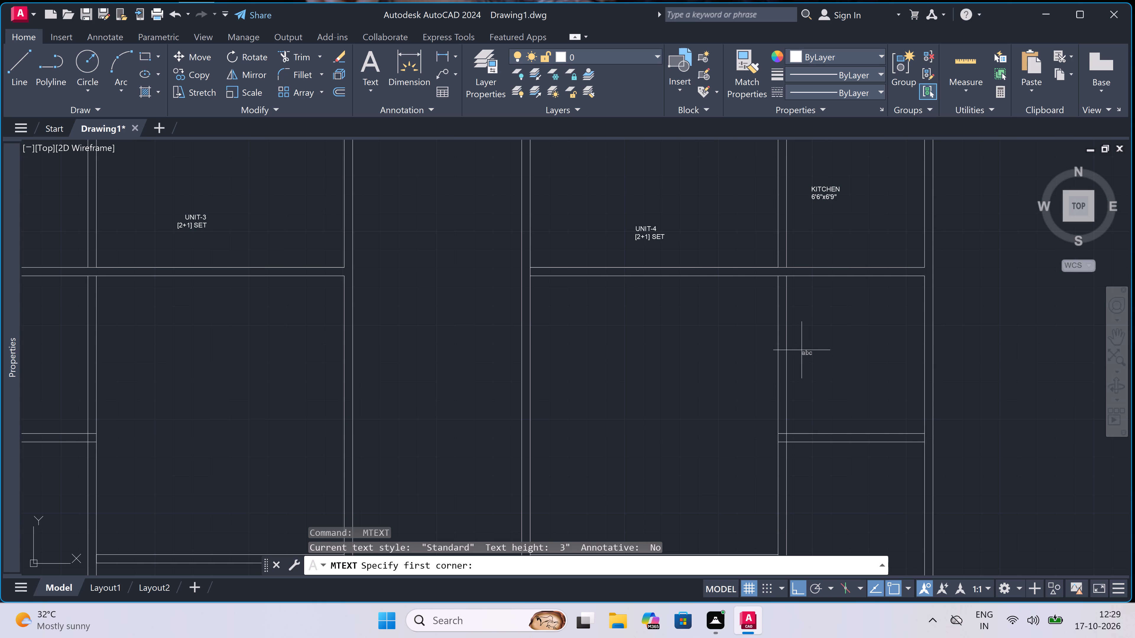
double_click(811, 349)
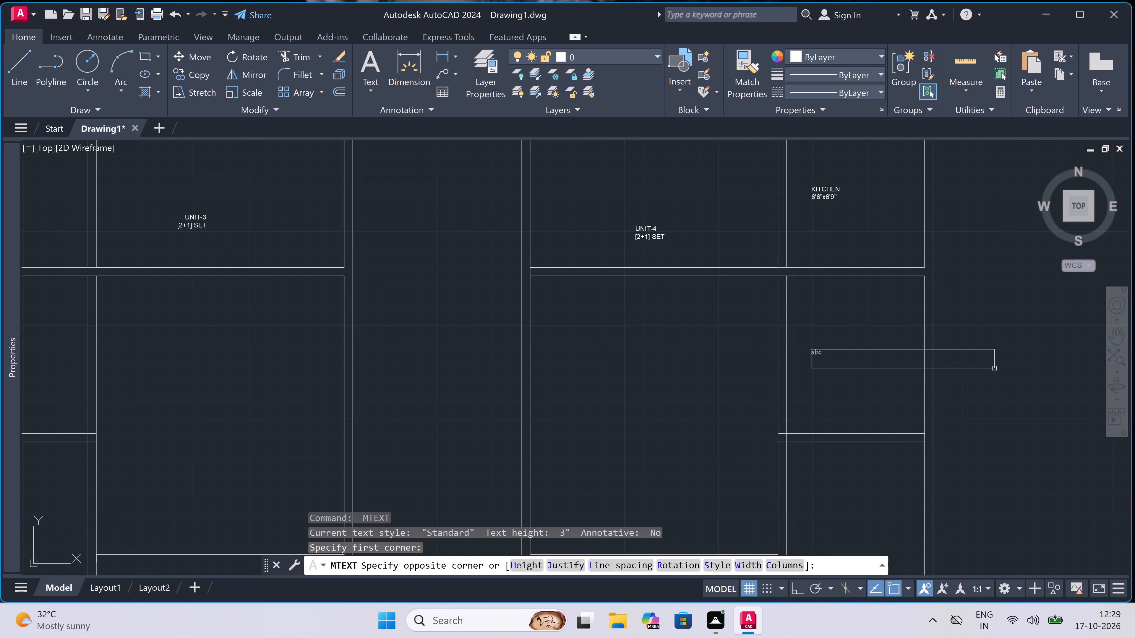
click(1053, 359)
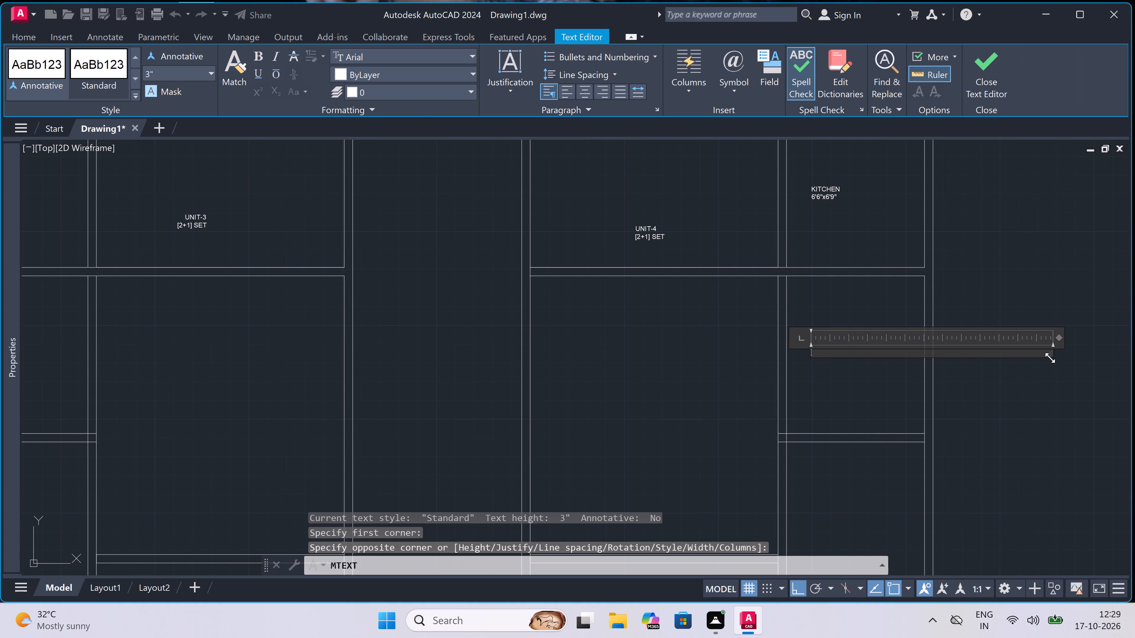
text(KIT)
key(c)
key(g)
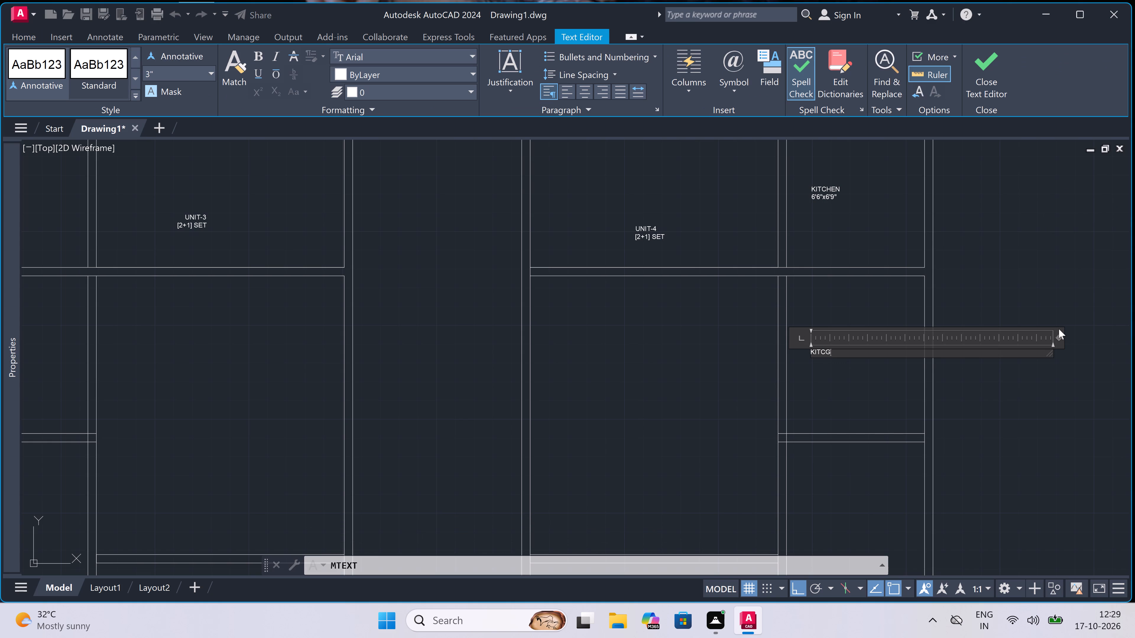
key(BackSpace)
key(h)
key(r)
key(BackSpace)
text(EN)
key(Return)
key(6)
key(apostrophe)
key(6)
key(shift+quotedbl)
key(x)
text(7')
text(0")
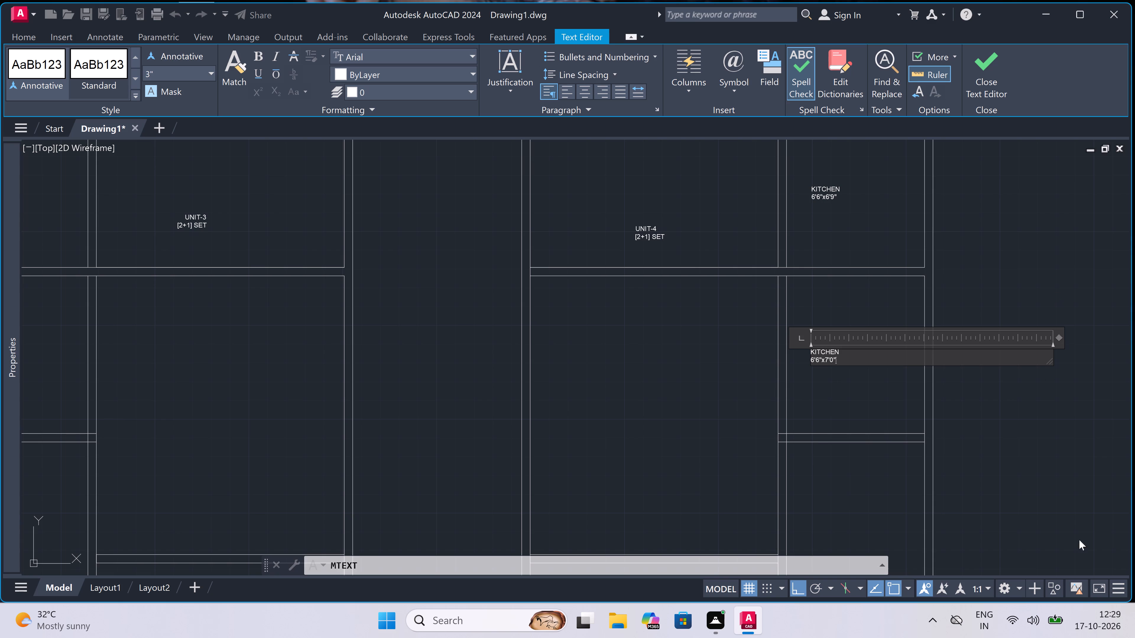
scroll(0, 637, down, 1)
click(535, 498)
Examine the overall plan and the unlabelled rooms south of the UNIT-3 and UNIT-4 drawing rooms for the next one to label.
scroll(535, 499, down, 1)
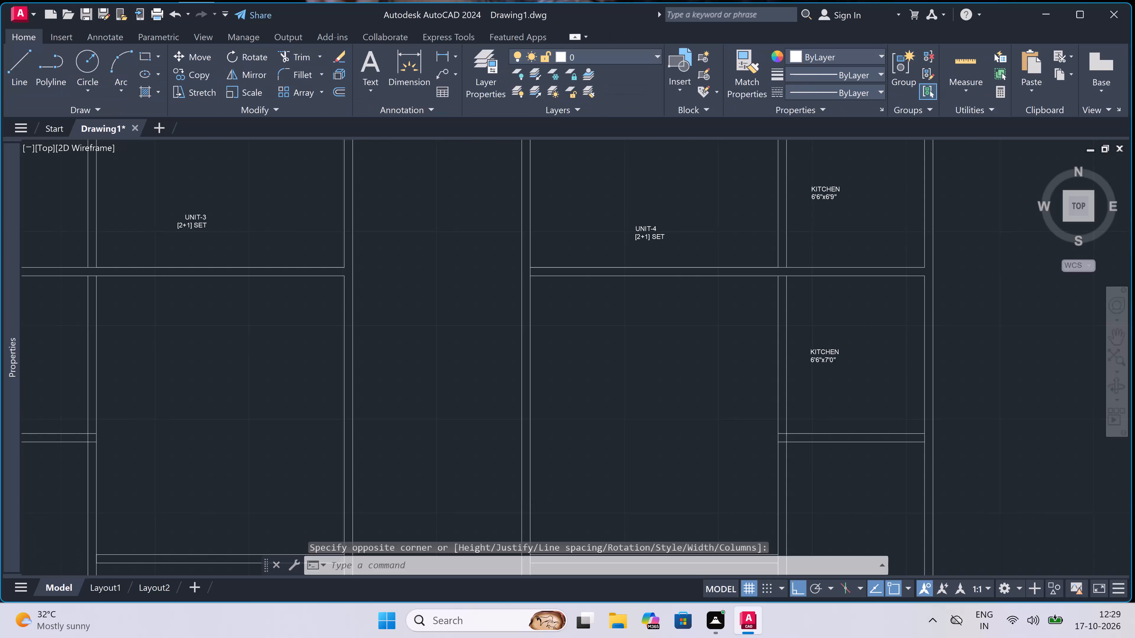
scroll(535, 499, down, 2)
scroll(421, 504, down, 2)
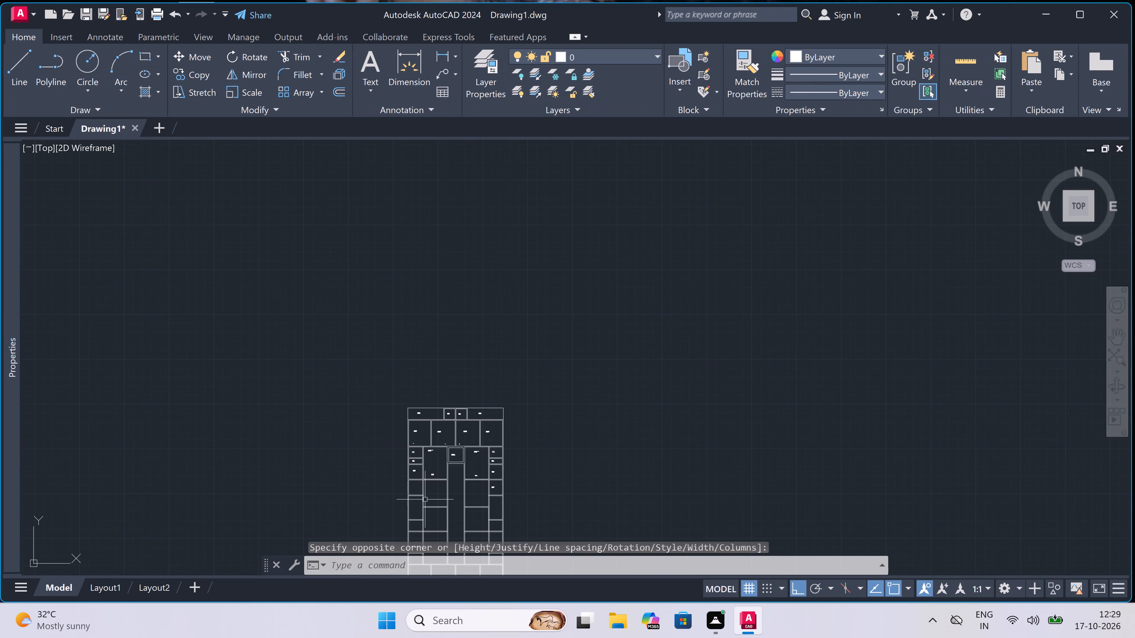
scroll(450, 502, down, 2)
scroll(463, 527, up, 3)
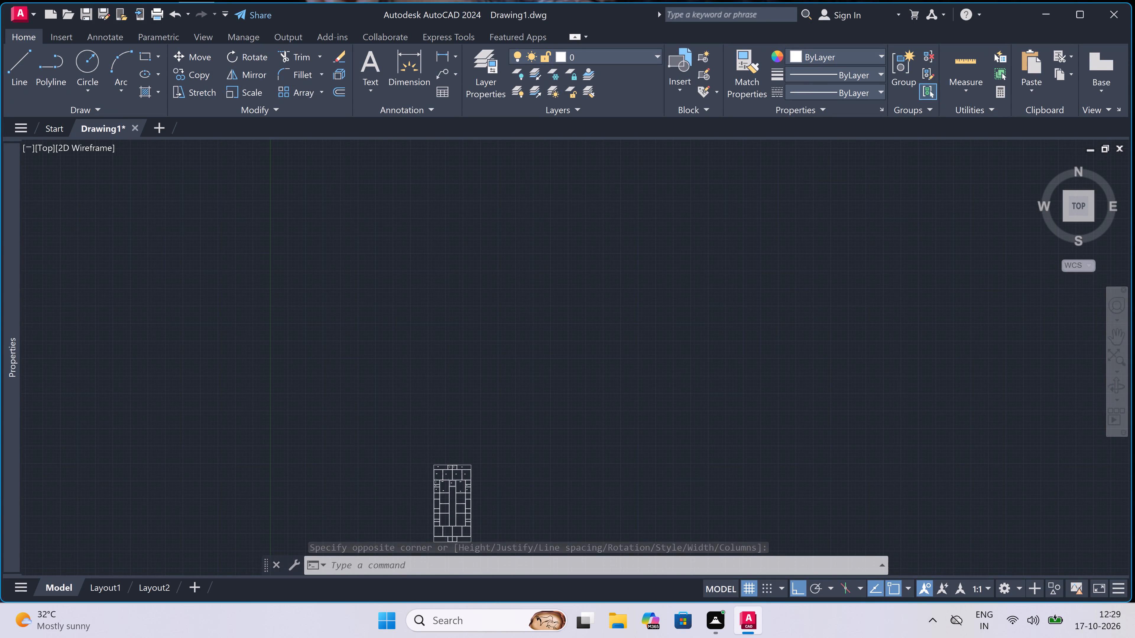
scroll(463, 527, up, 2)
scroll(360, 356, down, 3)
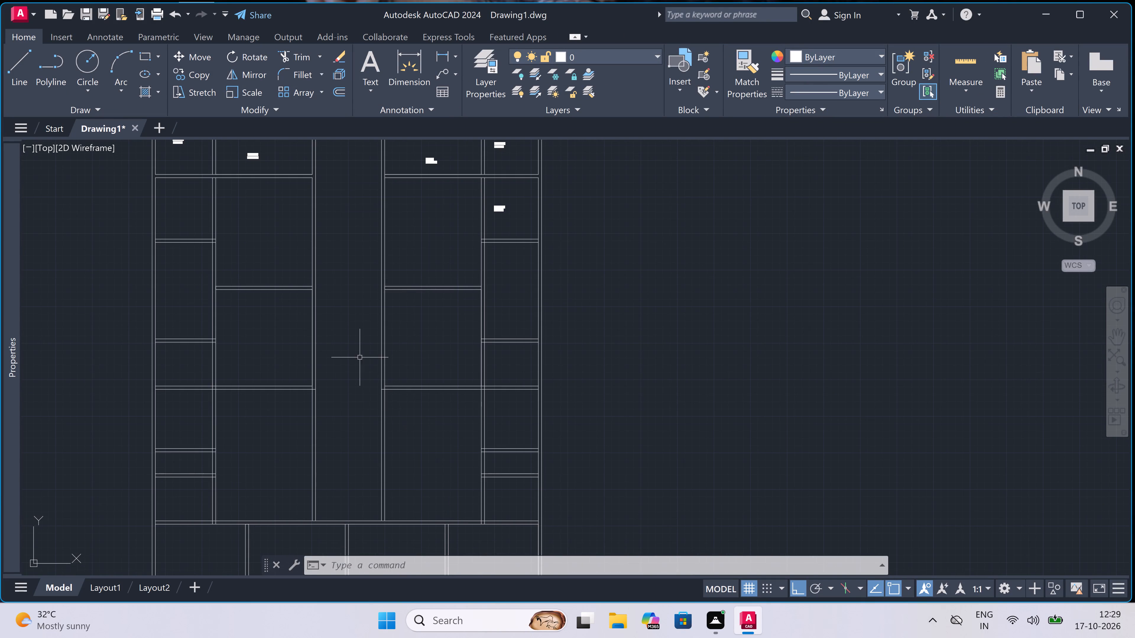
scroll(372, 284, up, 4)
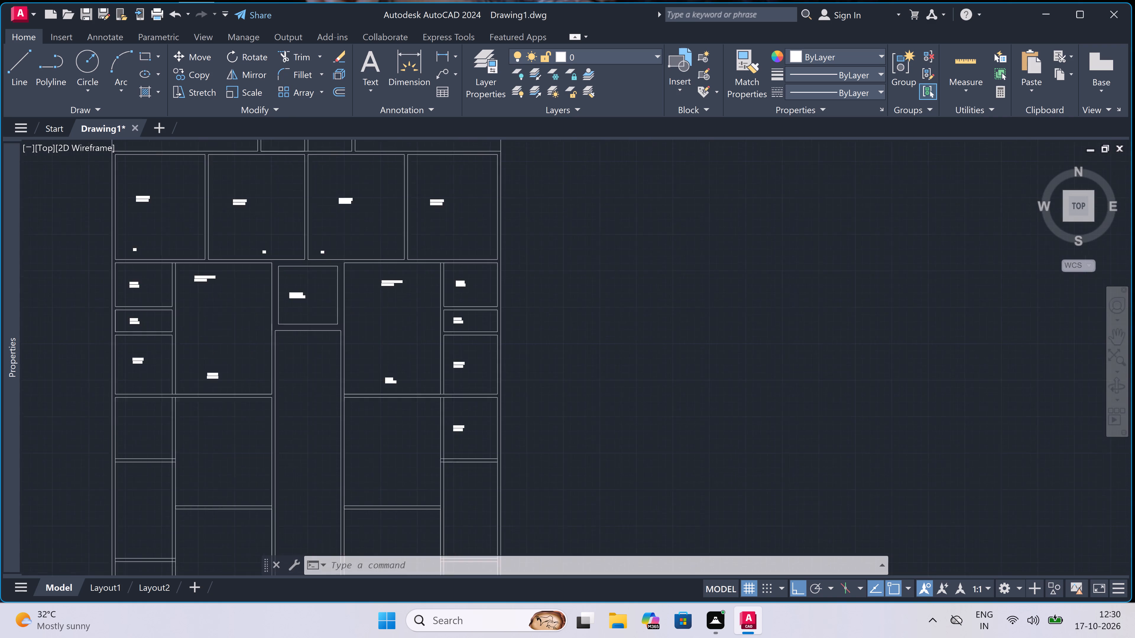
scroll(372, 284, up, 1)
scroll(372, 284, down, 4)
scroll(336, 399, up, 4)
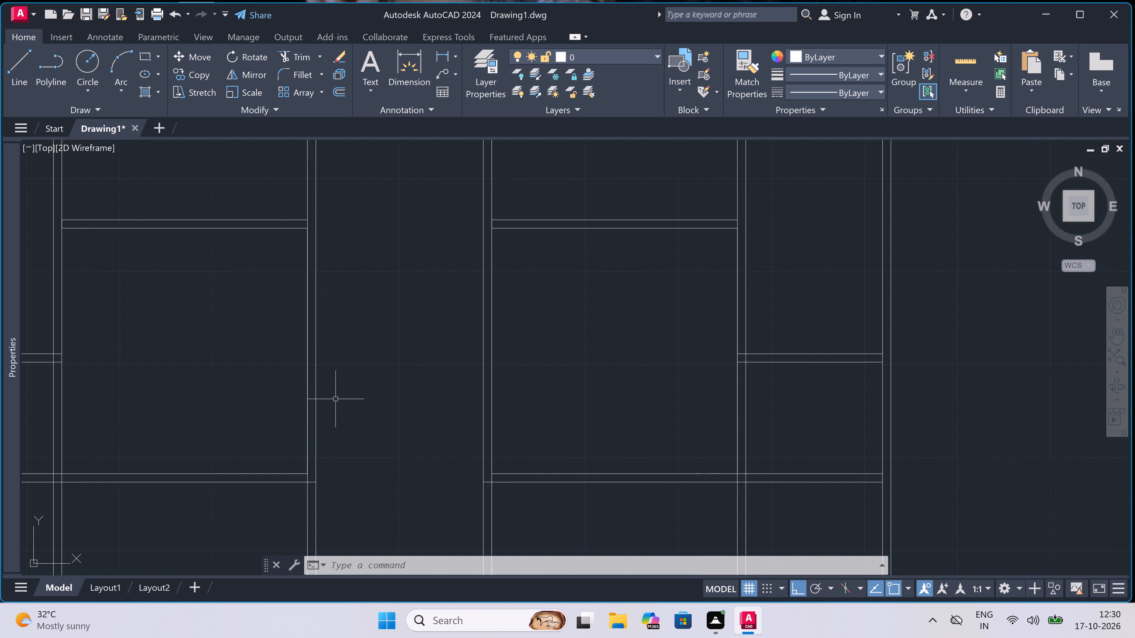
scroll(335, 399, down, 2)
scroll(335, 399, up, 1)
scroll(300, 394, down, 1)
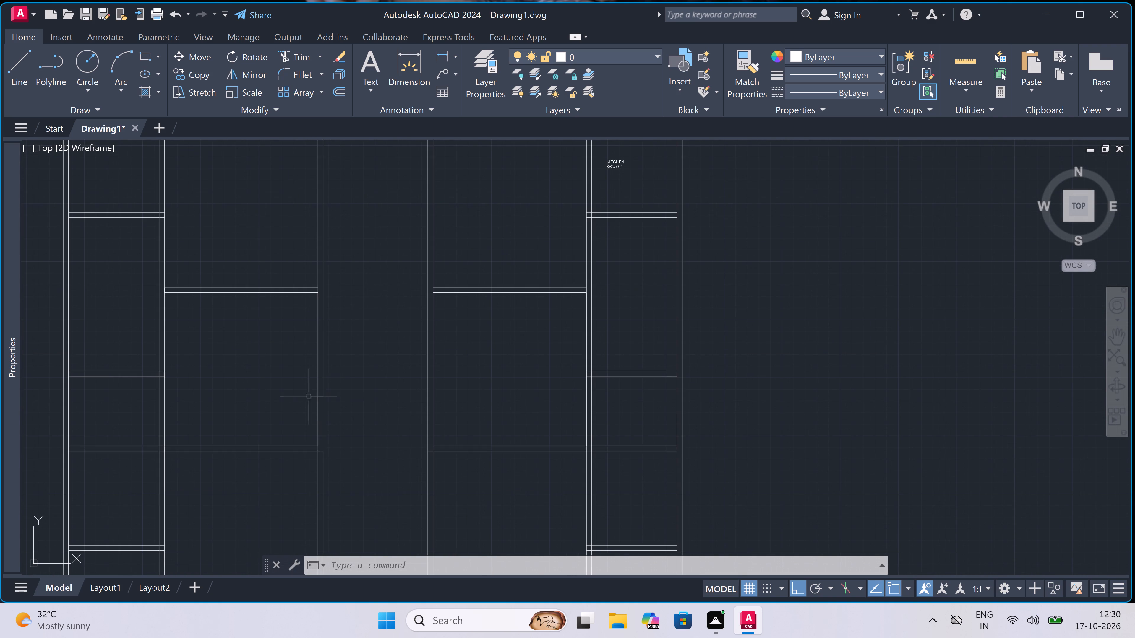
scroll(148, 379, up, 2)
scroll(147, 380, down, 2)
scroll(147, 380, up, 2)
scroll(147, 380, down, 2)
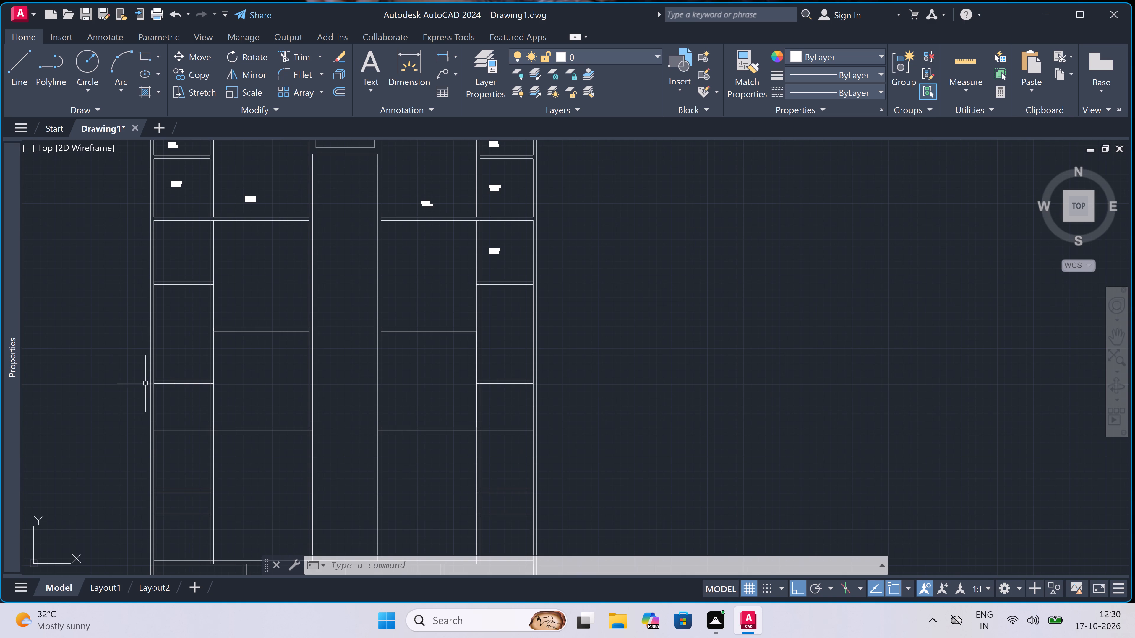
scroll(145, 383, up, 1)
scroll(145, 383, down, 2)
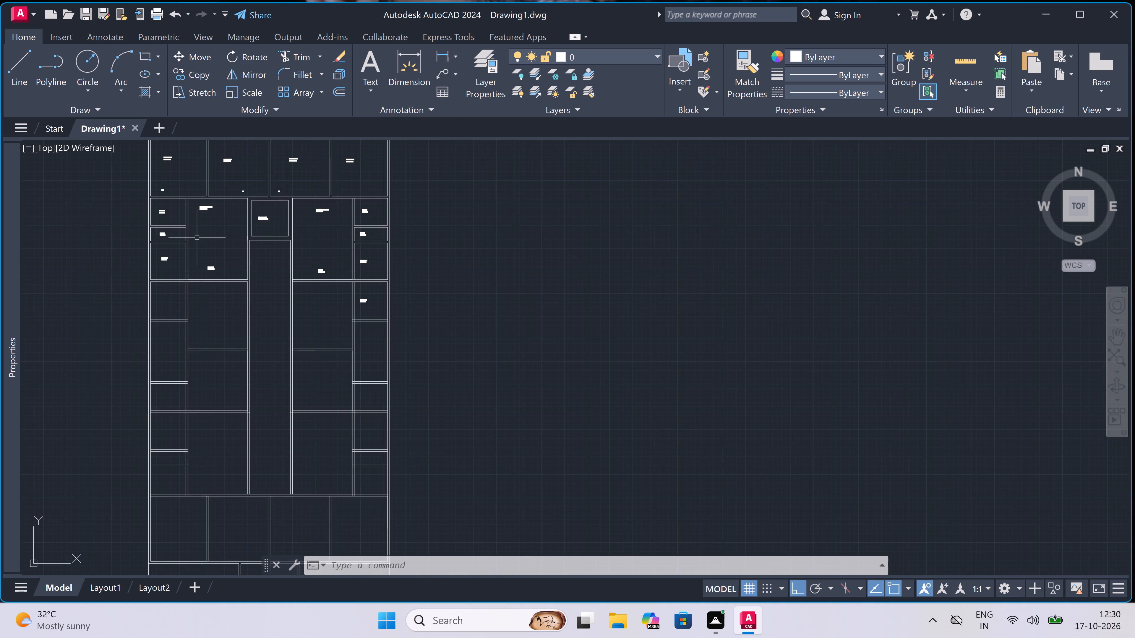
scroll(186, 236, up, 3)
scroll(186, 236, down, 1)
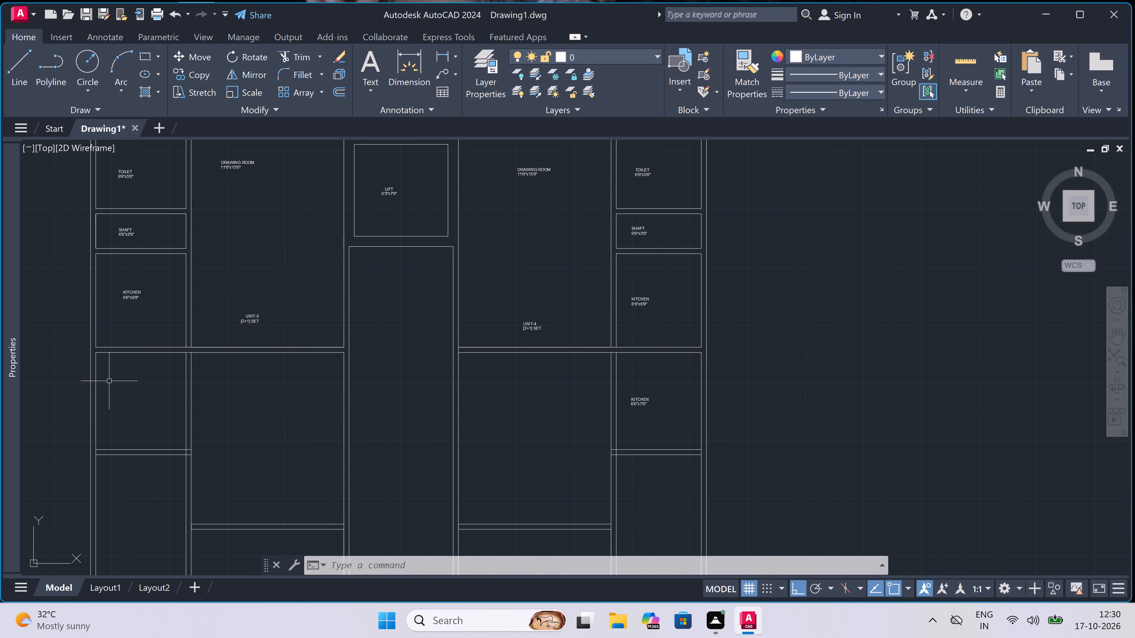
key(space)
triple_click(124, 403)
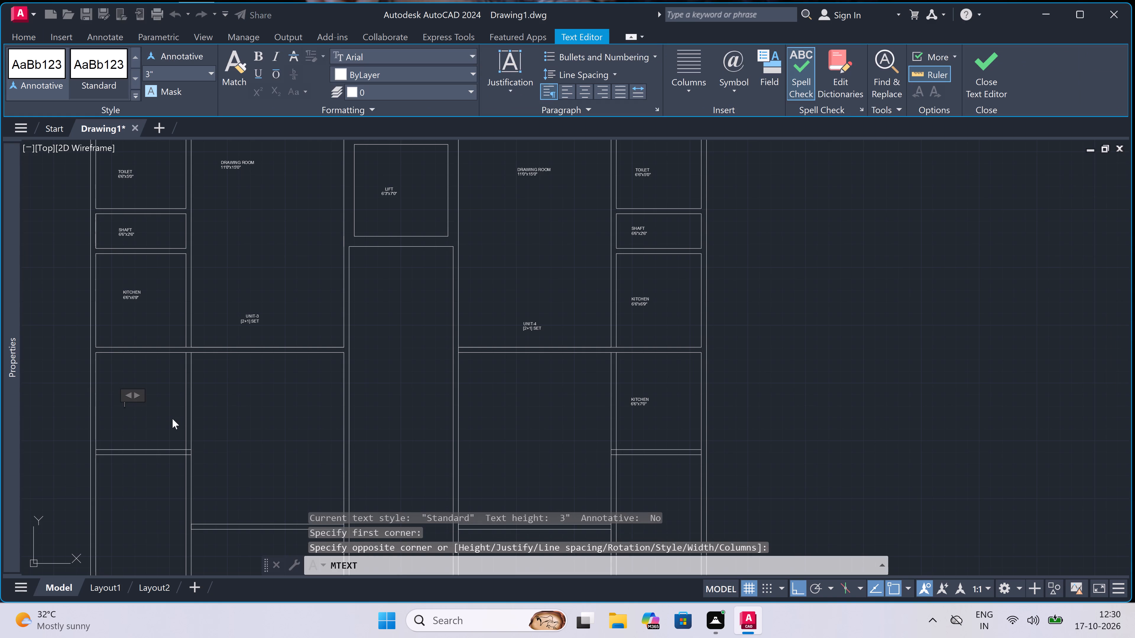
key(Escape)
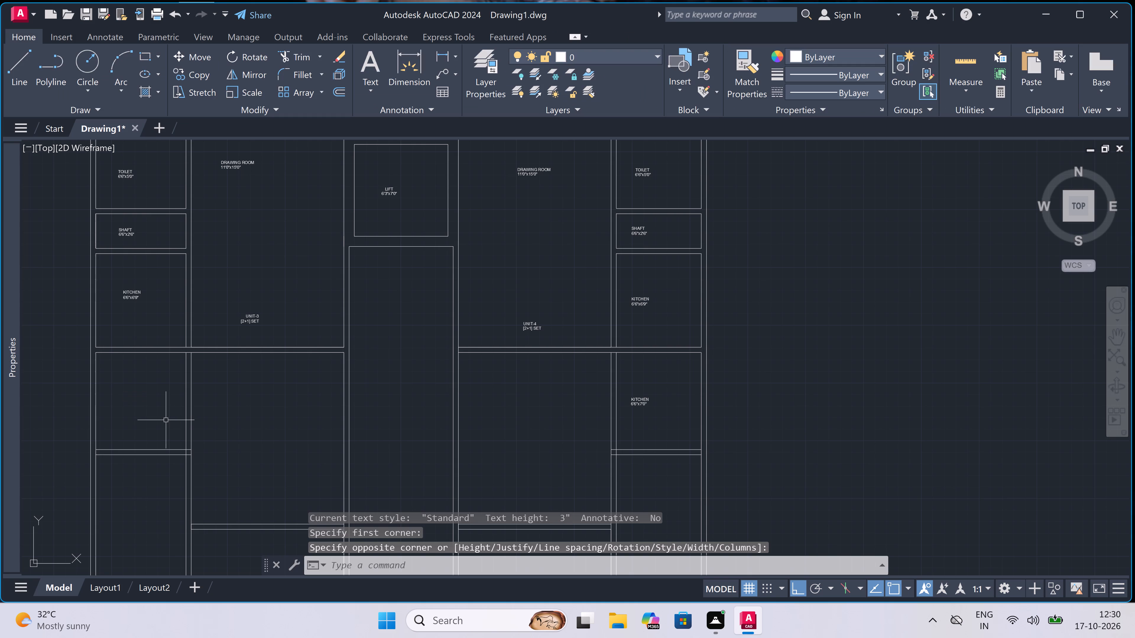
Place a two-line multiline text label reading KITCHEN, 6'6"x7'0" in the room directly south of the western 6'6"x6'9" KITCHEN.
key(space)
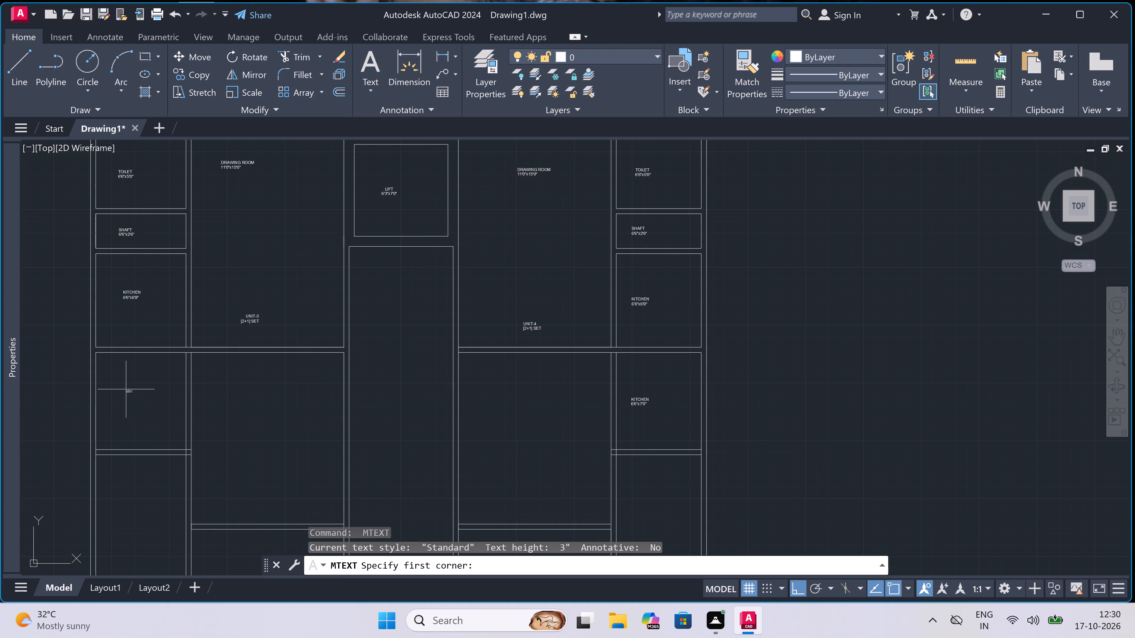
click(122, 395)
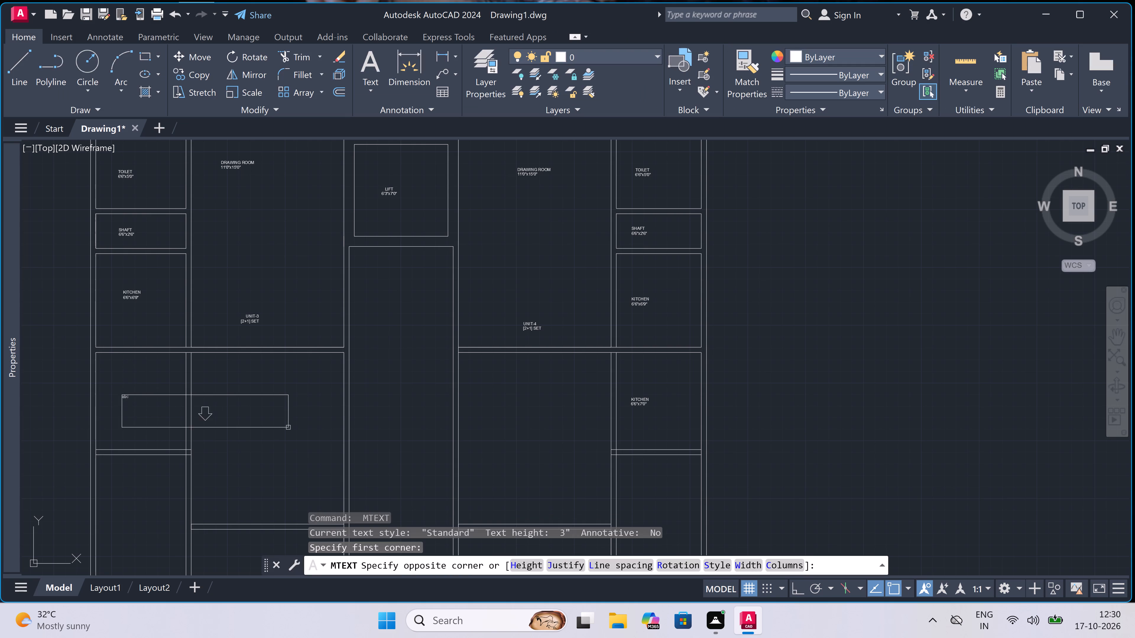
click(364, 396)
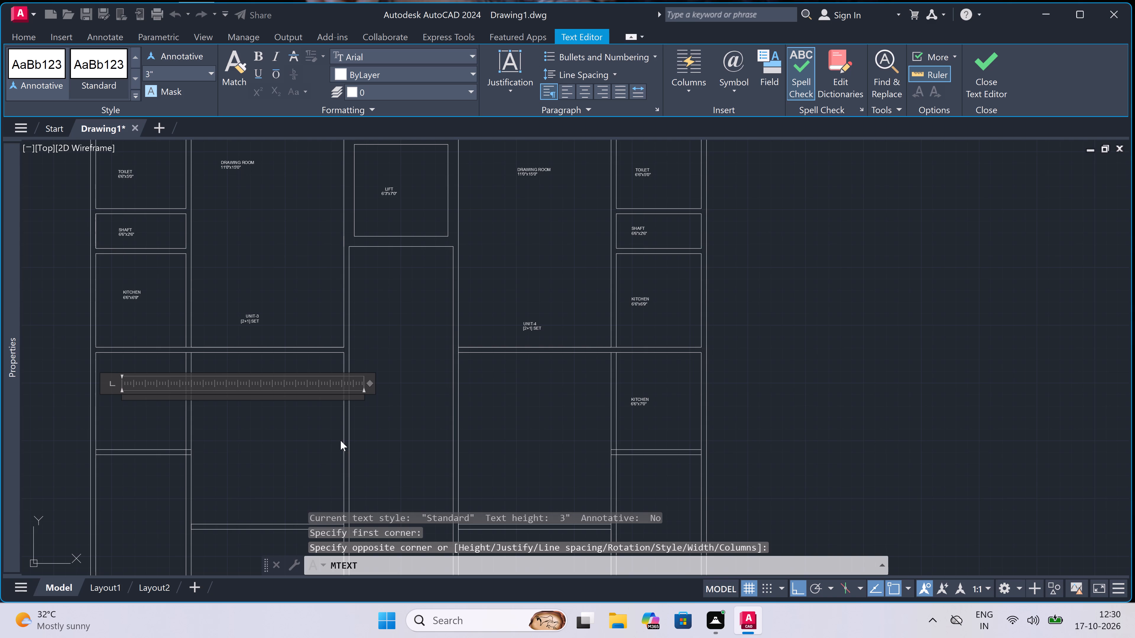
text(KITCHEN)
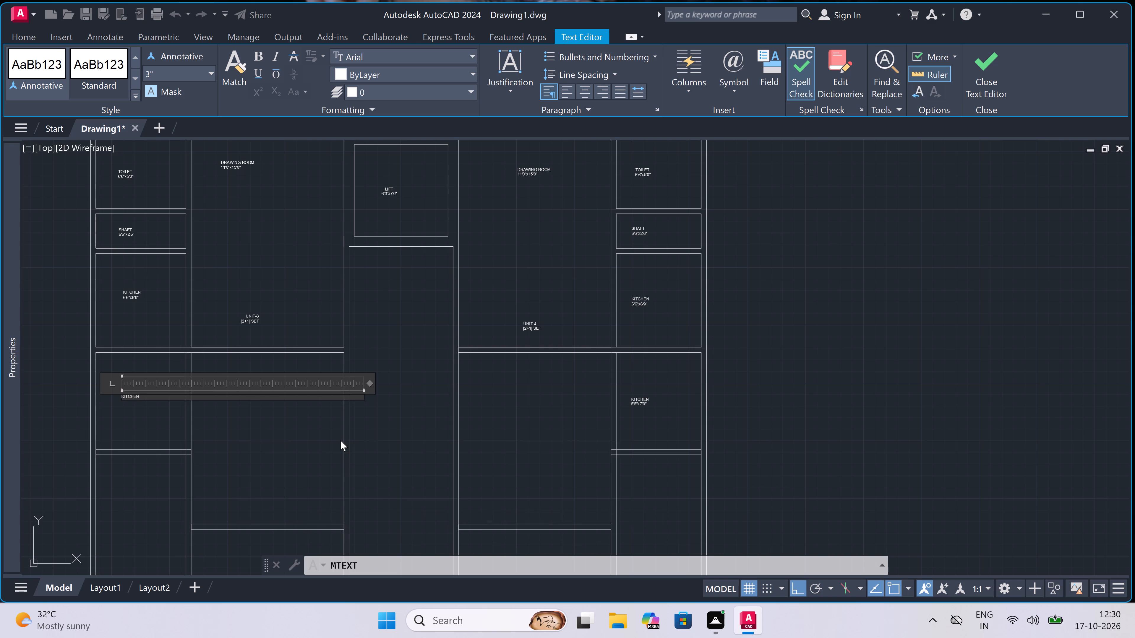
key(Return)
text(6')
key(6)
text("x)
key(7)
key(apostrophe)
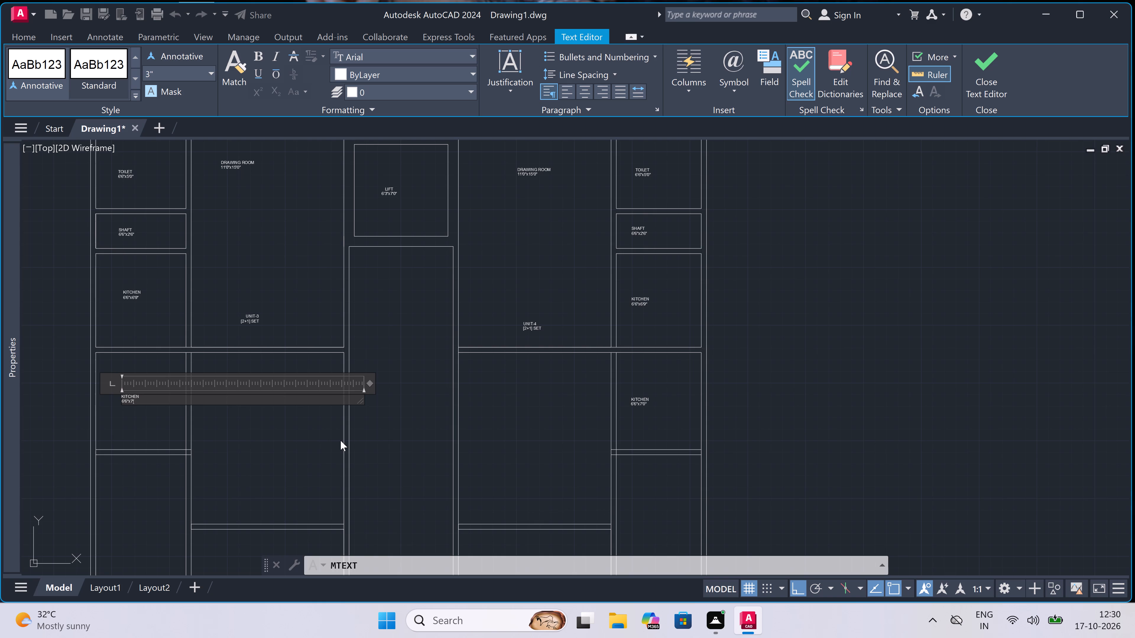
text(0")
drag(223, 0, 103, 407)
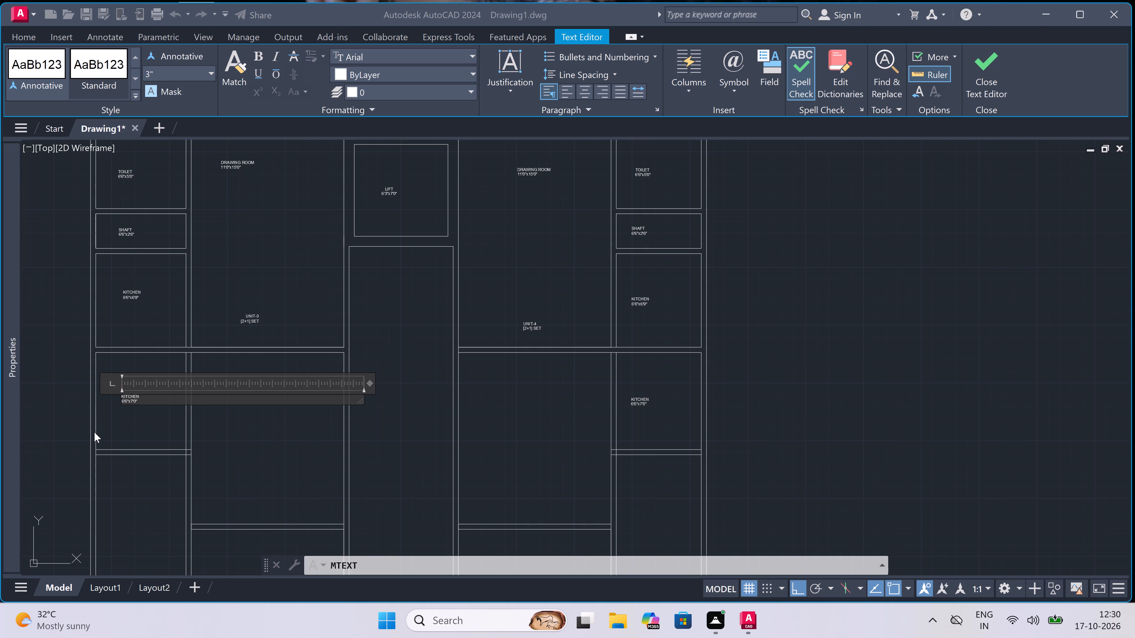
drag(103, 506, 105, 502)
click(175, 473)
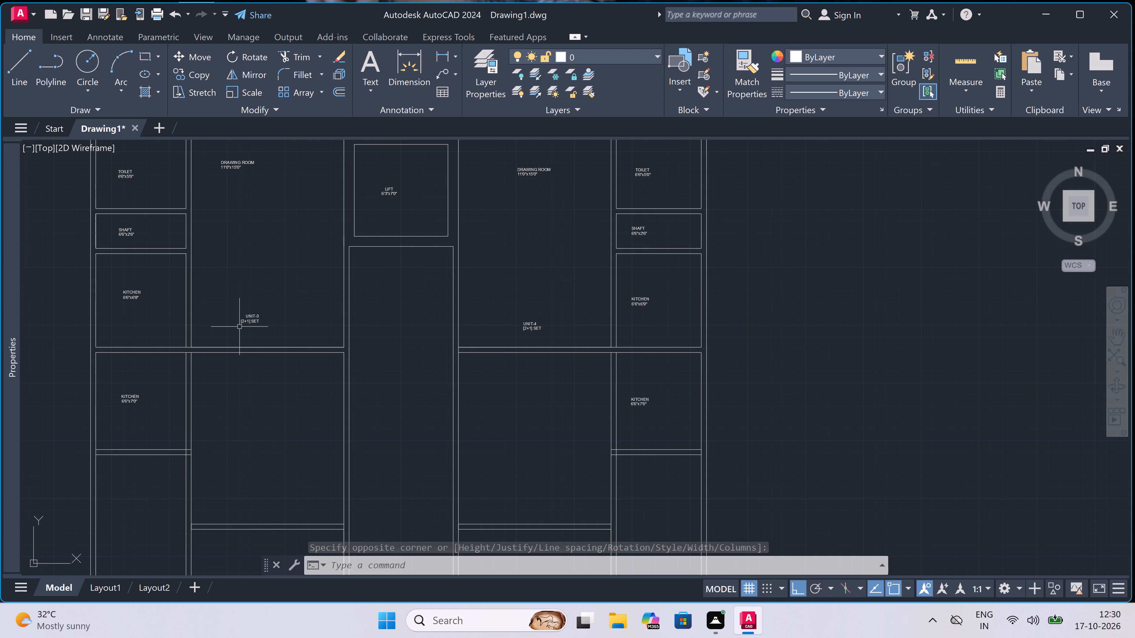
Start a multiline text label in the unlabelled room directly south of the UNIT-3 [2+1] SET label.
scroll(236, 365, up, 1)
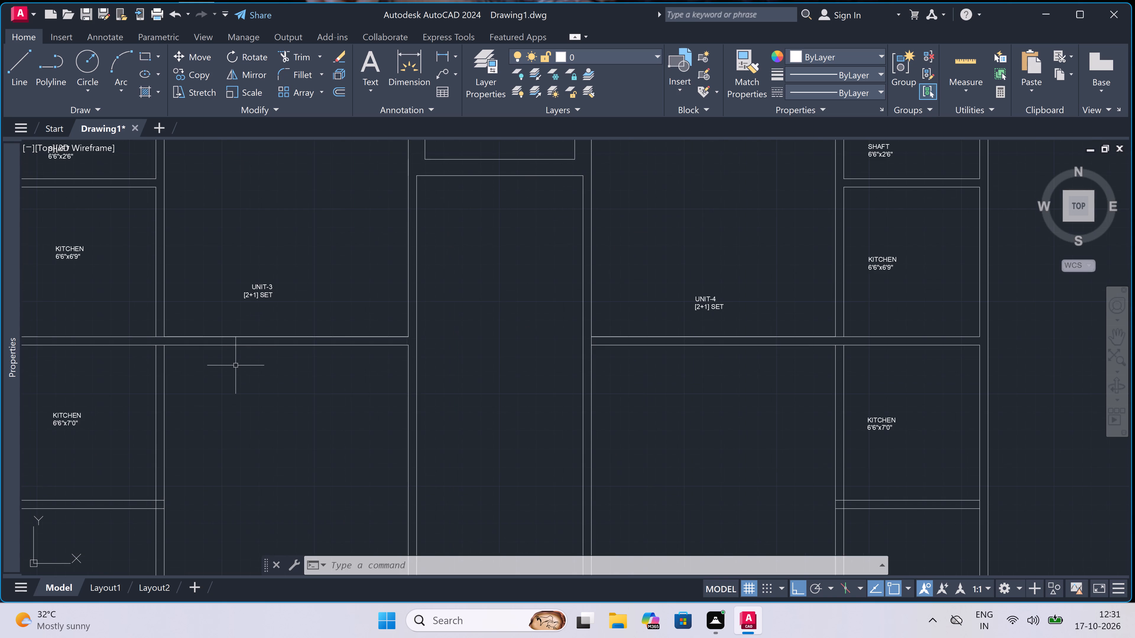
scroll(236, 365, down, 1)
scroll(235, 384, up, 1)
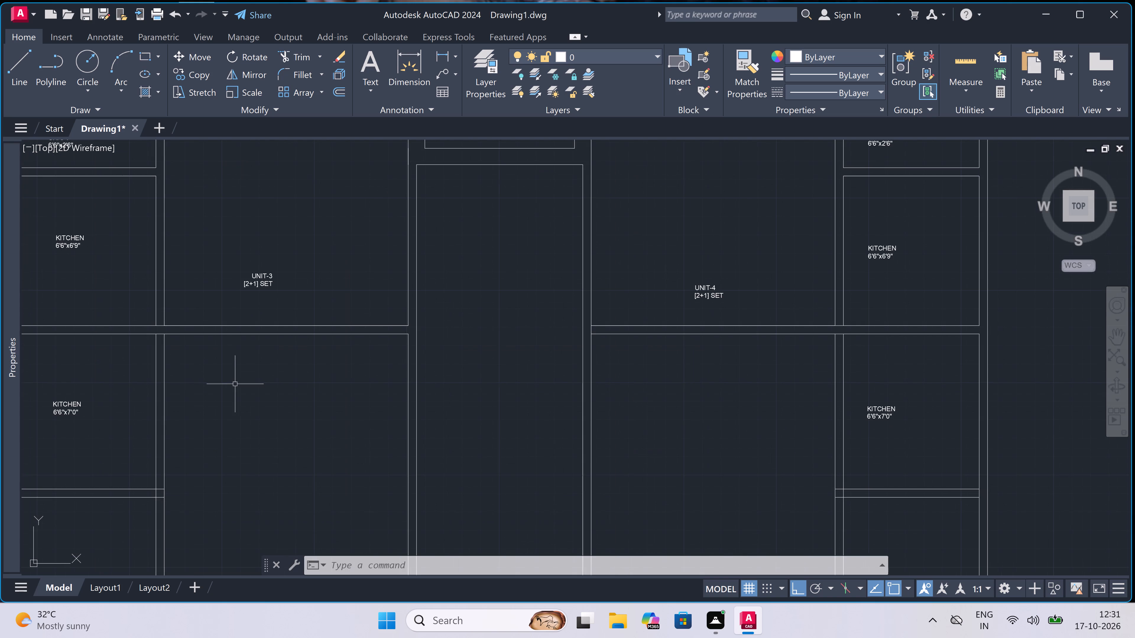
scroll(235, 384, down, 1)
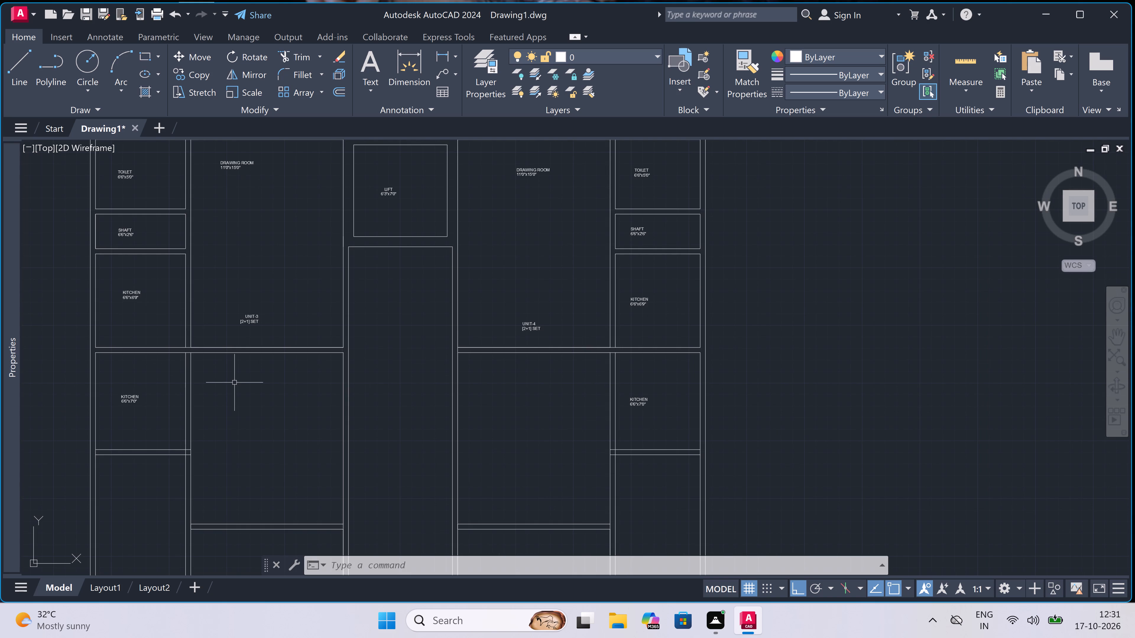
scroll(231, 382, up, 1)
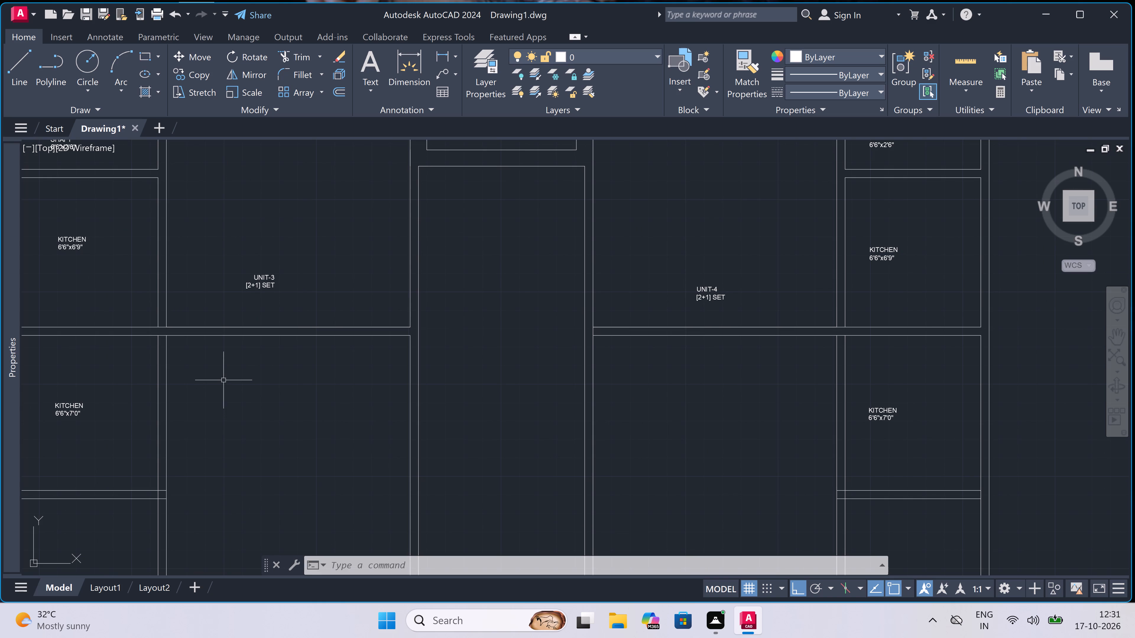
key(space)
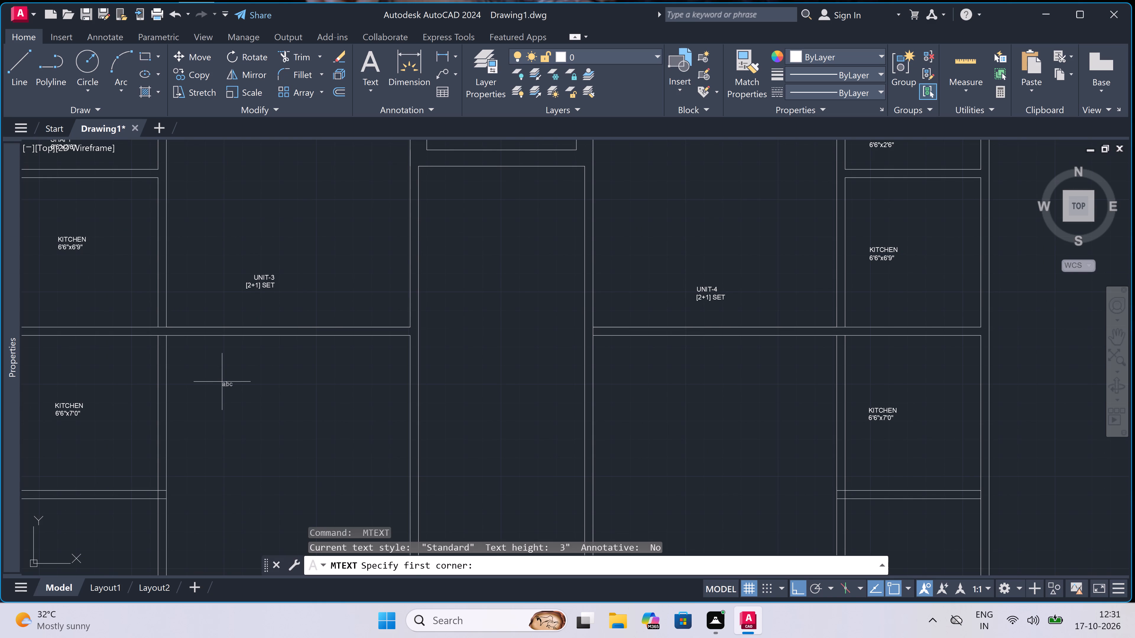
click(222, 382)
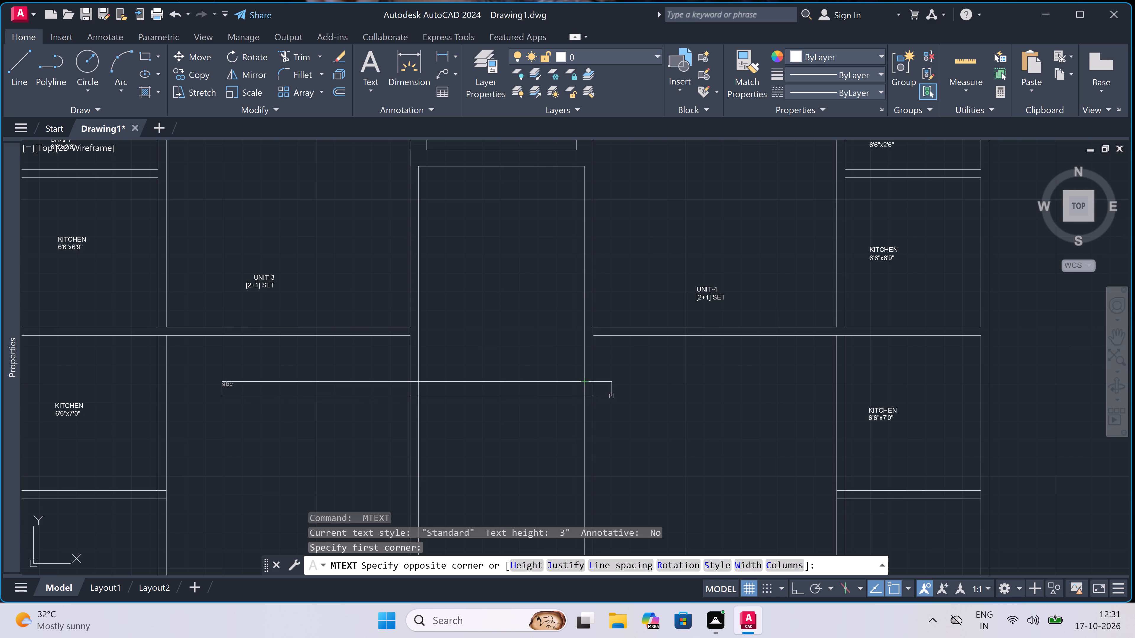
click(622, 401)
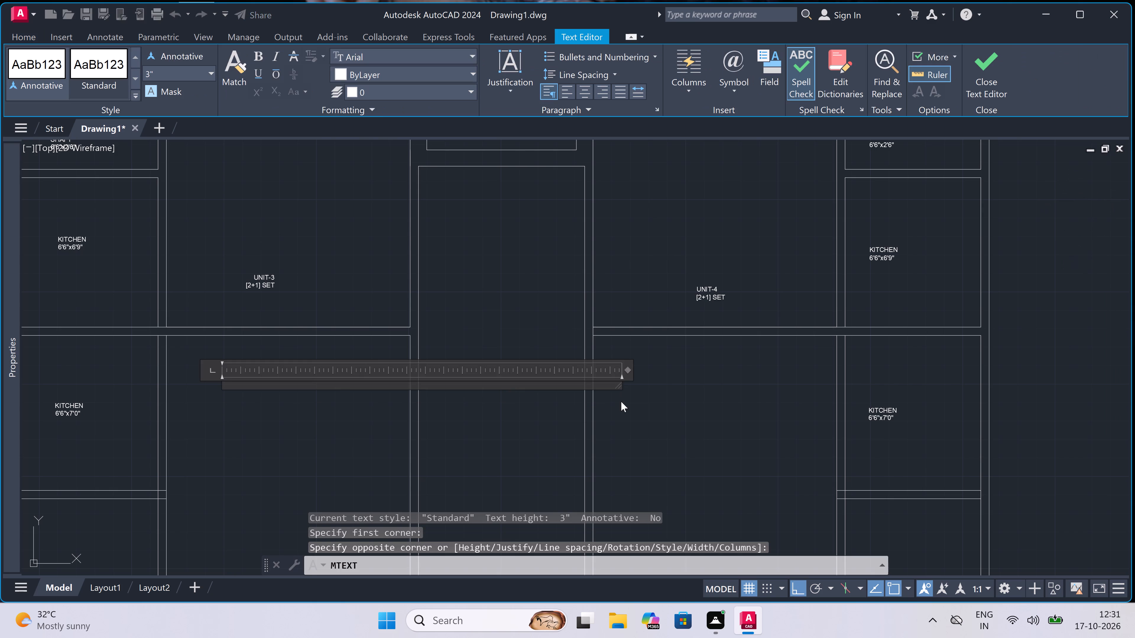
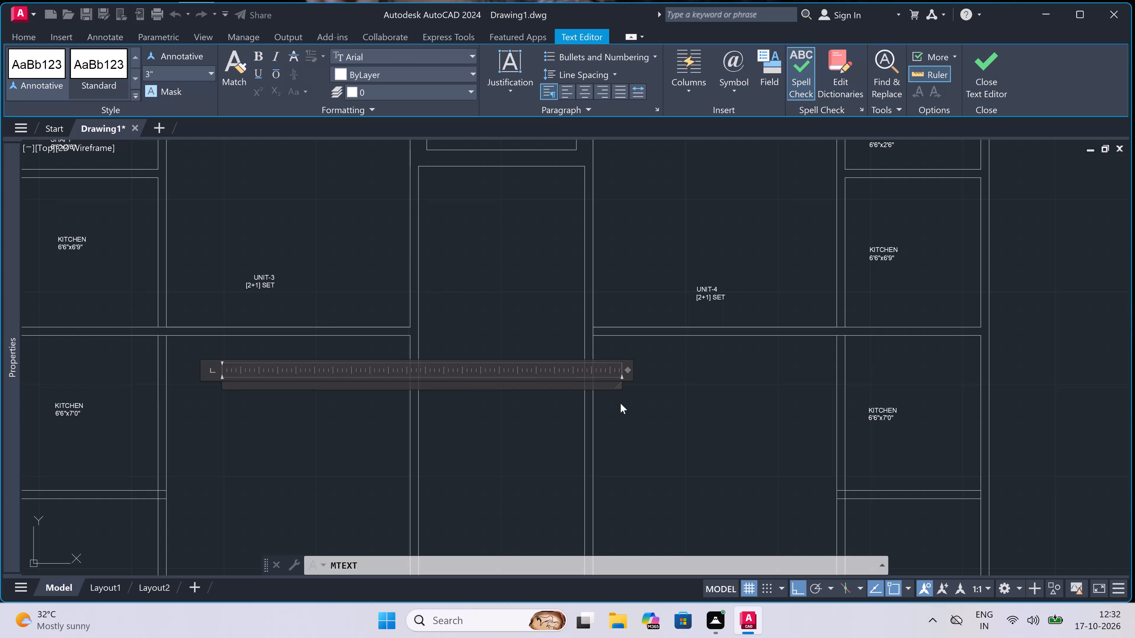
Fill in the open multiline text label with two lines reading DRAWING ROOM, 11'0"x12'4" and finish it.
text(DR)
text(AW)
text(ING)
key(space)
text(ROOM)
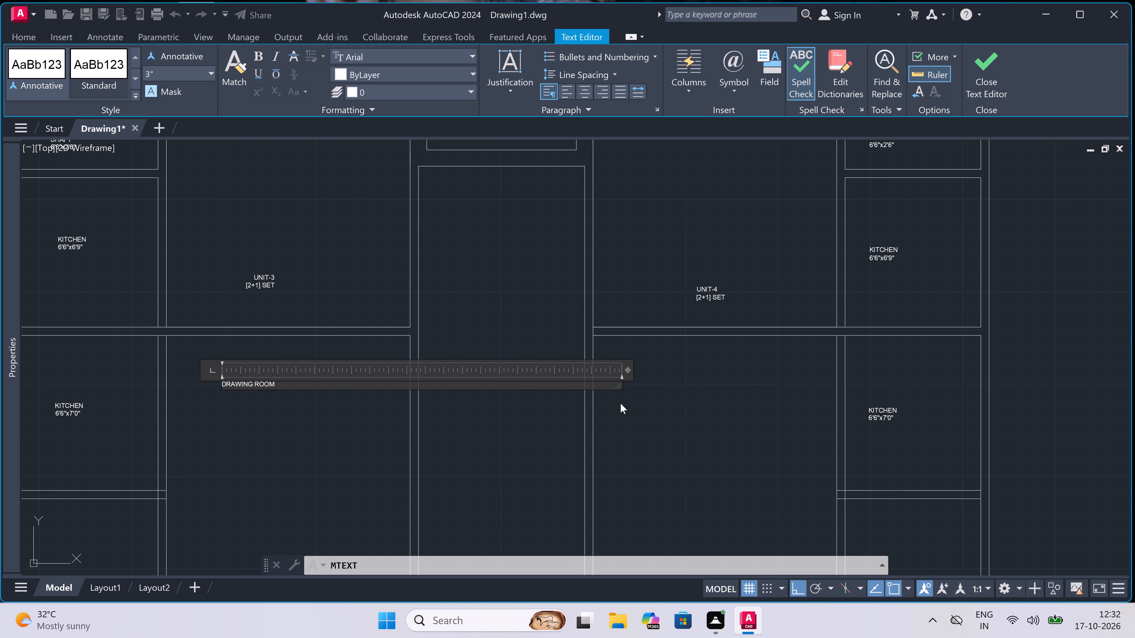
key(Return)
text(11)
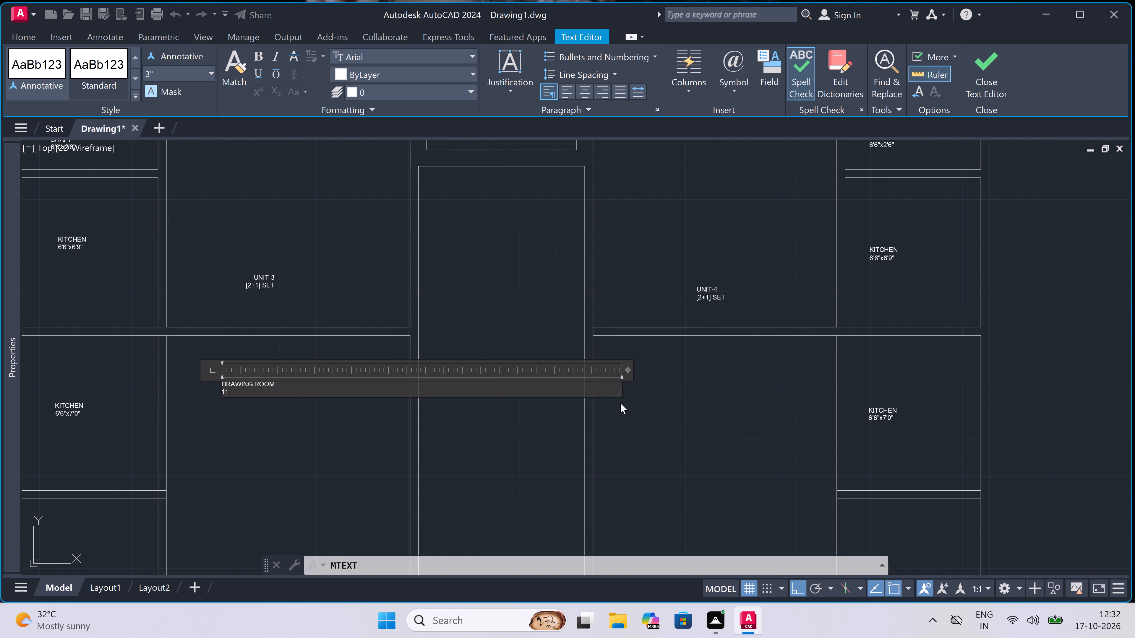
key(apostrophe)
key(0)
key(shift+quotedbl)
key(x)
key(1)
text(2'4)
key(shift+quotedbl)
click(374, 495)
Place a two-line multiline text label reading UNIT -2, [1+1] SET below the 11'0"x12'4" DRAWING ROOM label in the same room.
scroll(372, 495, down, 1)
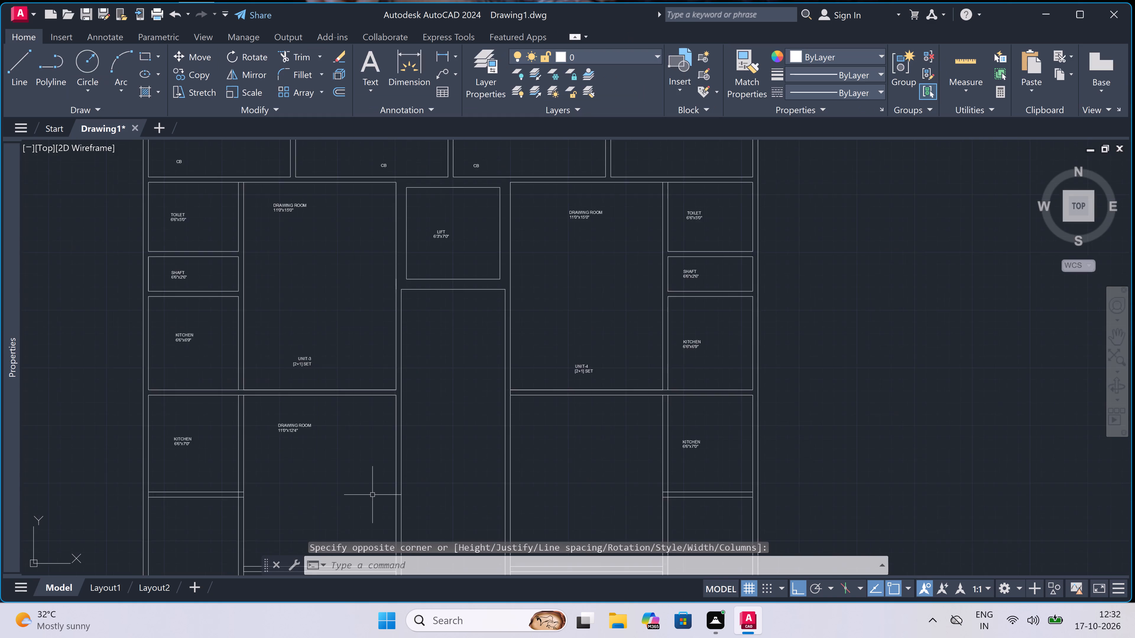
scroll(372, 495, down, 4)
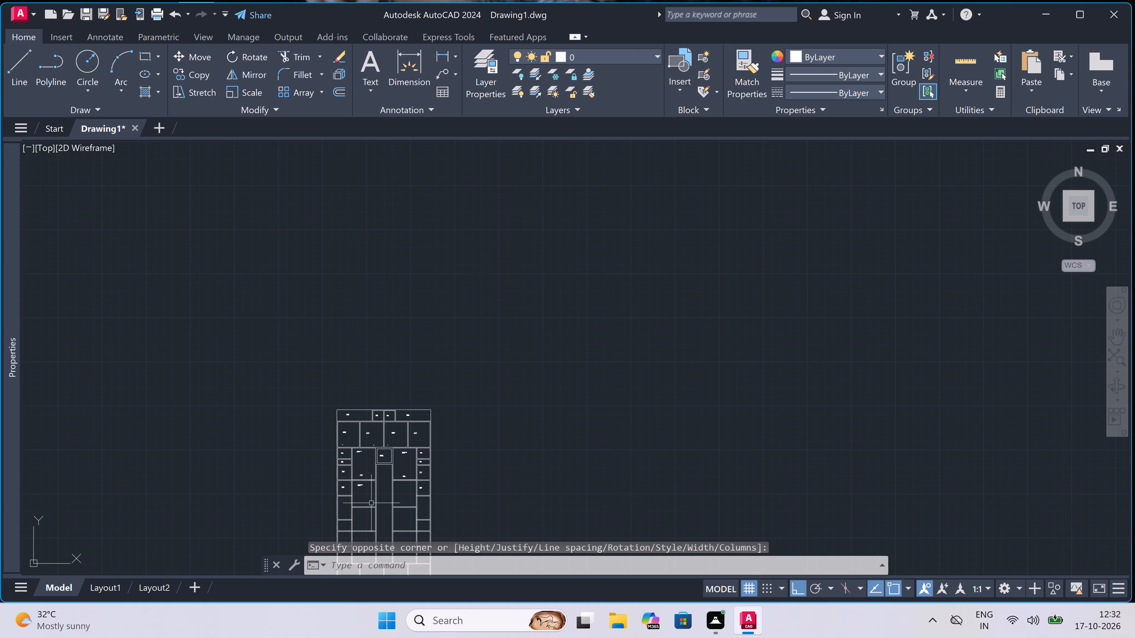
scroll(371, 506, up, 5)
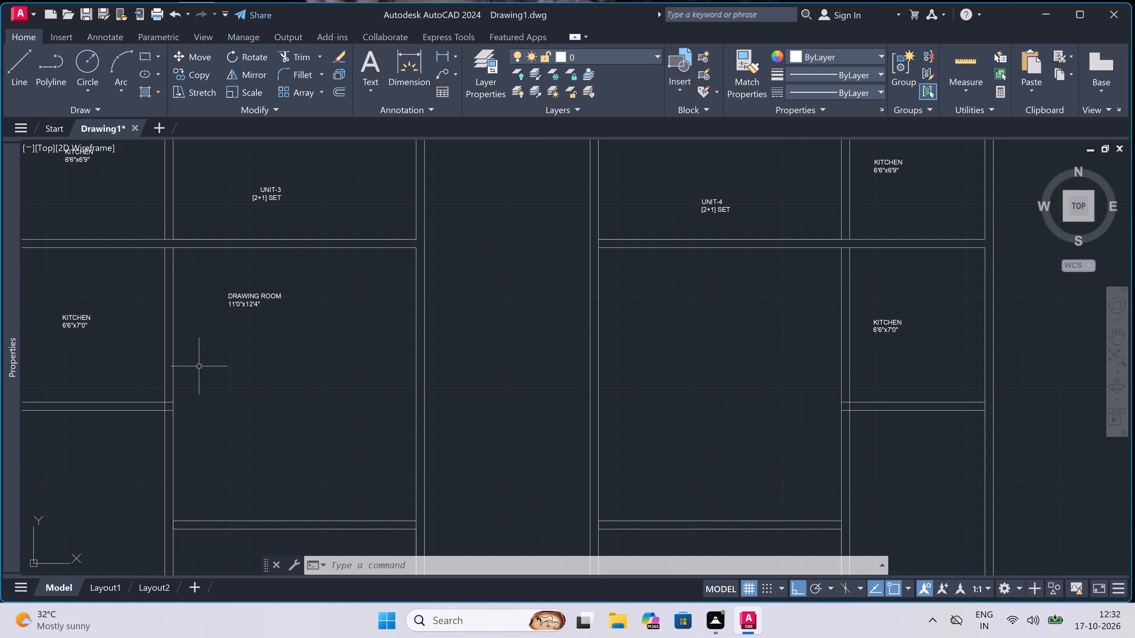
scroll(198, 374, down, 2)
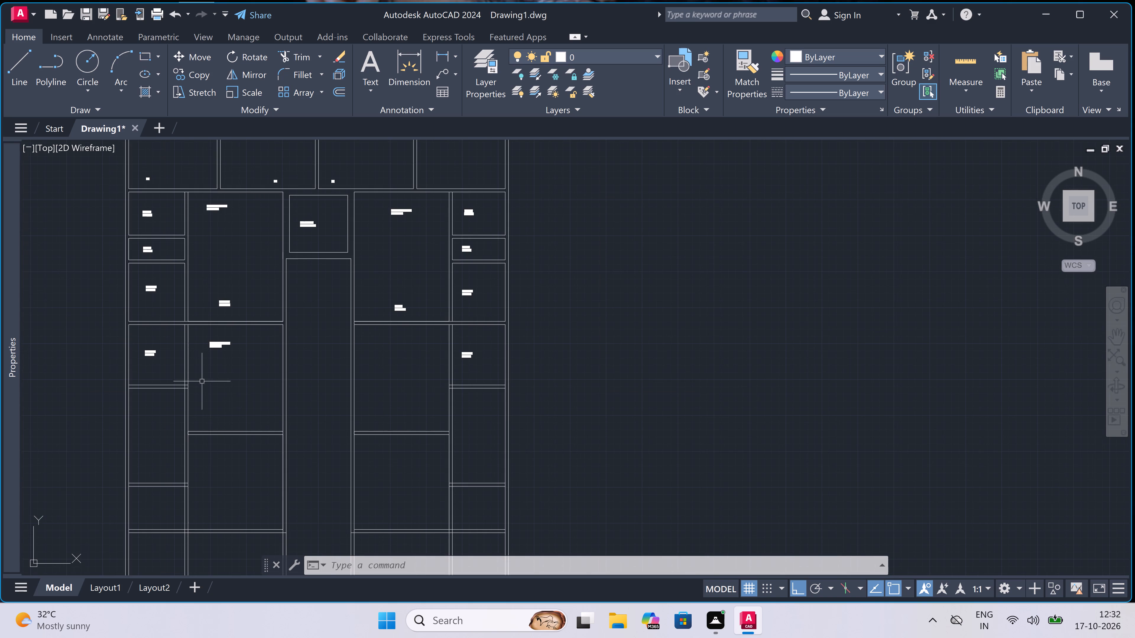
scroll(203, 385, up, 2)
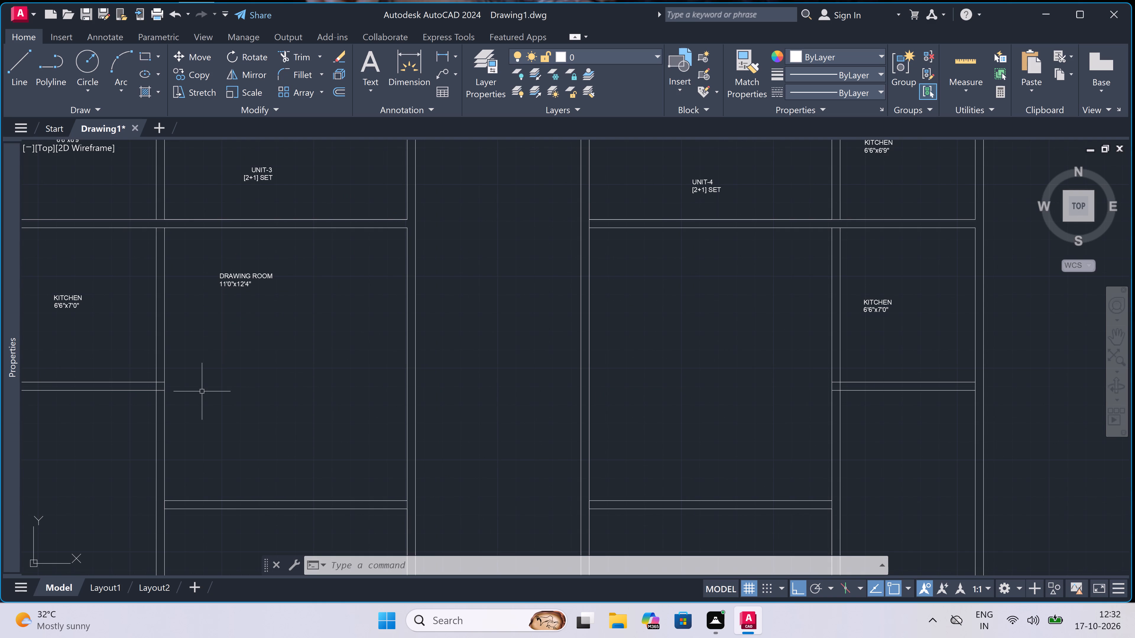
key(space)
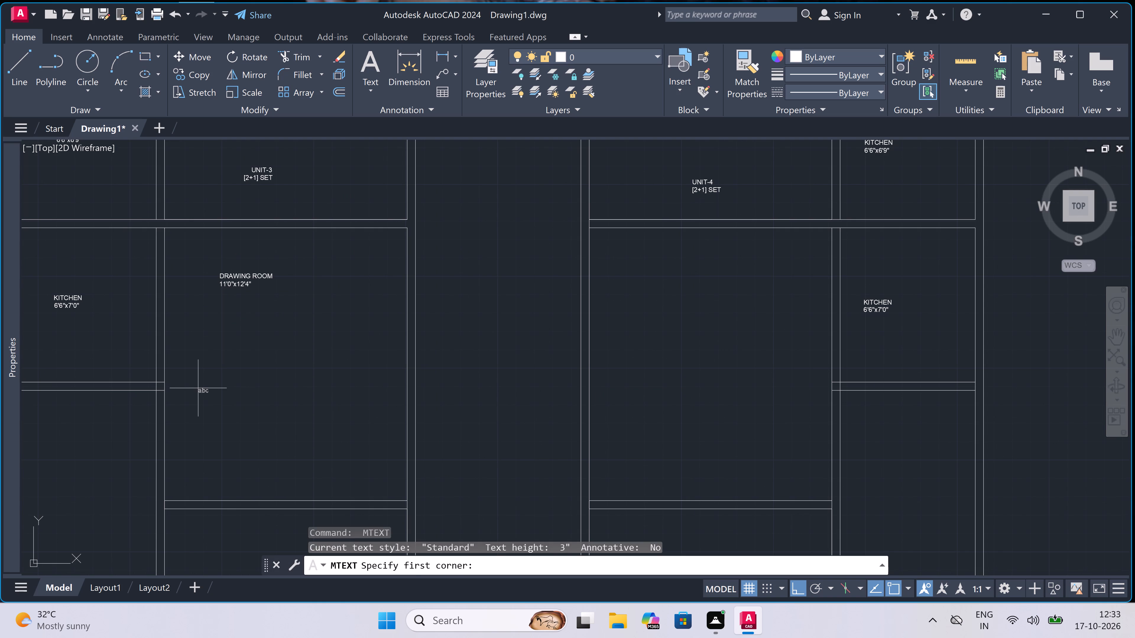
click(198, 388)
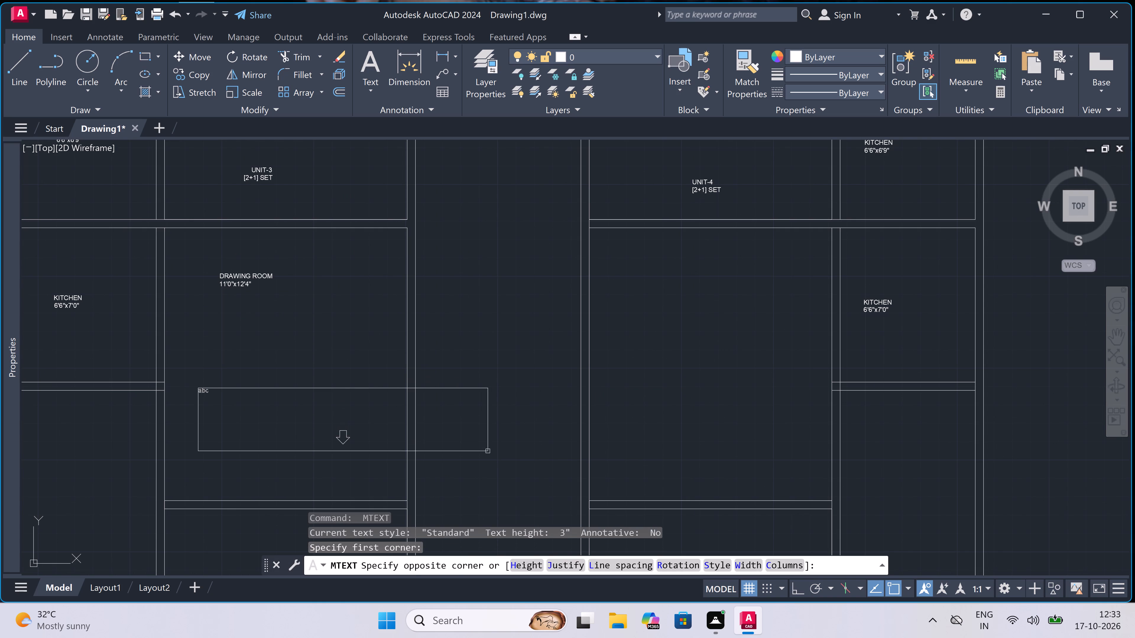
click(507, 401)
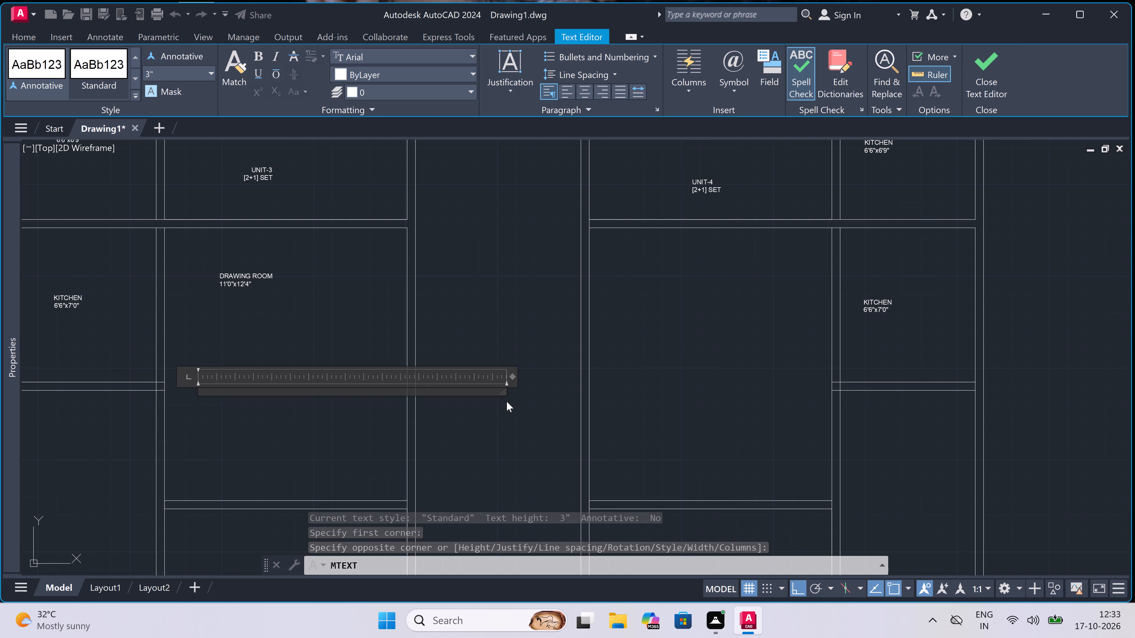
text(UNIT -)
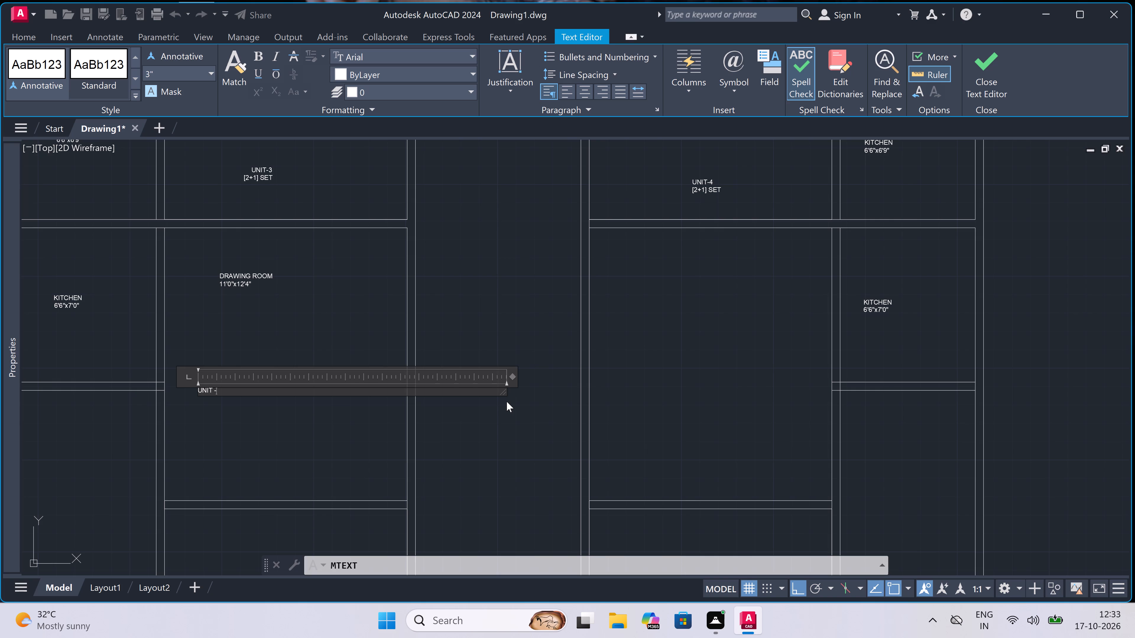
key(2)
key(Return)
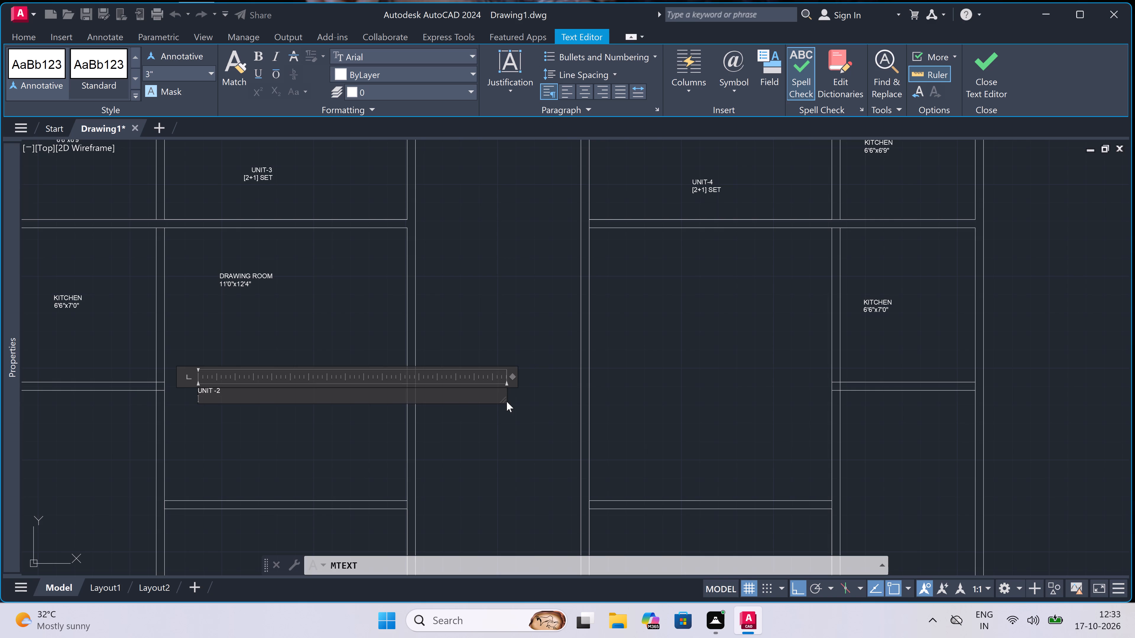
key(bracketleft)
key(1)
key(shift+plus)
key(1)
key(bracketright)
key(space)
text(SET)
click(389, 487)
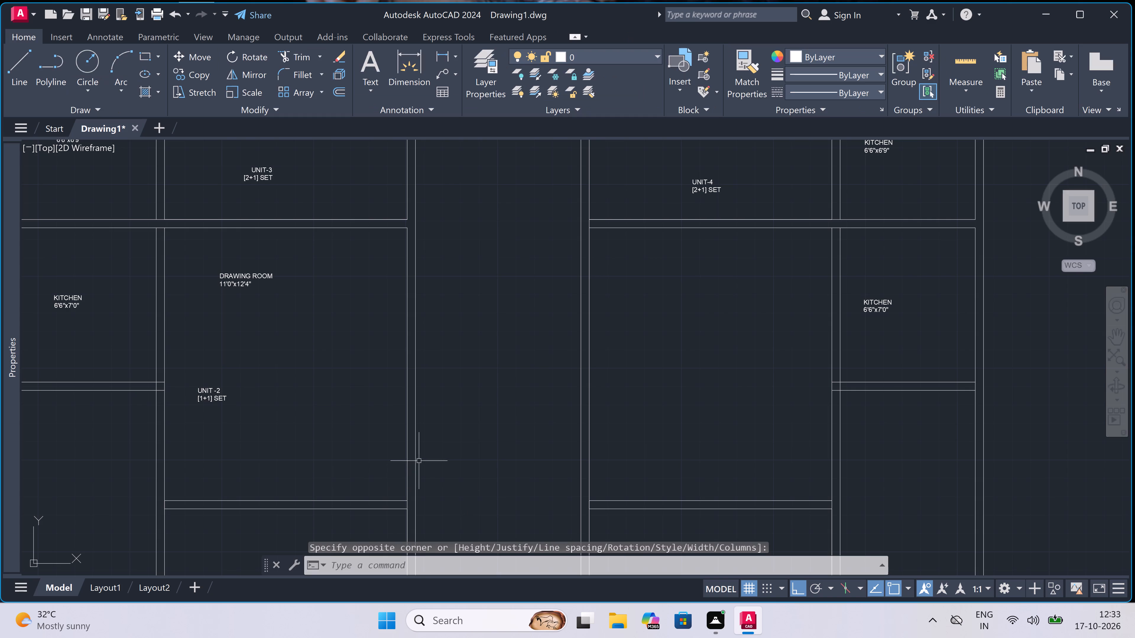
Start a multiline text label in the central corridor, level with the 11'0"x12'4" DRAWING ROOM label, with an indented first line reading PASSAGE.
scroll(499, 344, down, 1)
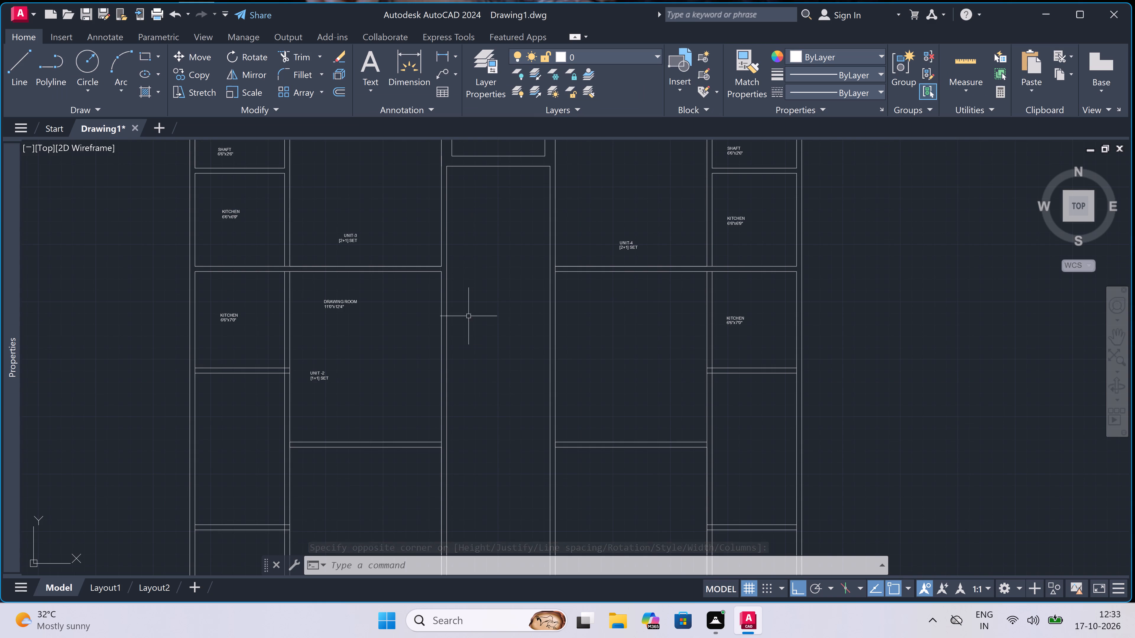
scroll(471, 327, up, 1)
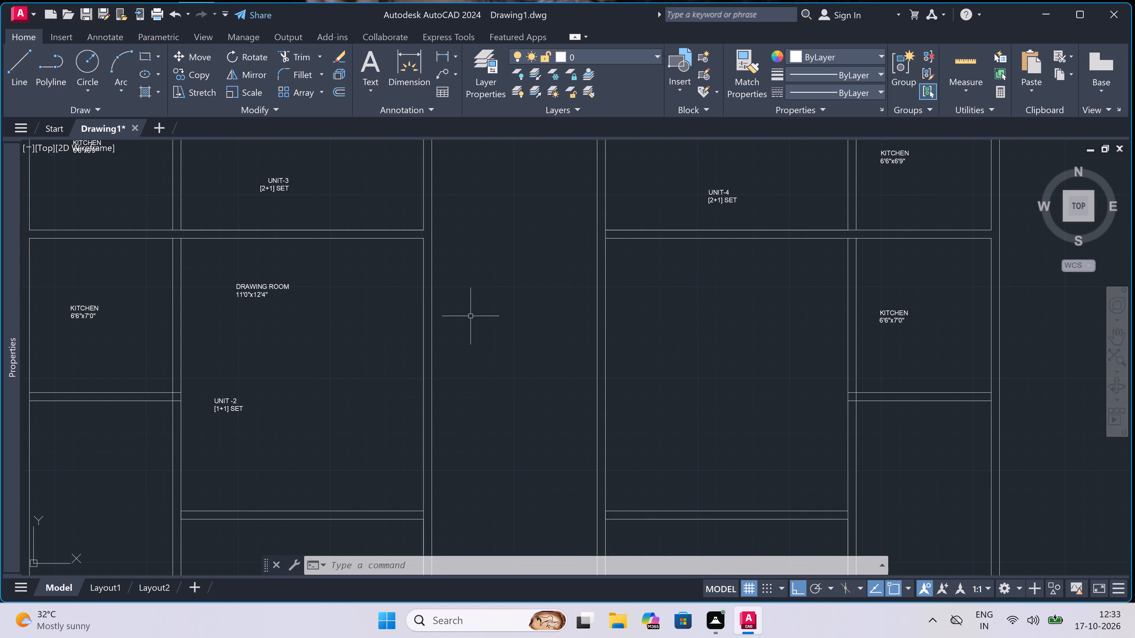
click(471, 315)
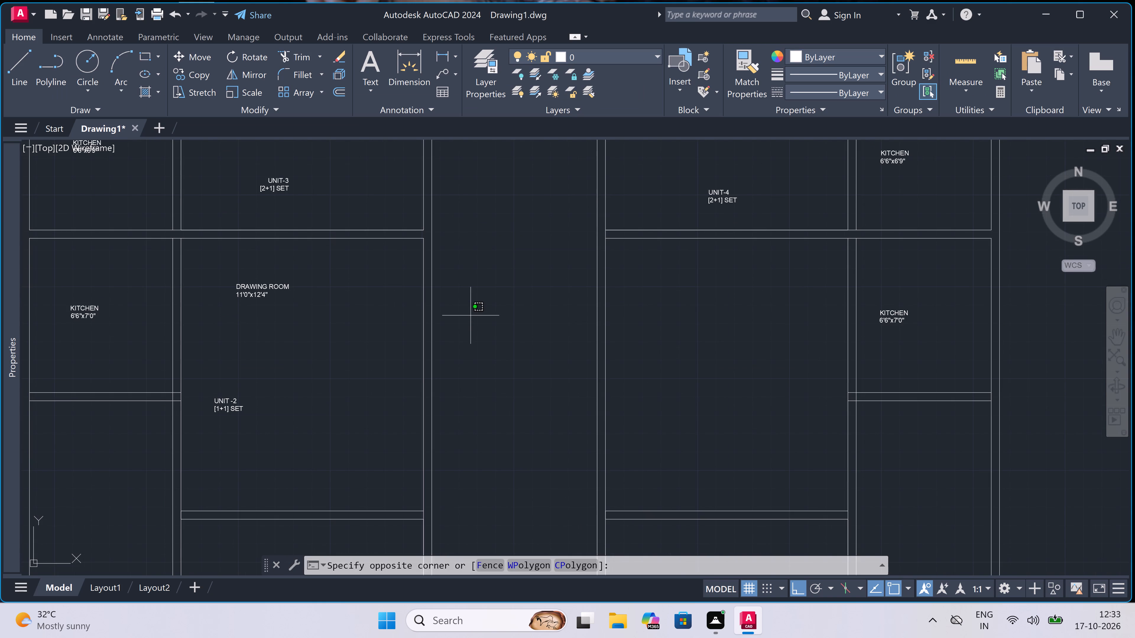
key(space)
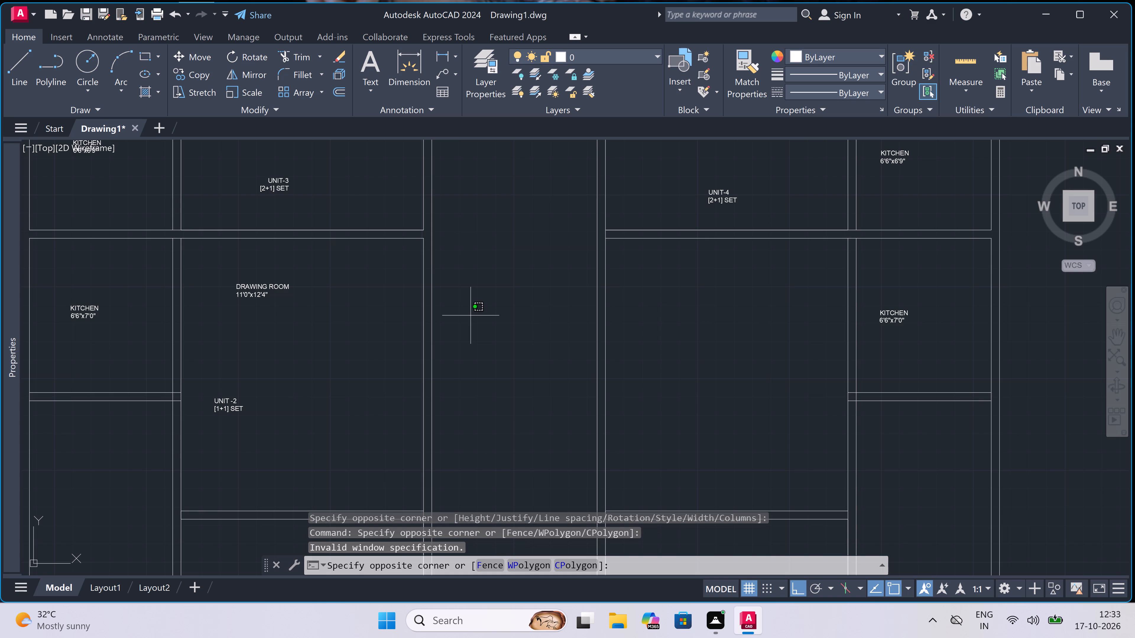
text(MT)
key(space)
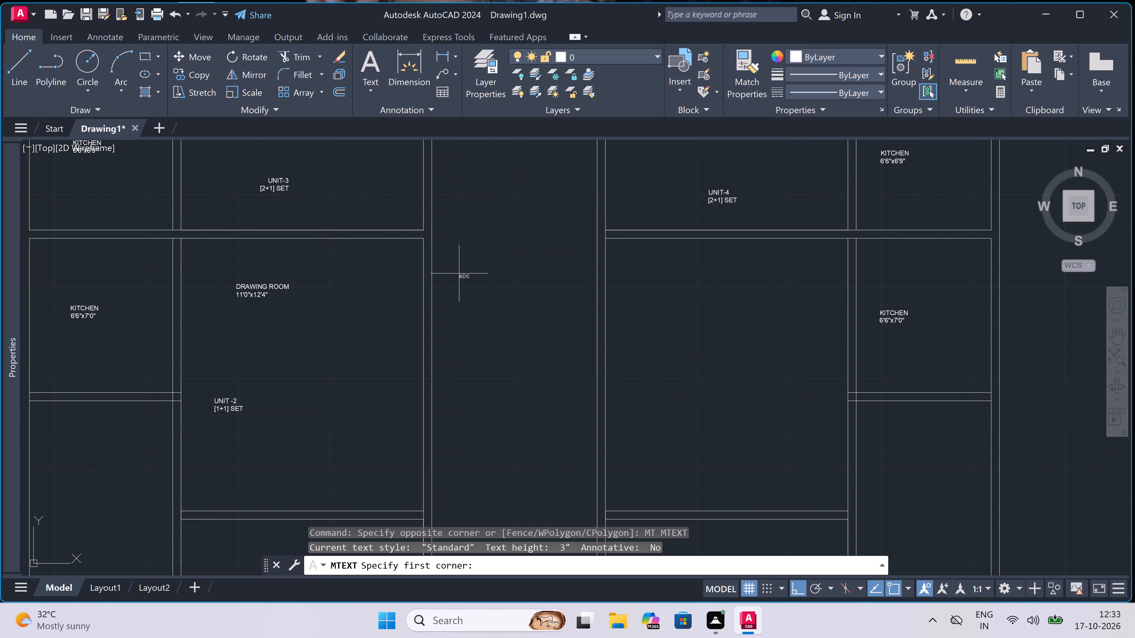
double_click(477, 303)
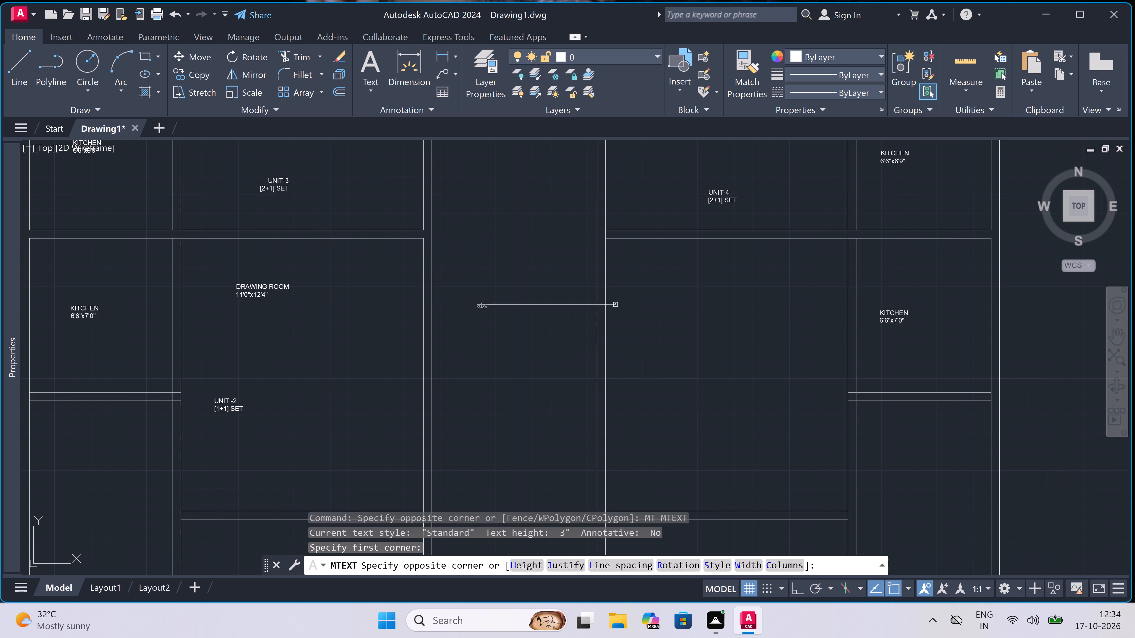
click(826, 315)
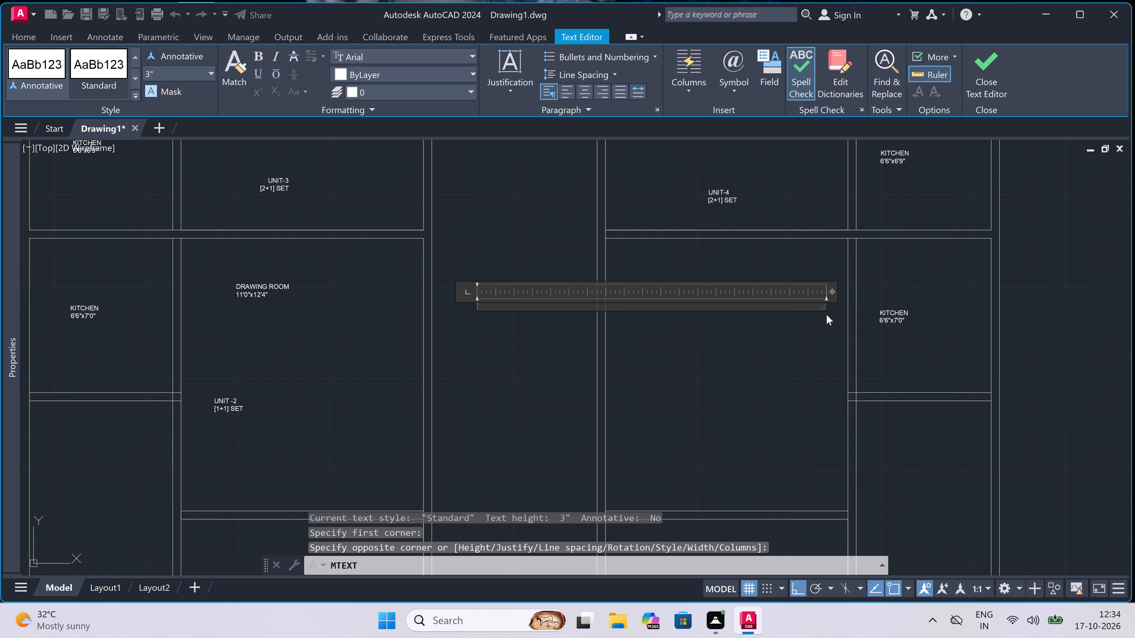
key(space)
key(space)
key(space)
key(space)
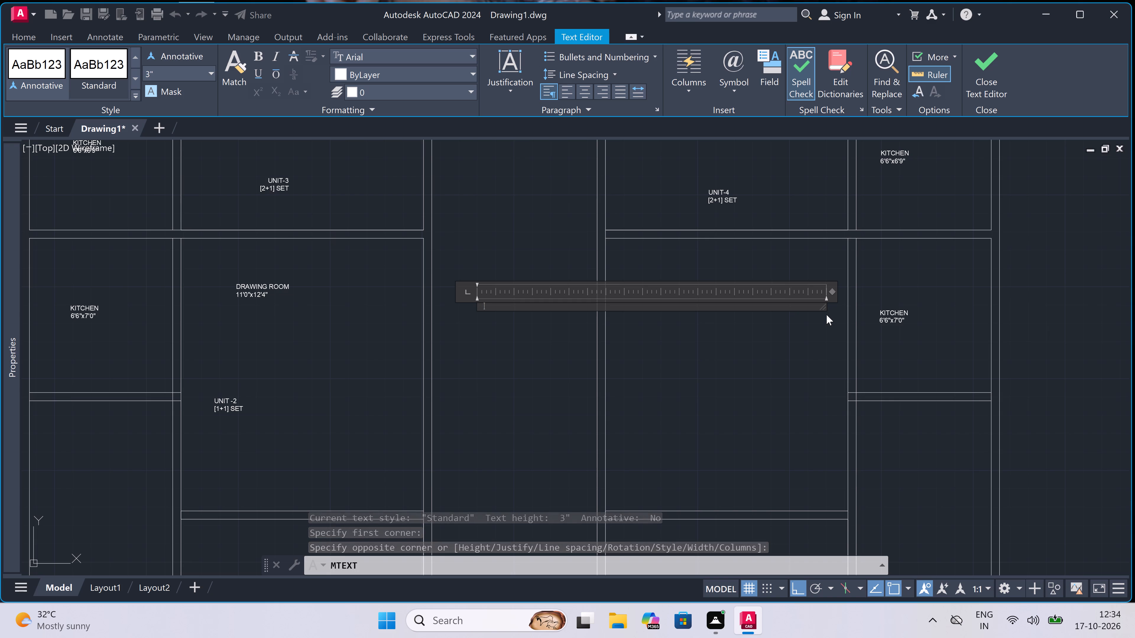
key(space)
key(space)
key(space)
key(space)
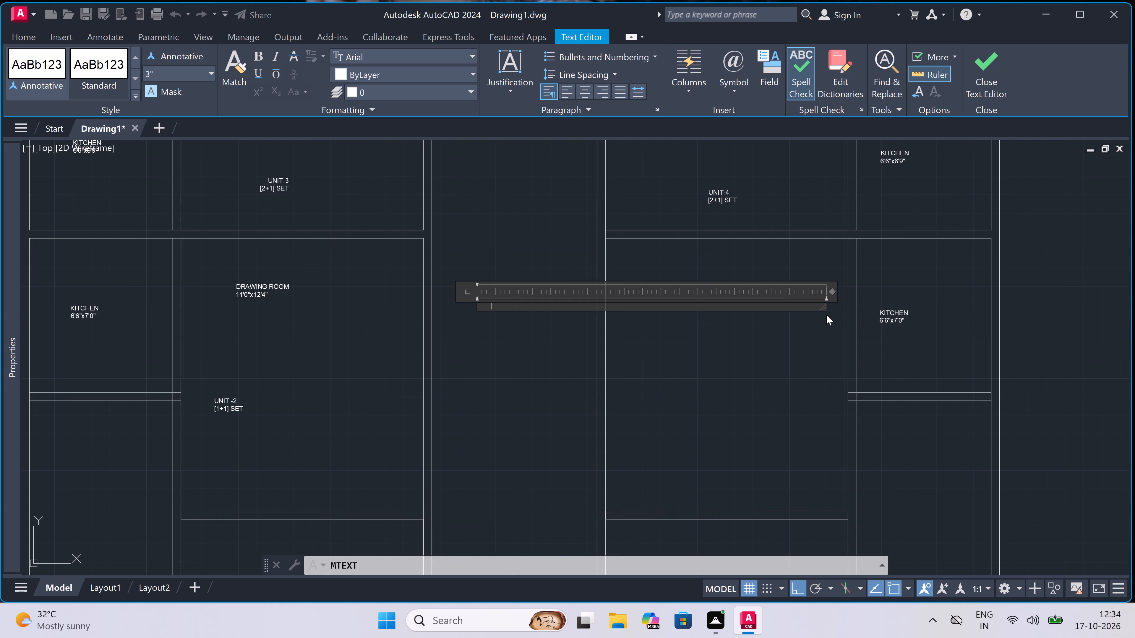
text(PASSAGE)
key(BackSpace)
key(e)
key(Return)
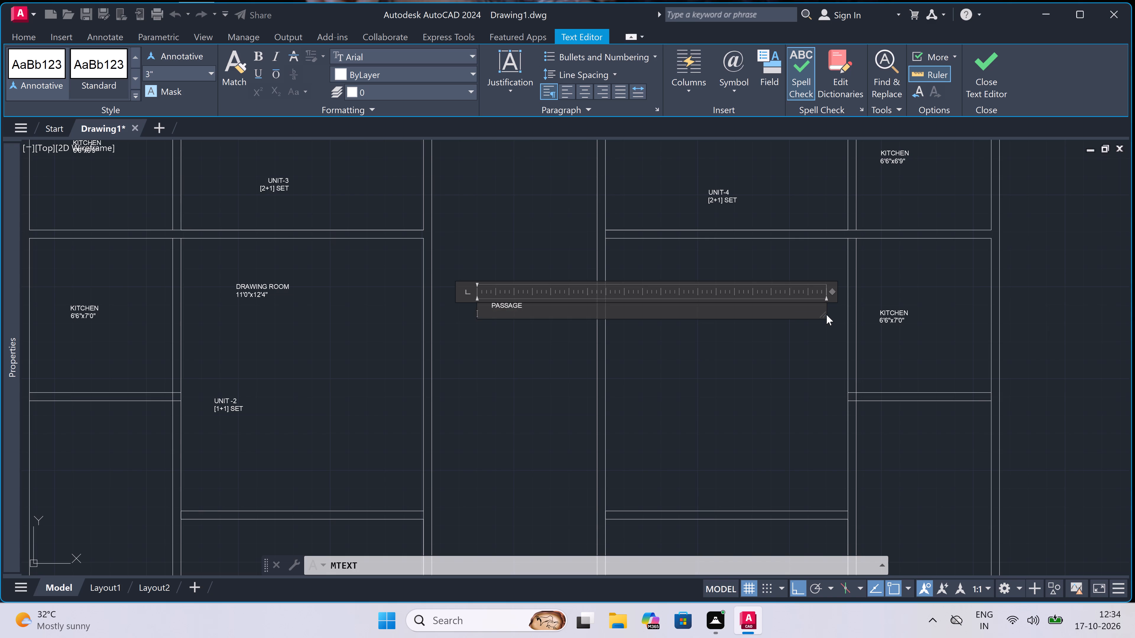
Add an indented second line reading 7'0" WIDE to the open PASSAGE label.
key(space)
key(space)
key(space)
key(space)
key(space)
key(space)
key(7)
key(apostrophe)
key(0)
key(shift+quotedbl)
key(space)
key(w)
key(i)
text(DE)
key(space)
key(space)
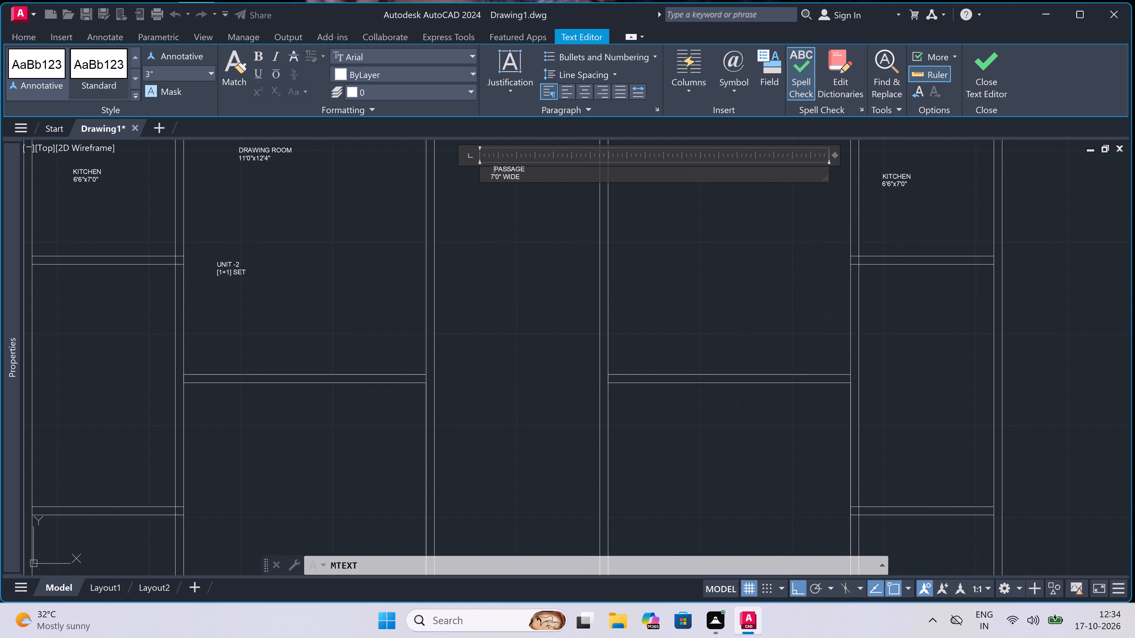
Remove three leading spaces before PASSAGE in the open label and finish the text.
scroll(828, 279, down, 1)
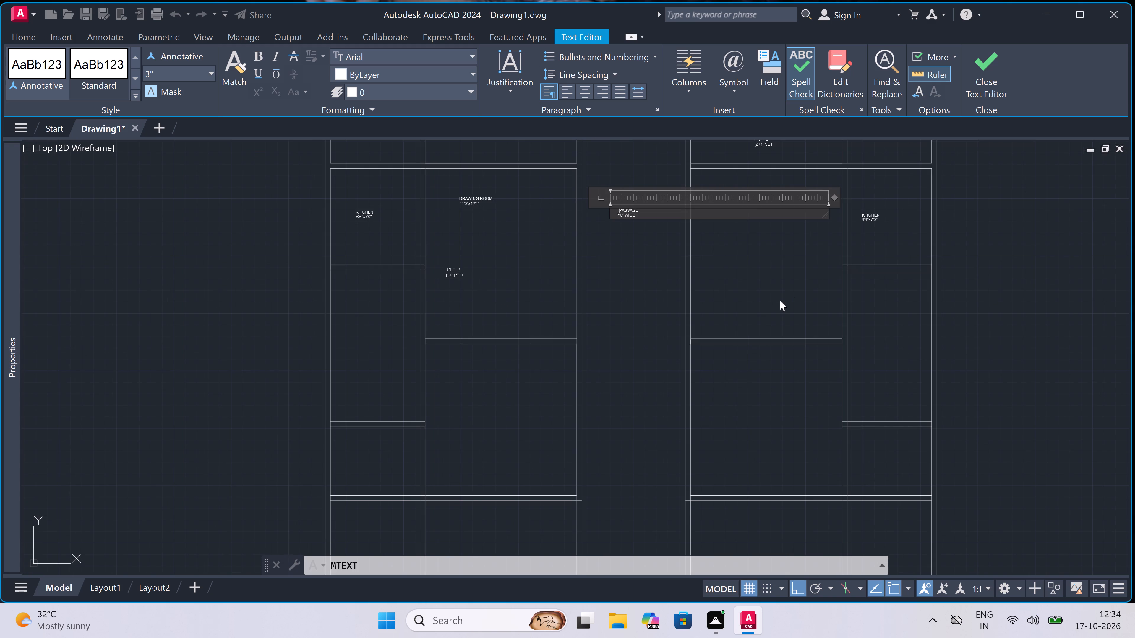
scroll(750, 271, up, 2)
scroll(750, 271, down, 3)
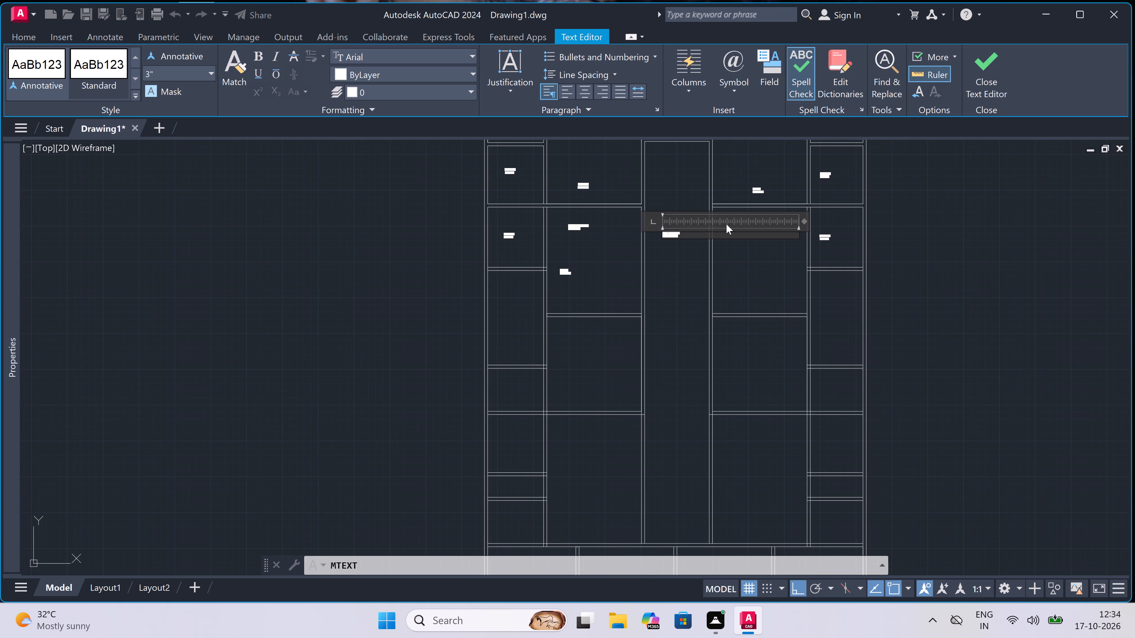
scroll(633, 185, up, 2)
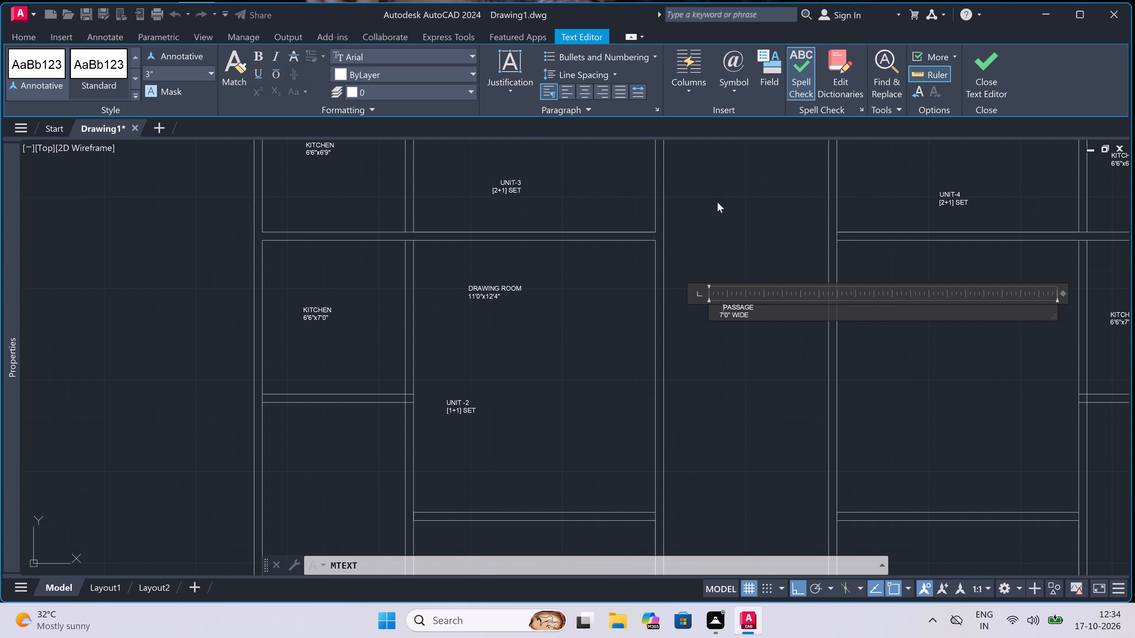
scroll(816, 252, up, 2)
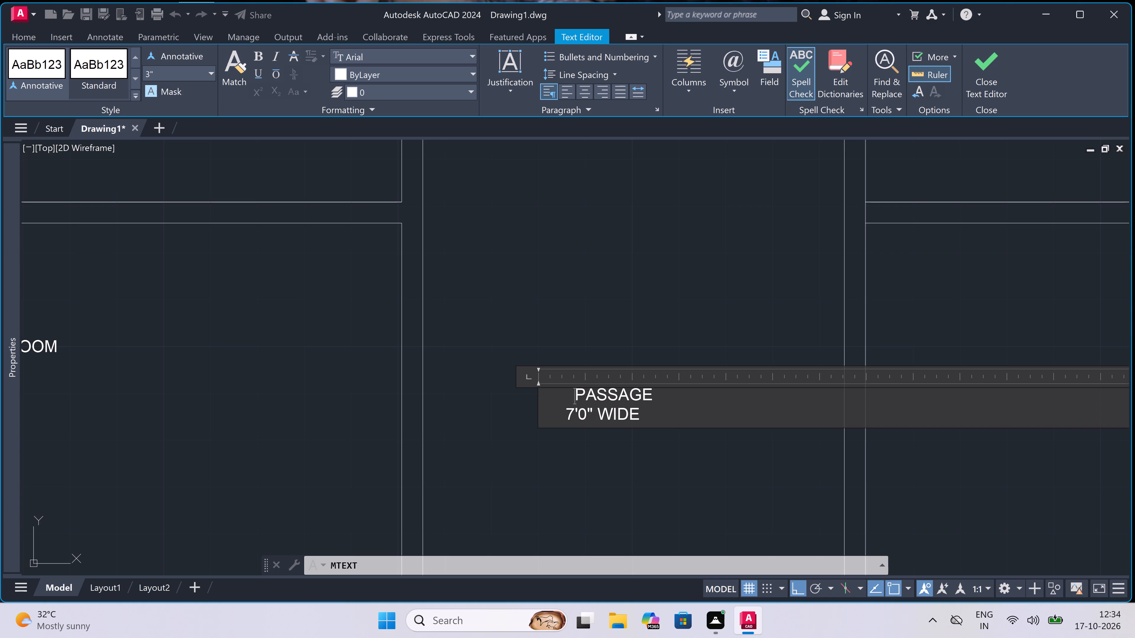
key(BackSpace)
key(BackSpace)
key(BackSpace)
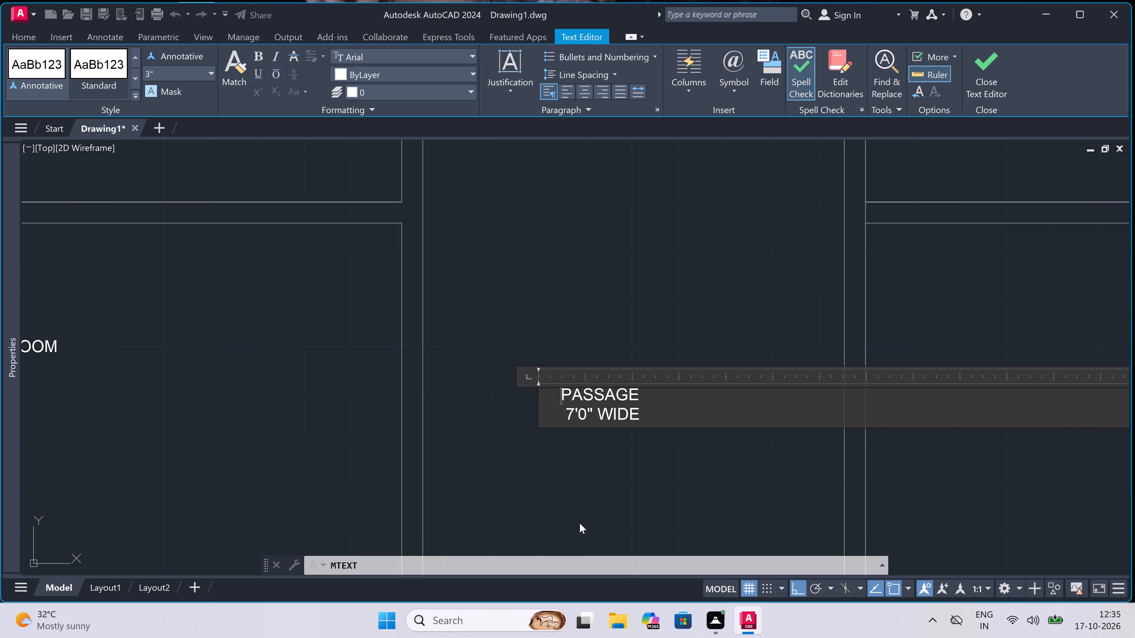
click(597, 502)
Place a two-line multiline text label reading BED ROOM, 11'0"x11'0" in the room directly below the 11'0"x12'4" DRAWING ROOM.
scroll(597, 502, down, 5)
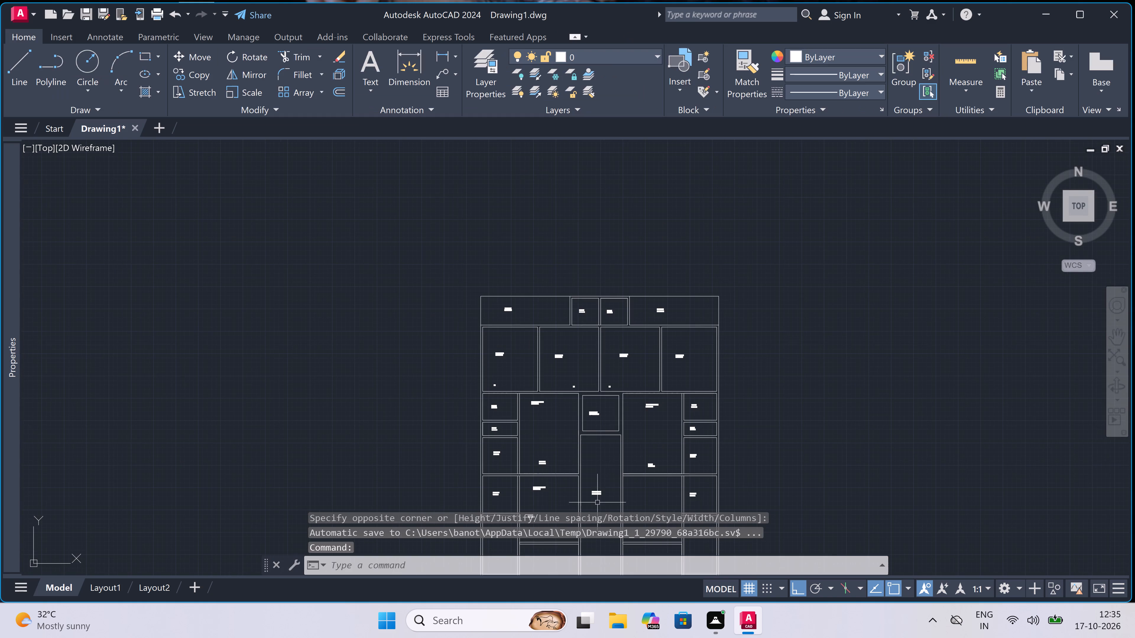
scroll(597, 502, down, 2)
scroll(617, 483, down, 2)
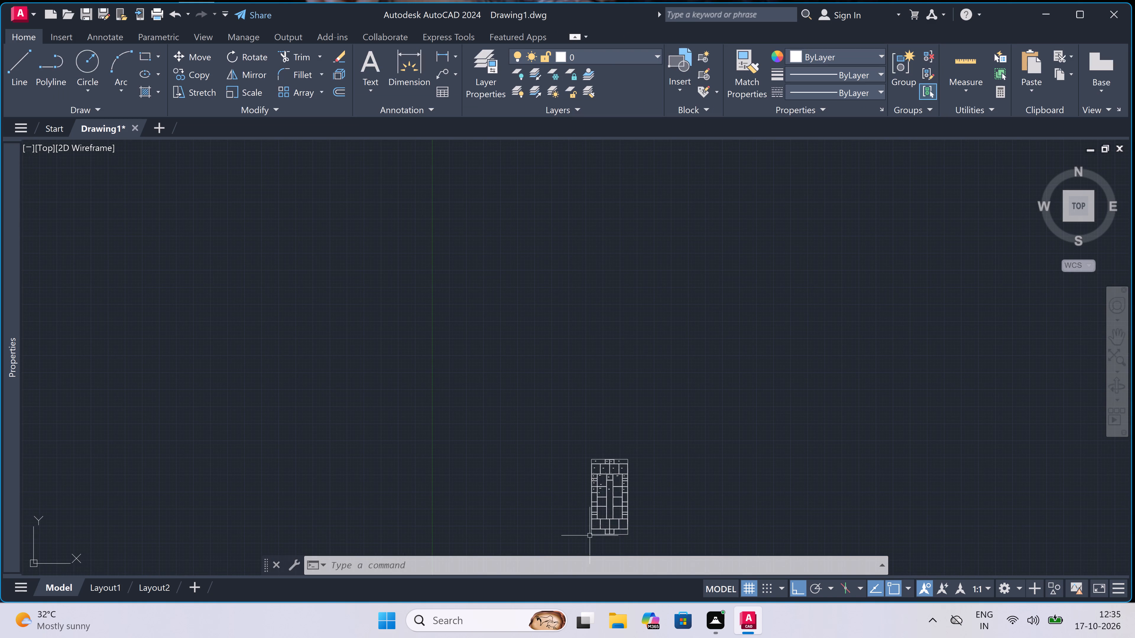
scroll(596, 533, up, 4)
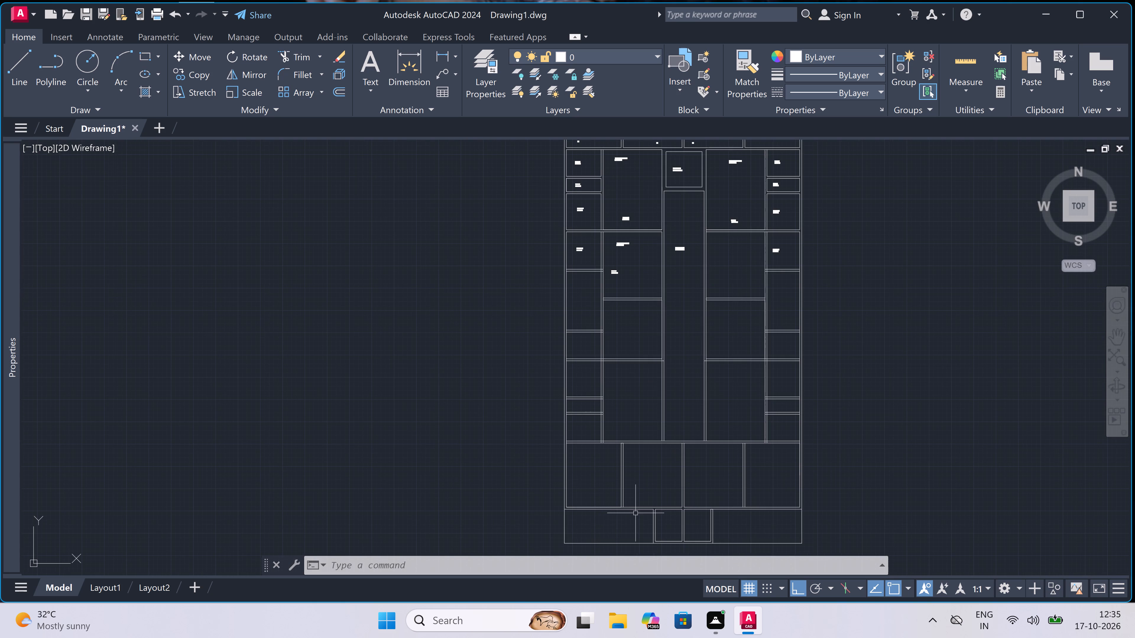
scroll(739, 225, up, 2)
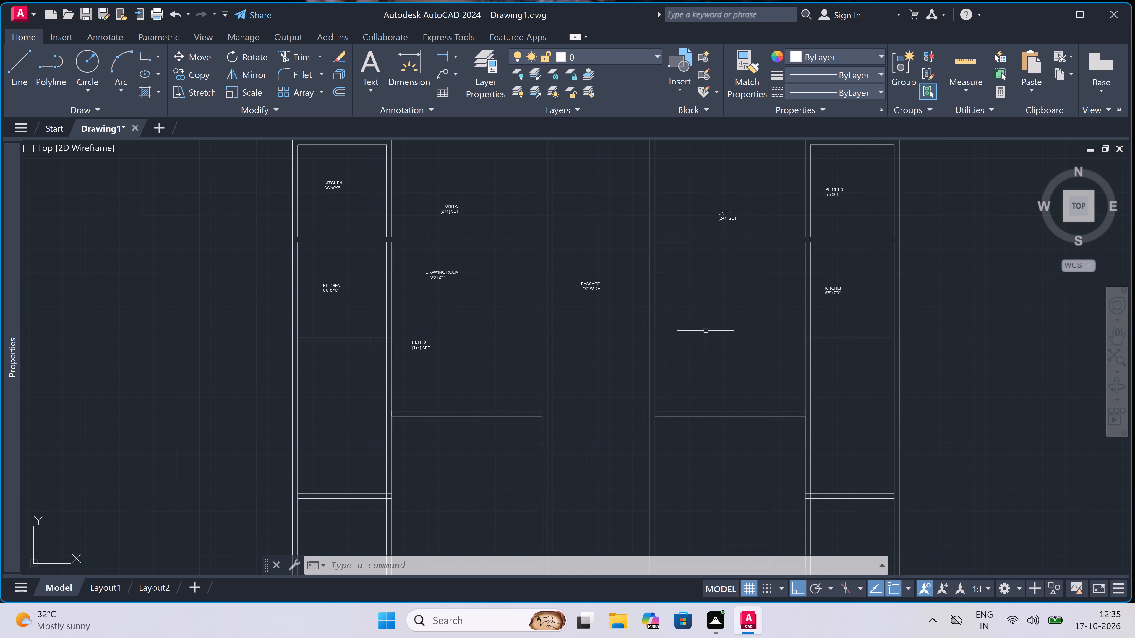
scroll(706, 331, down, 1)
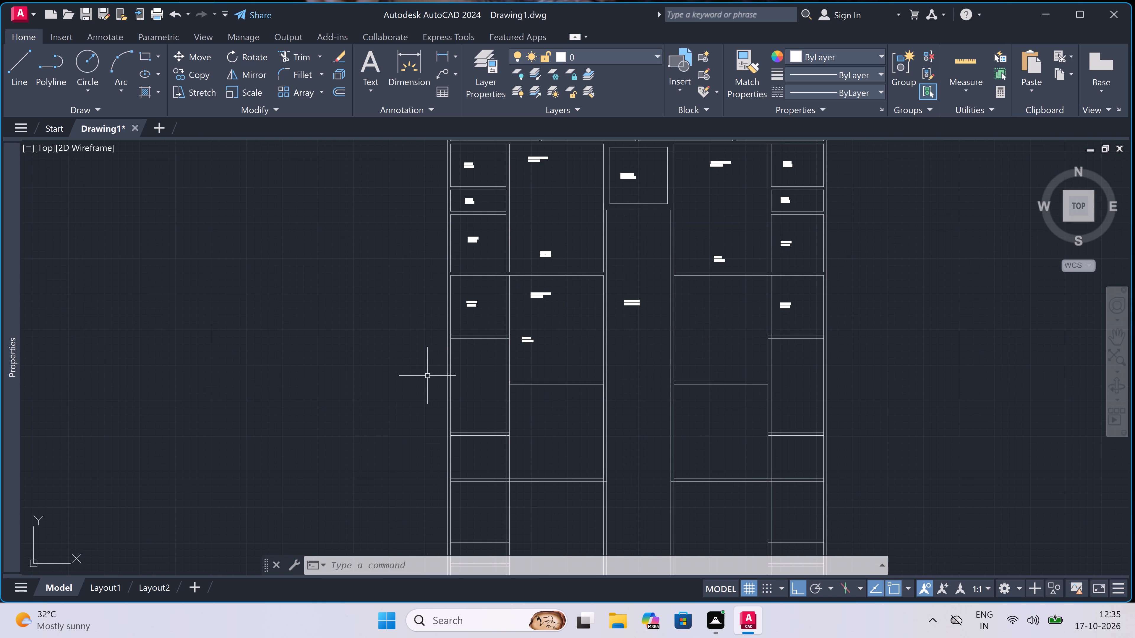
scroll(555, 389, up, 2)
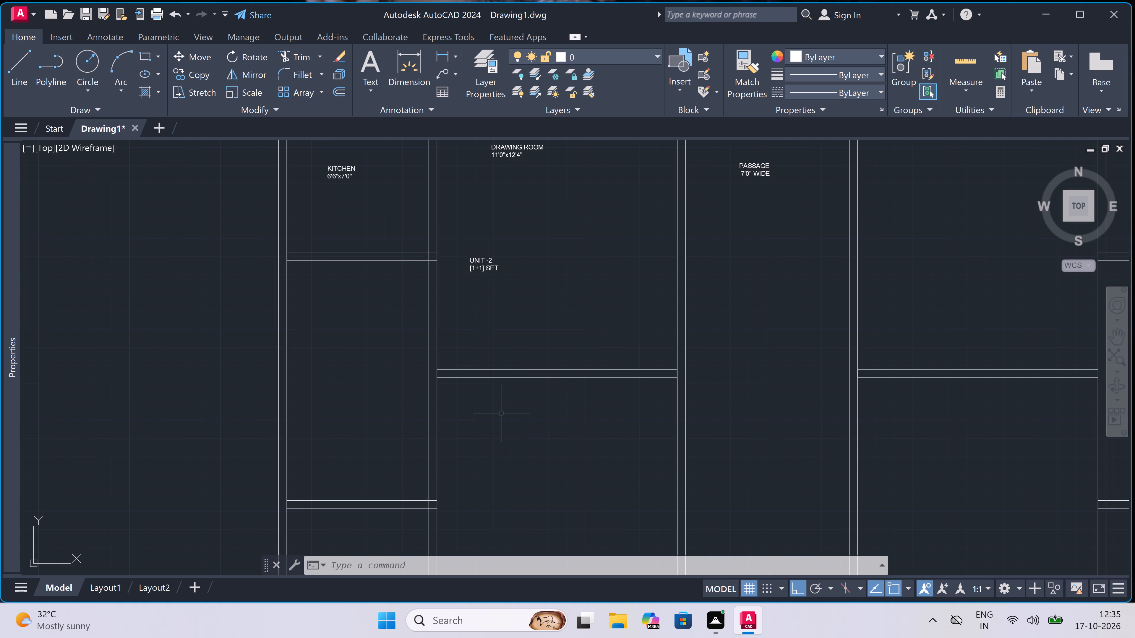
key(space)
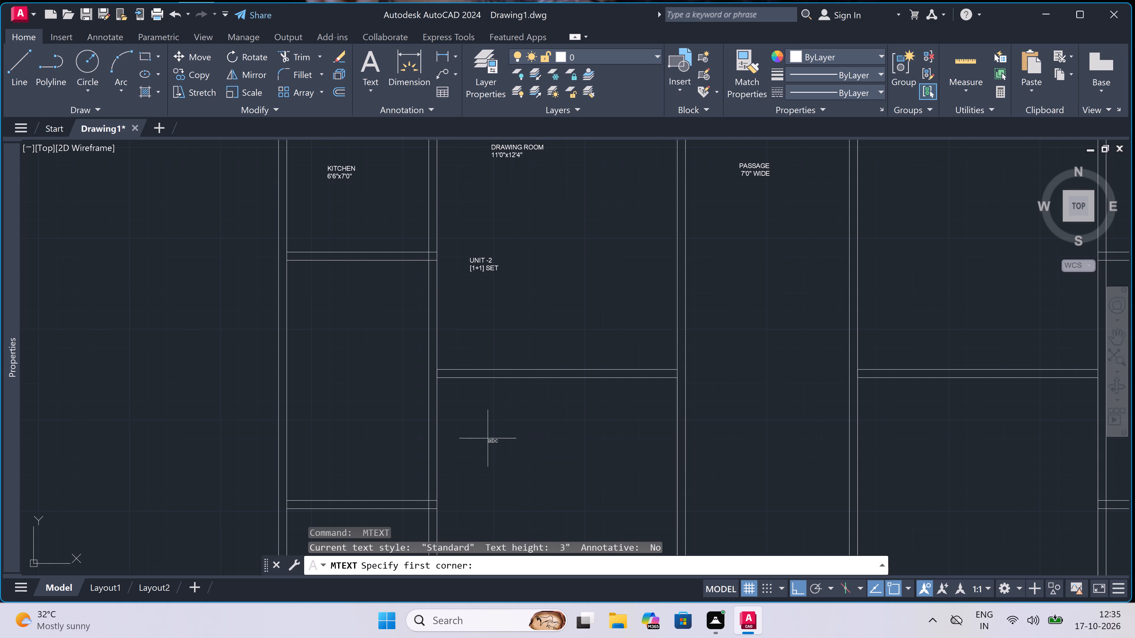
click(491, 432)
click(1009, 482)
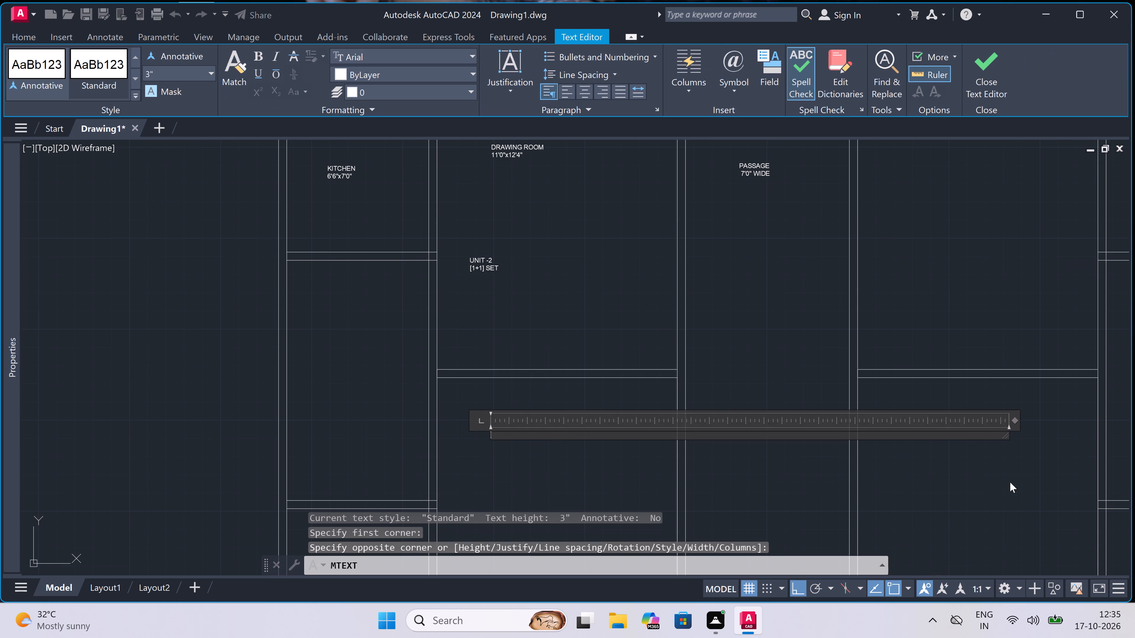
text(BED ROOM)
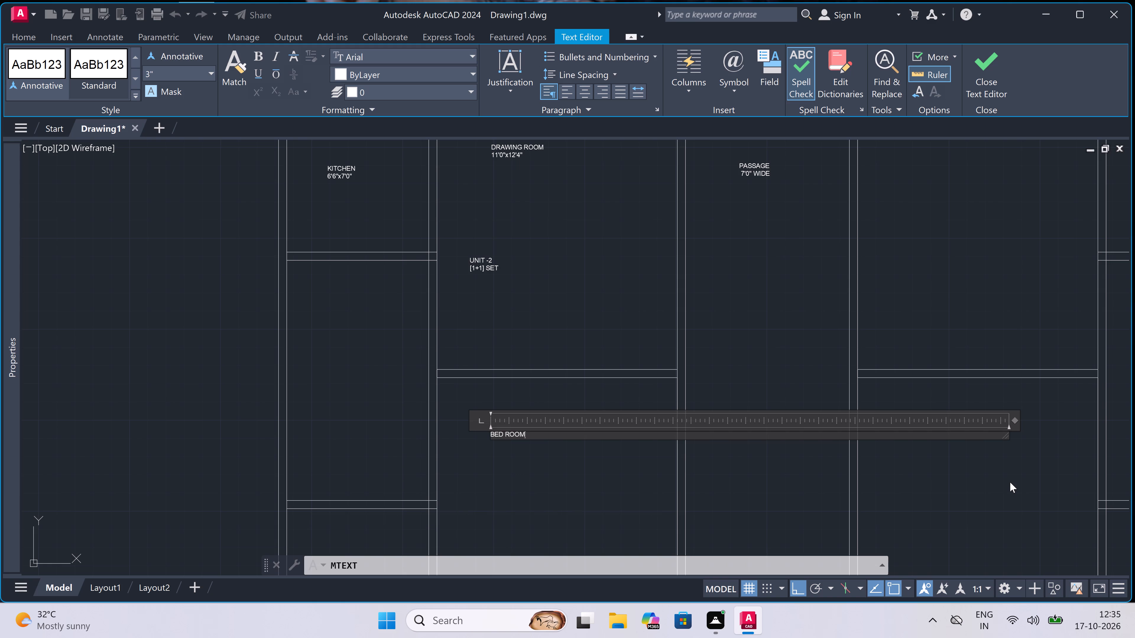
key(Return)
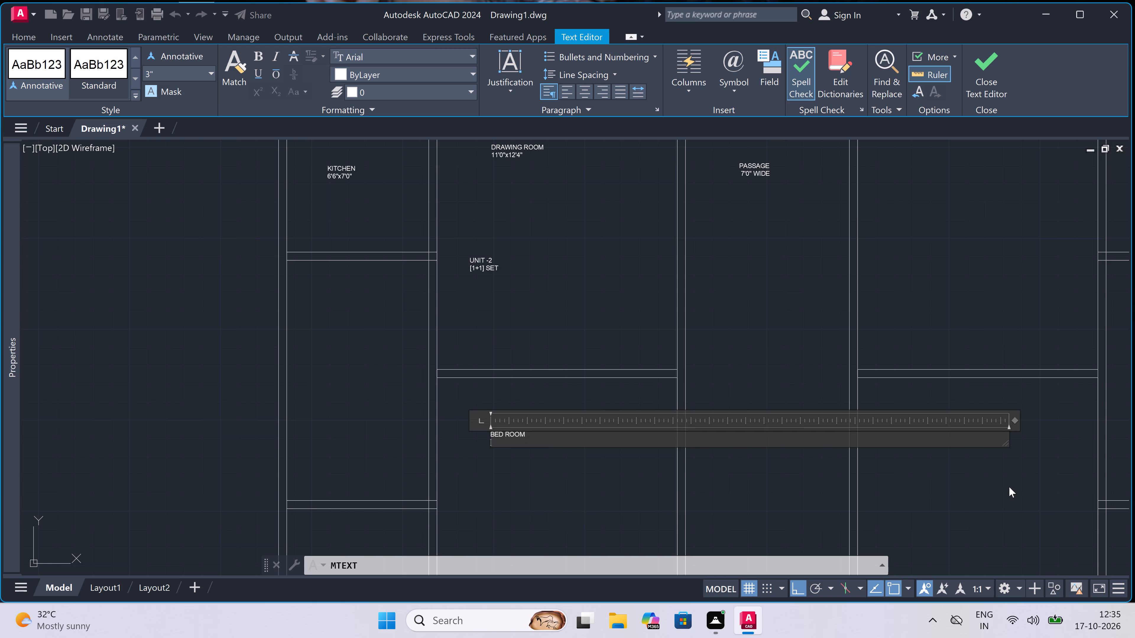
key(1)
key(1)
key(apostrophe)
key(0)
text("x)
text(11)
text('0")
click(309, 386)
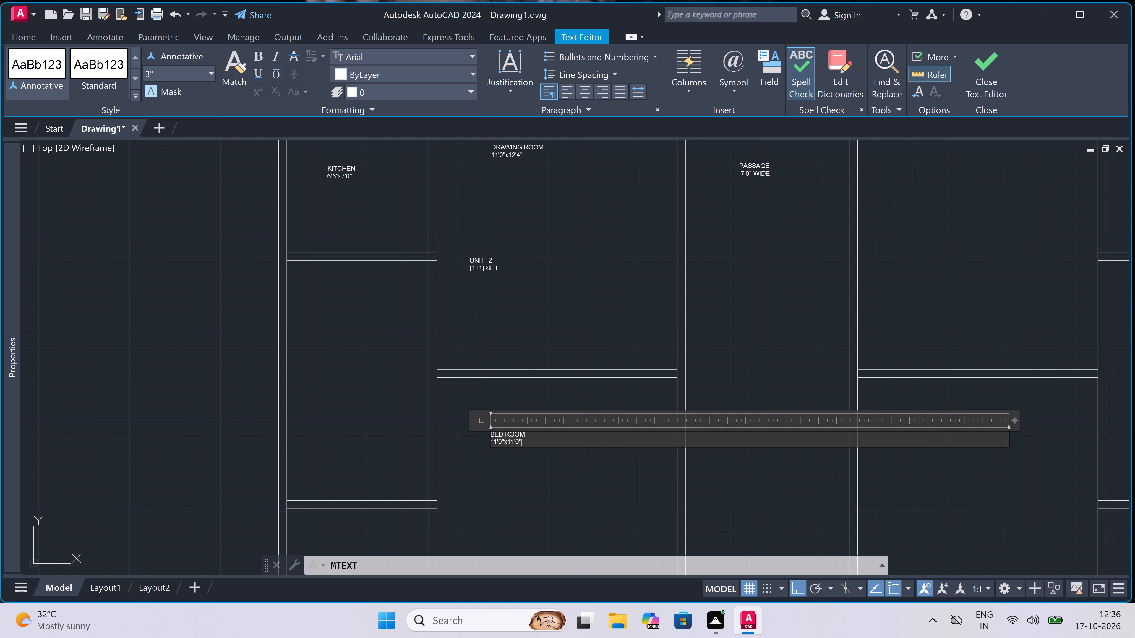
Place a two-line multiline text label reading 0PEN, 3'6"x11'0" in the space below the 6'6"x7'0" KITCHEN, beside the UNIT -2 rooms.
scroll(314, 379, down, 2)
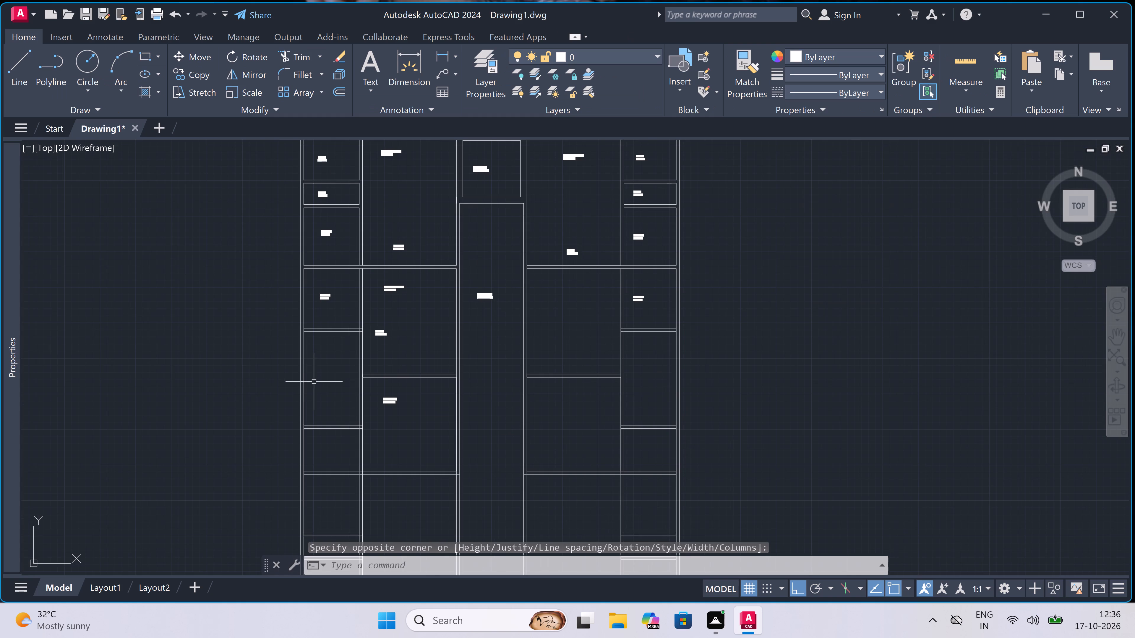
scroll(304, 441, up, 1)
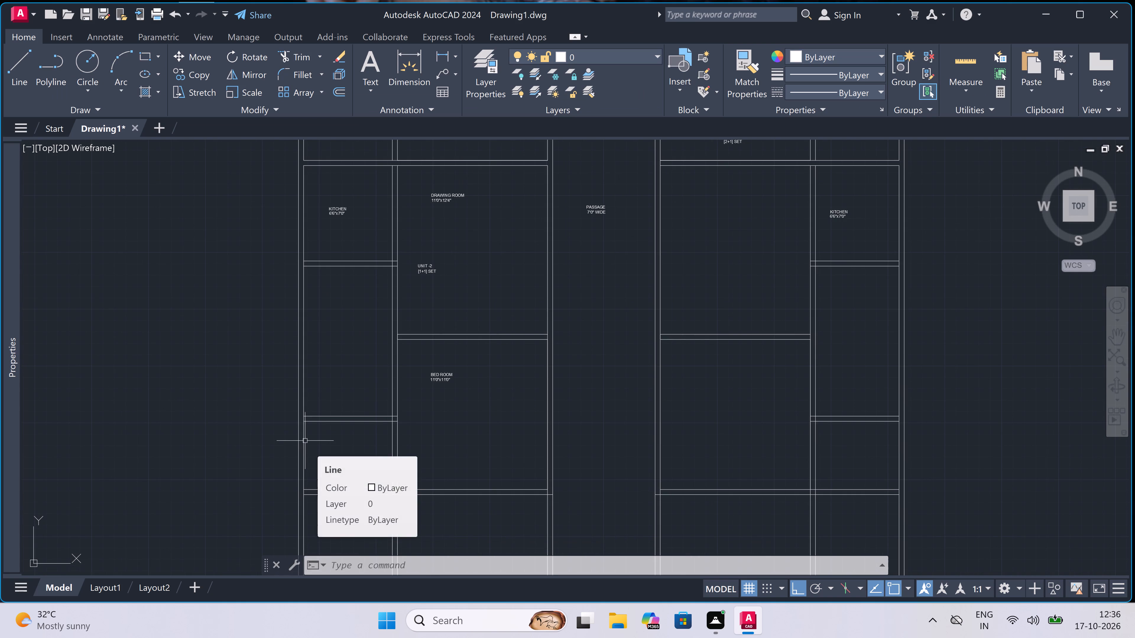
scroll(322, 416, up, 2)
scroll(322, 416, down, 1)
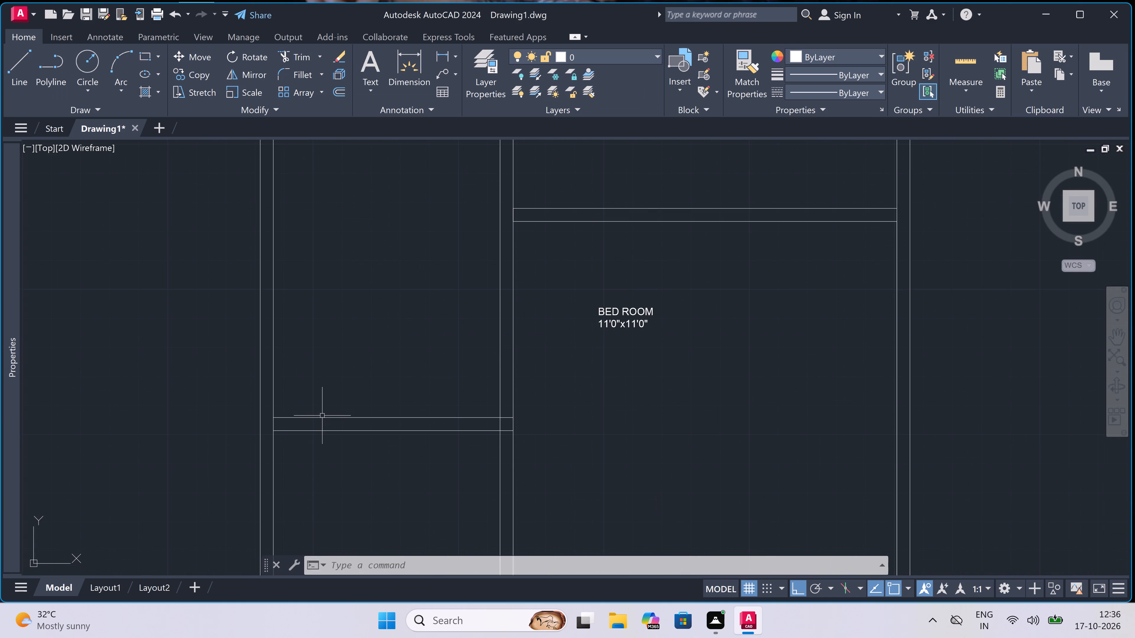
scroll(322, 416, down, 1)
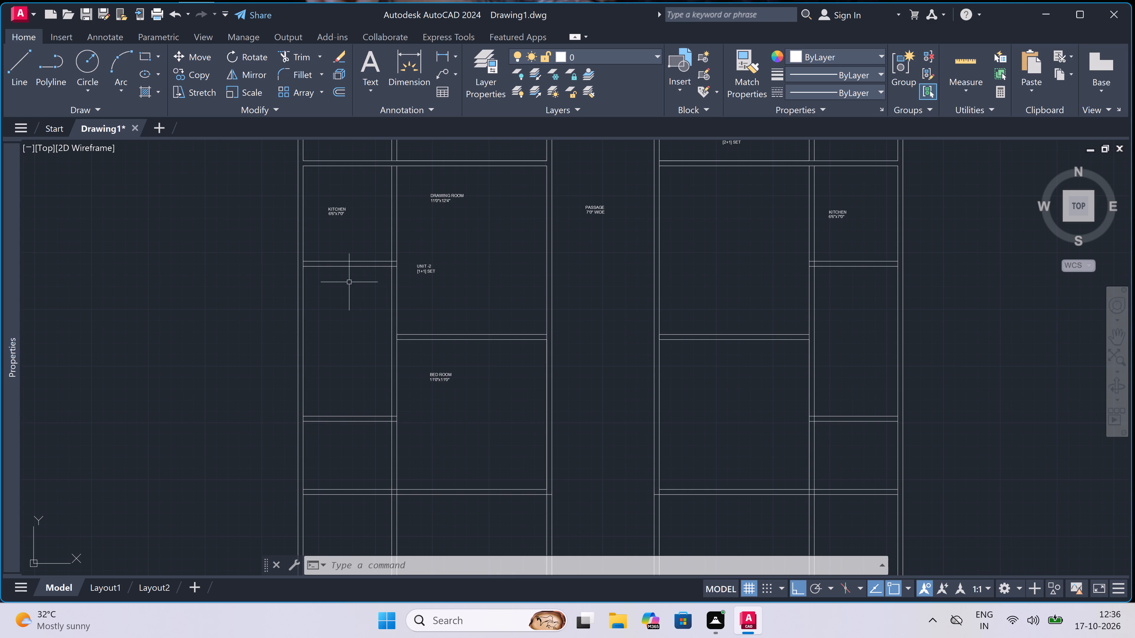
scroll(347, 283, up, 1)
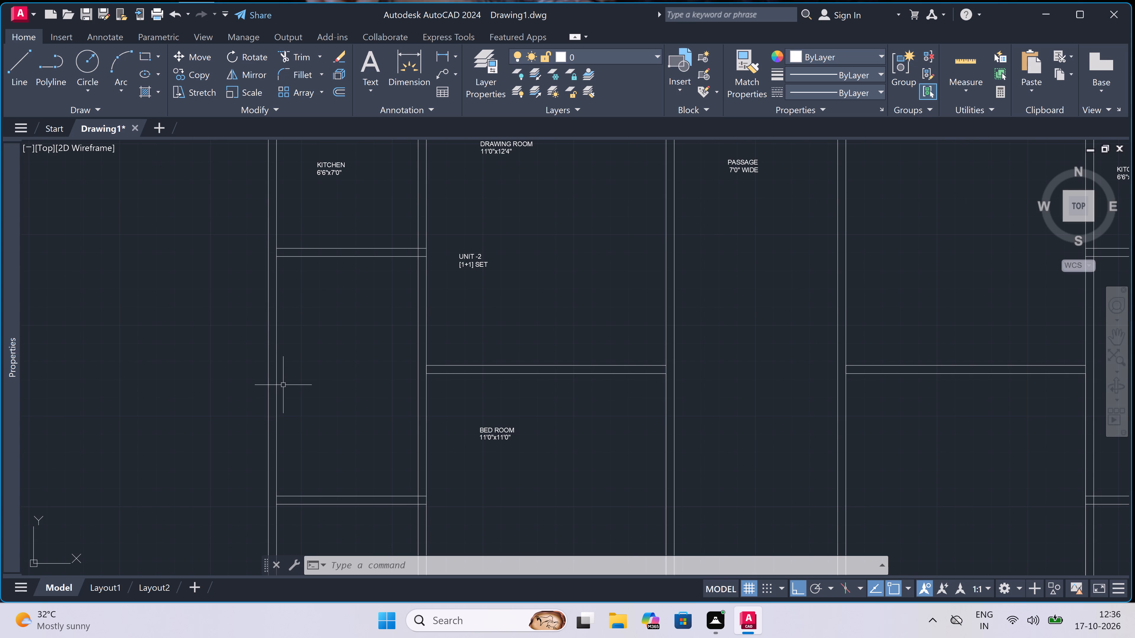
click(284, 394)
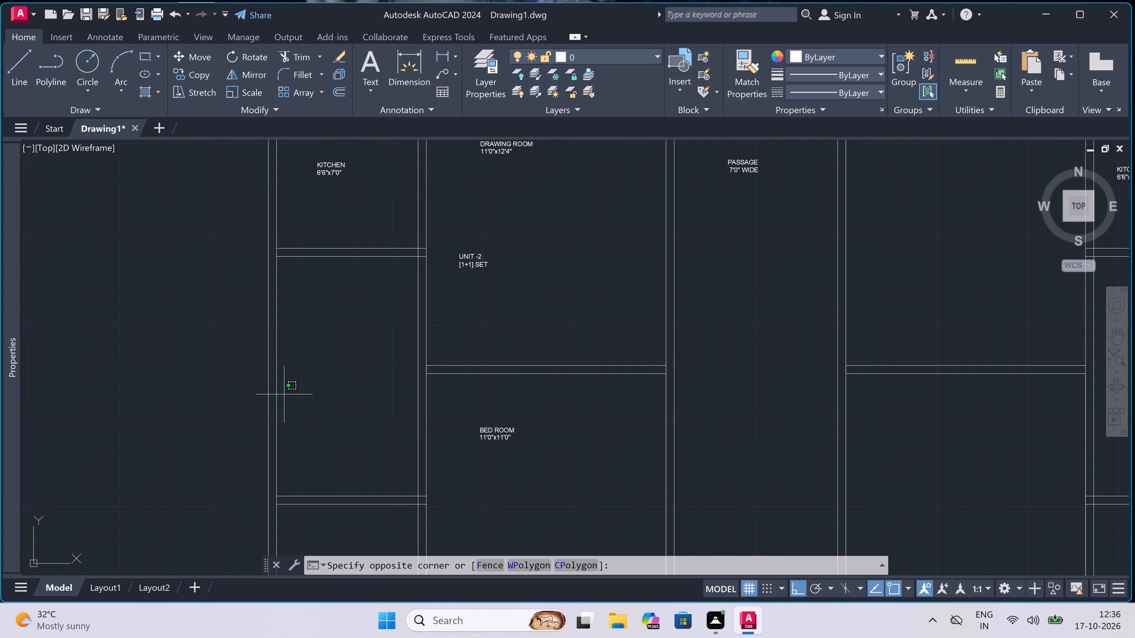
text(mt)
key(space)
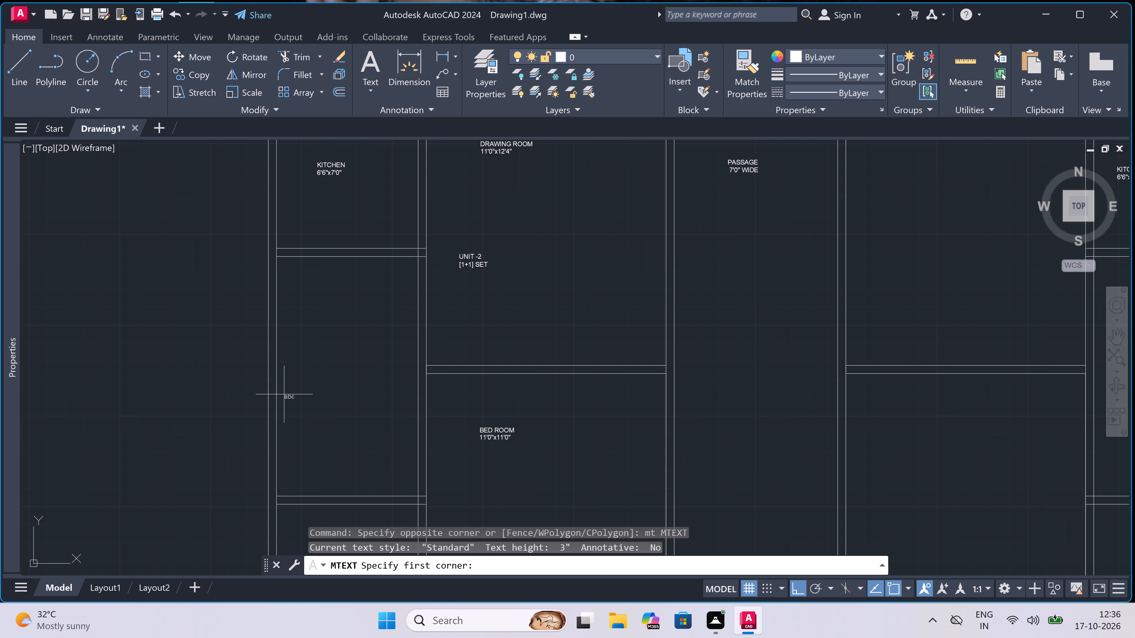
click(284, 394)
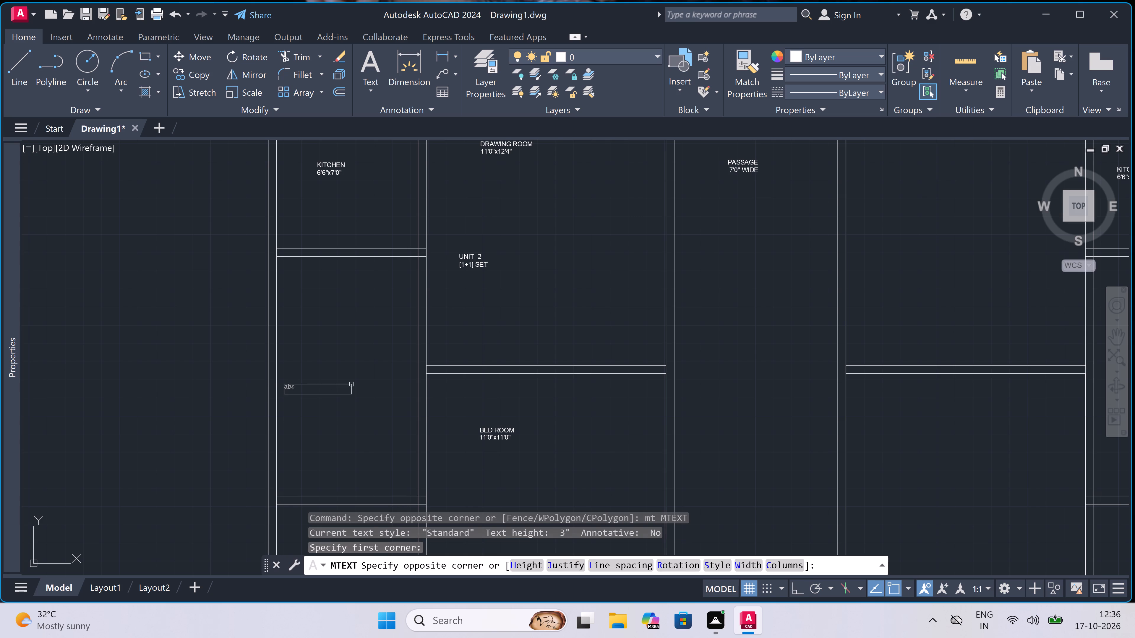
click(425, 379)
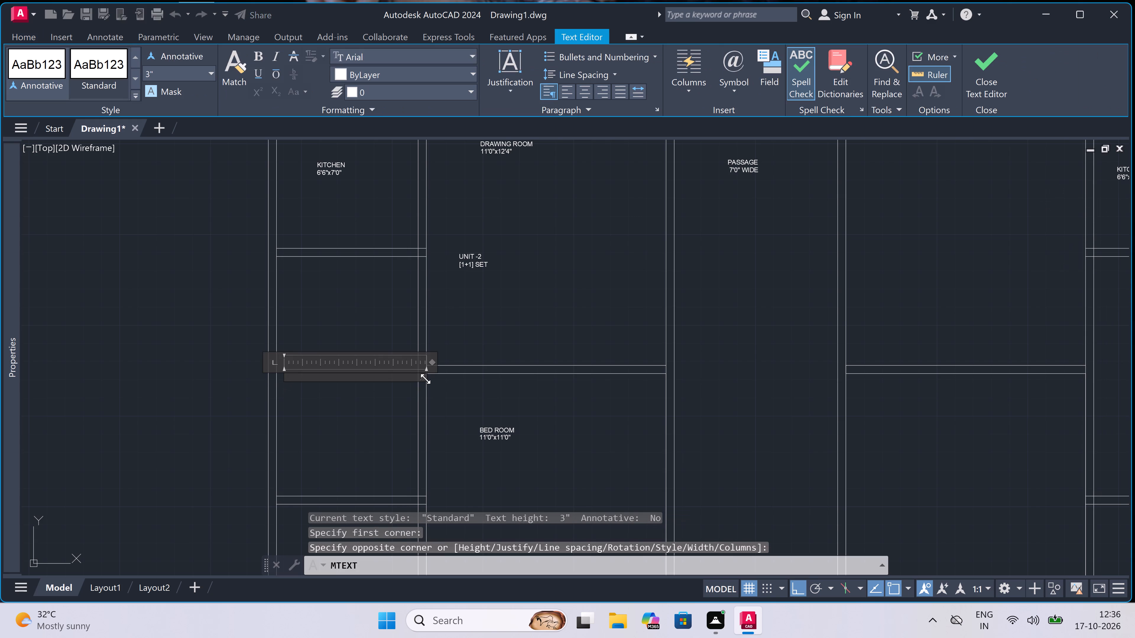
text(0P)
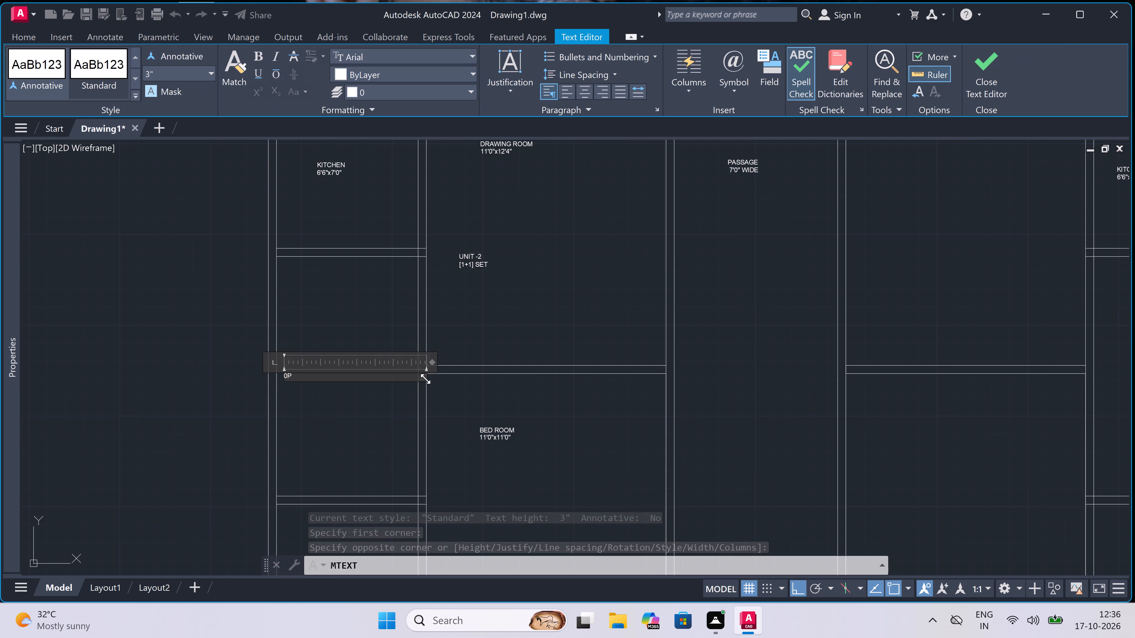
text(EN)
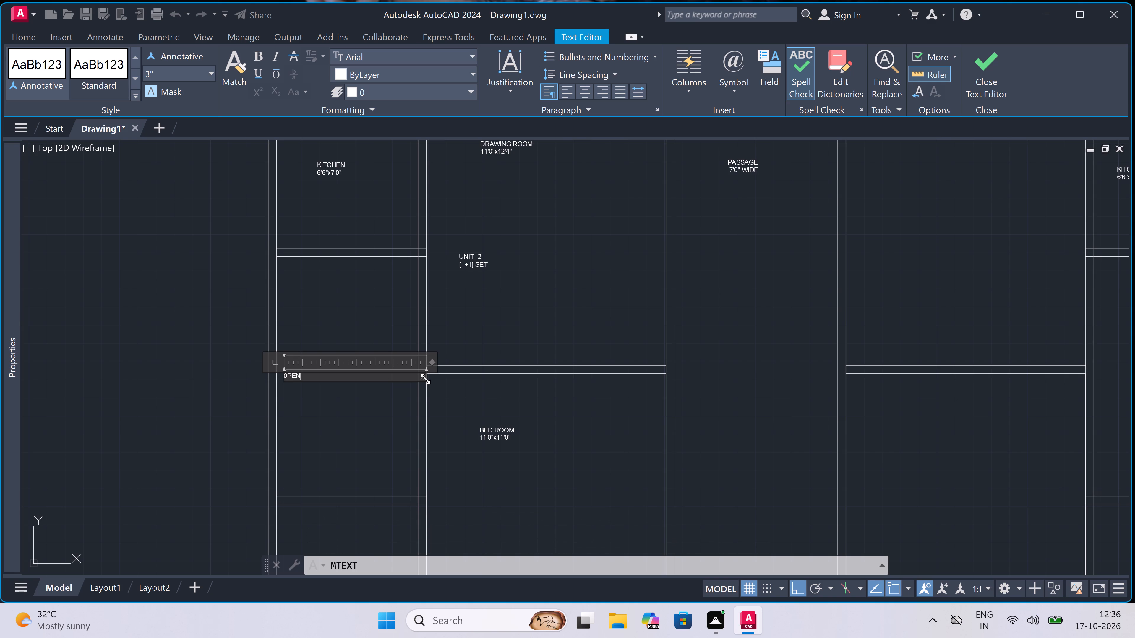
key(Return)
key(3)
key(apostrophe)
key(6)
key(shift+quotedbl)
key(x)
text(11)
key(apostrophe)
key(0)
key(shift+quotedbl)
drag(412, 421, 384, 409)
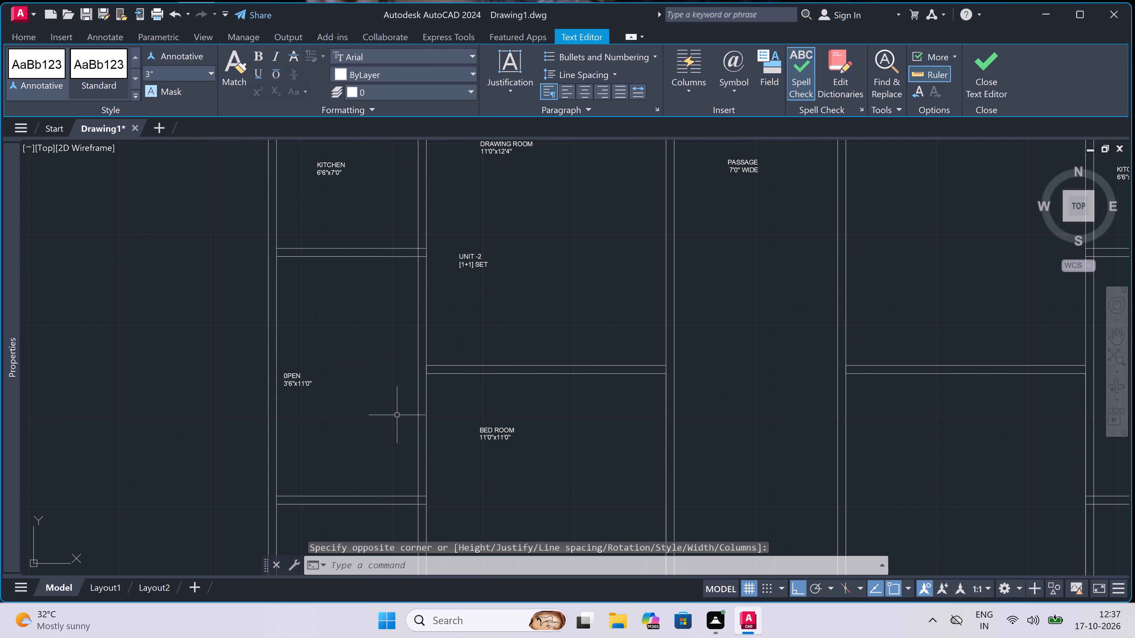
Place a two-line multiline text label reading 3'0" WIDE, BALCONY in the 0PEN space, beside the wall shared with the BED ROOM.
drag(384, 409, 373, 403)
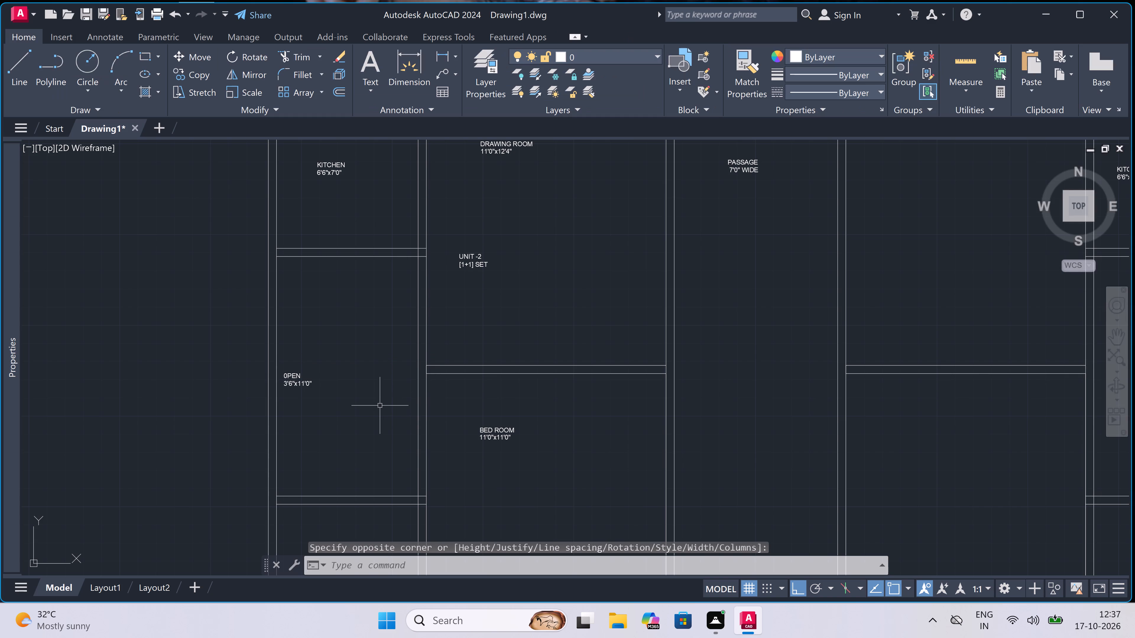
drag(373, 403, 371, 397)
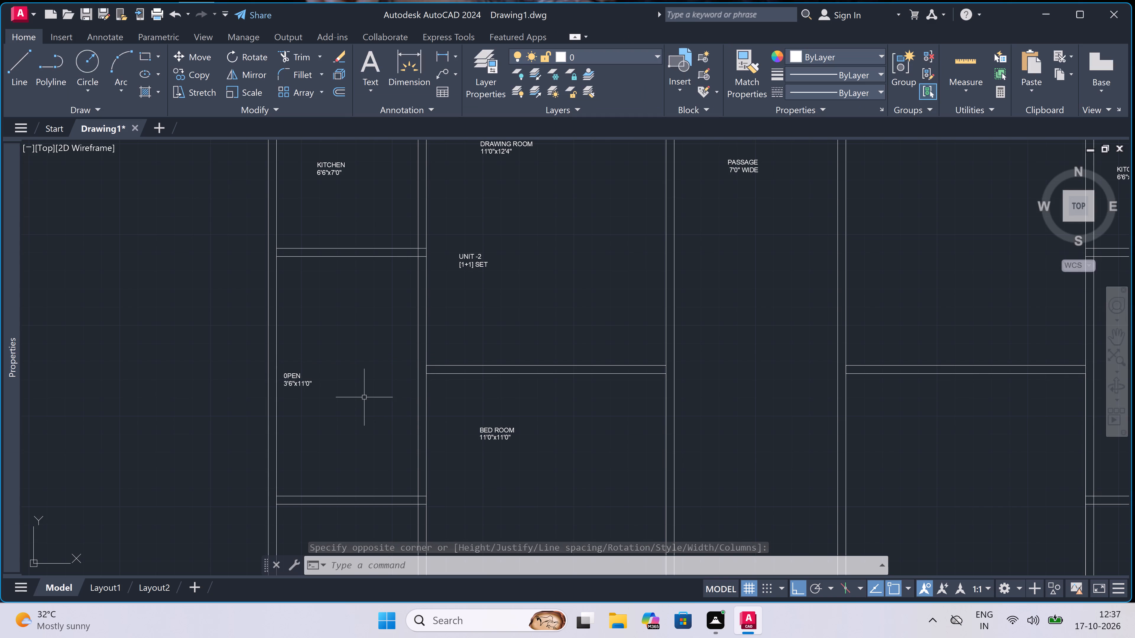
drag(371, 397, 374, 397)
click(374, 397)
text(mt)
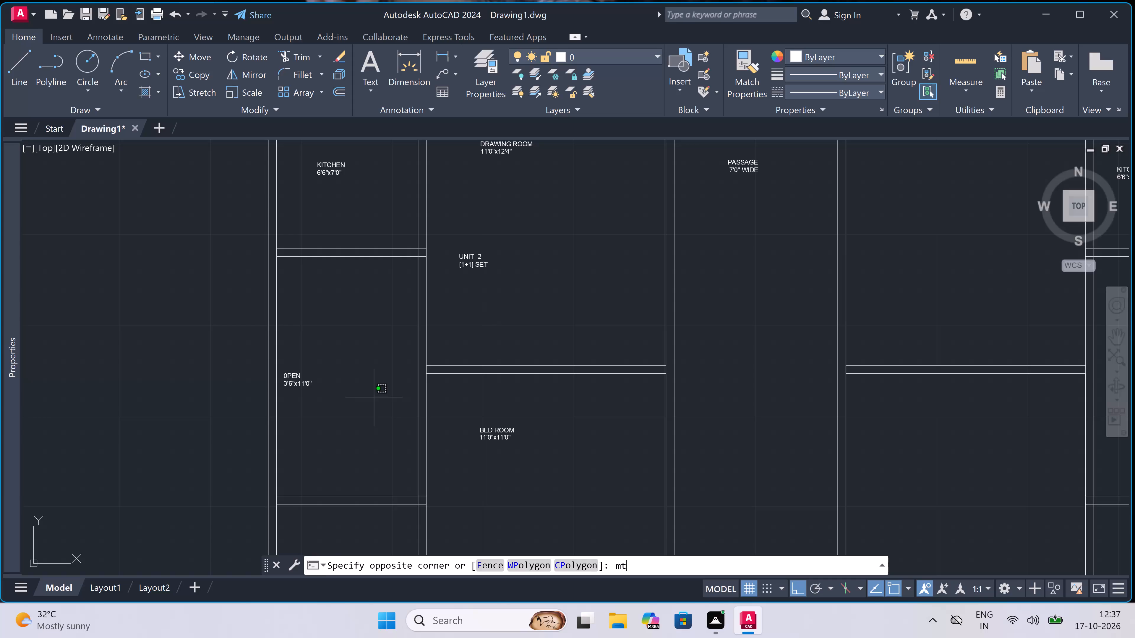
key(space)
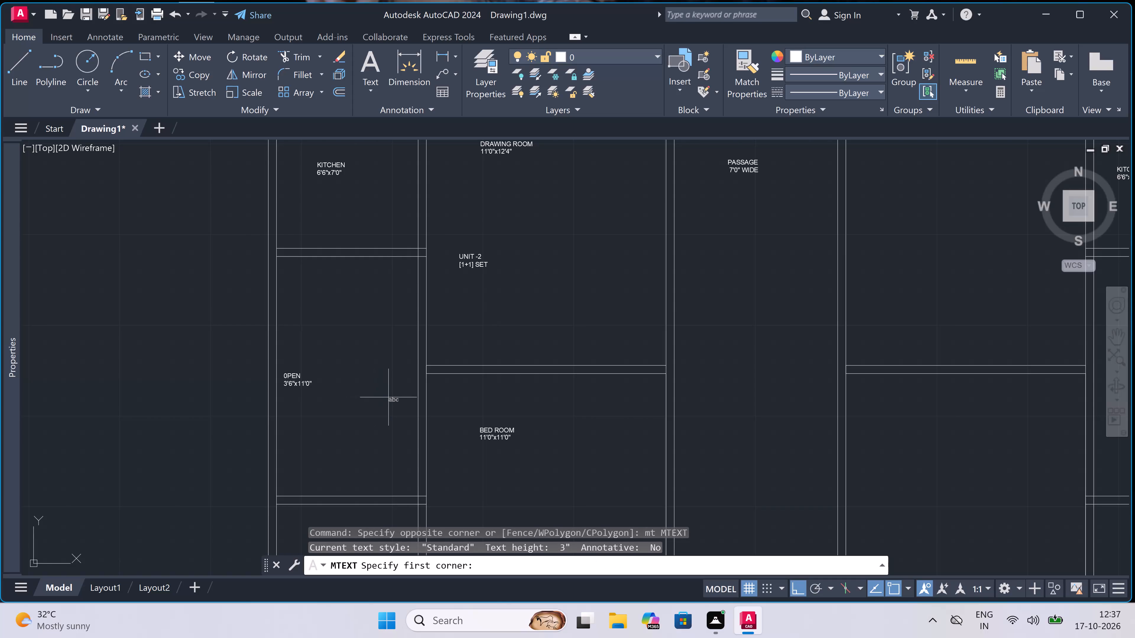
click(374, 396)
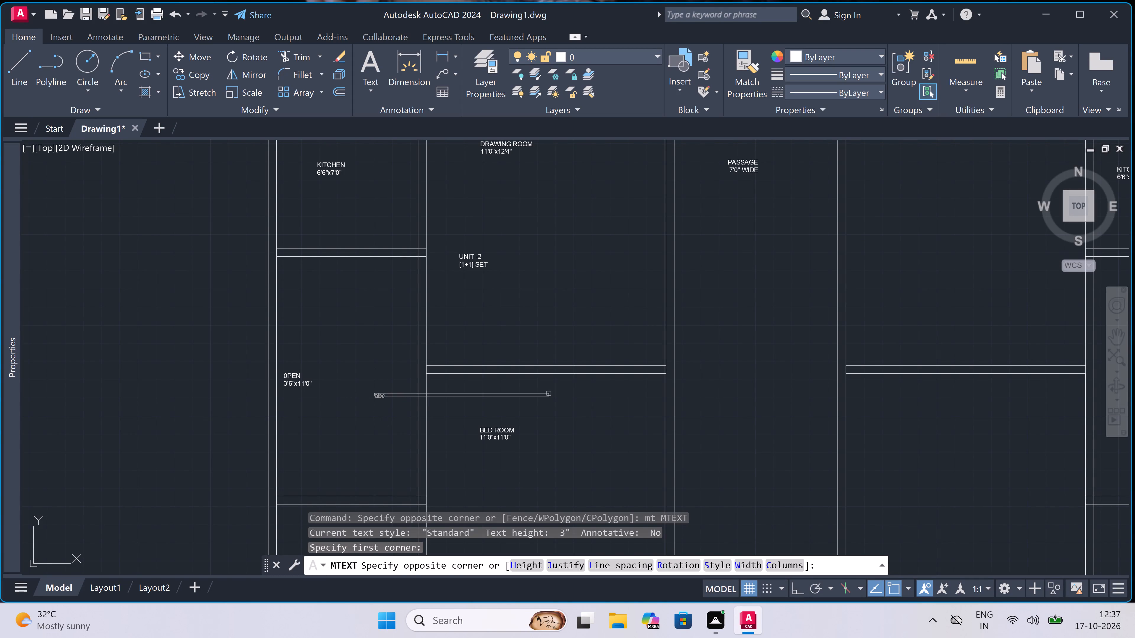
click(599, 420)
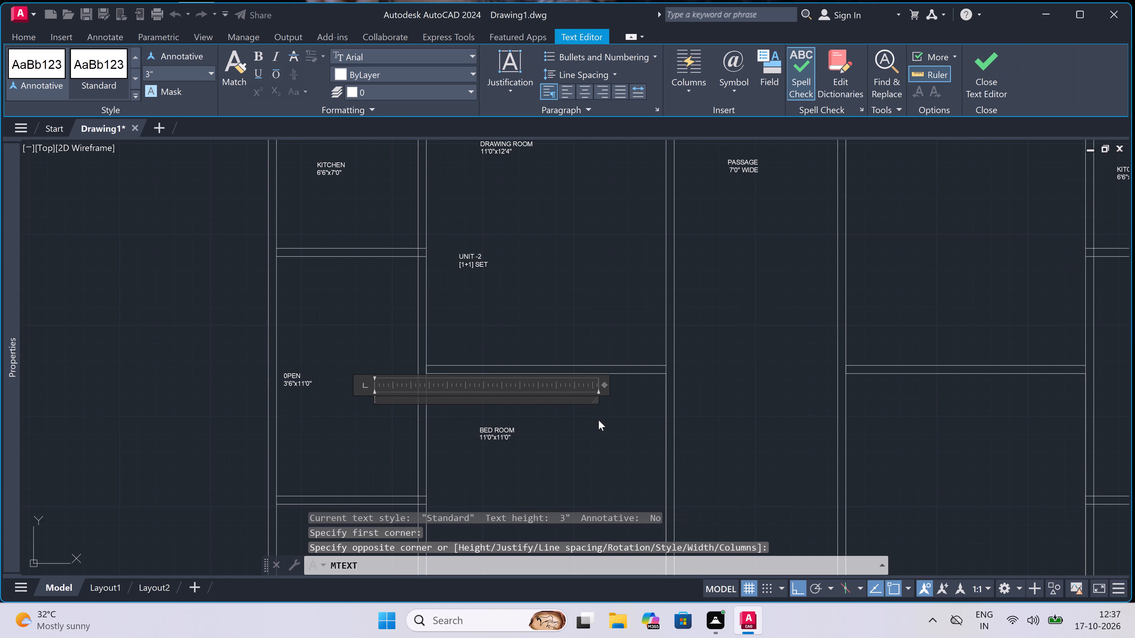
key(3)
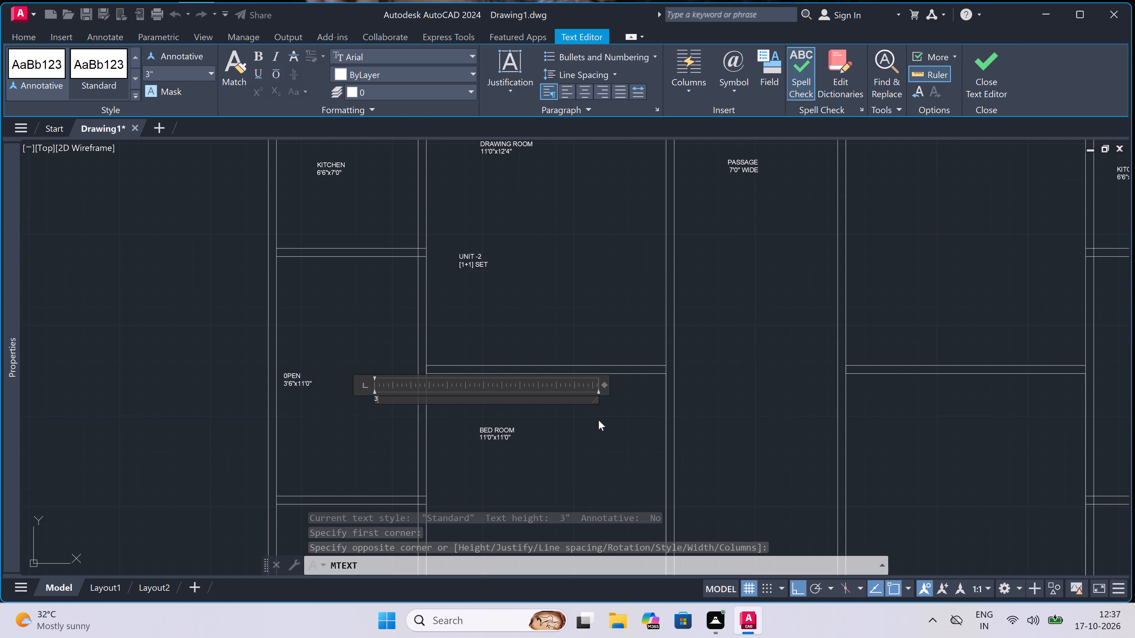
key(apostrophe)
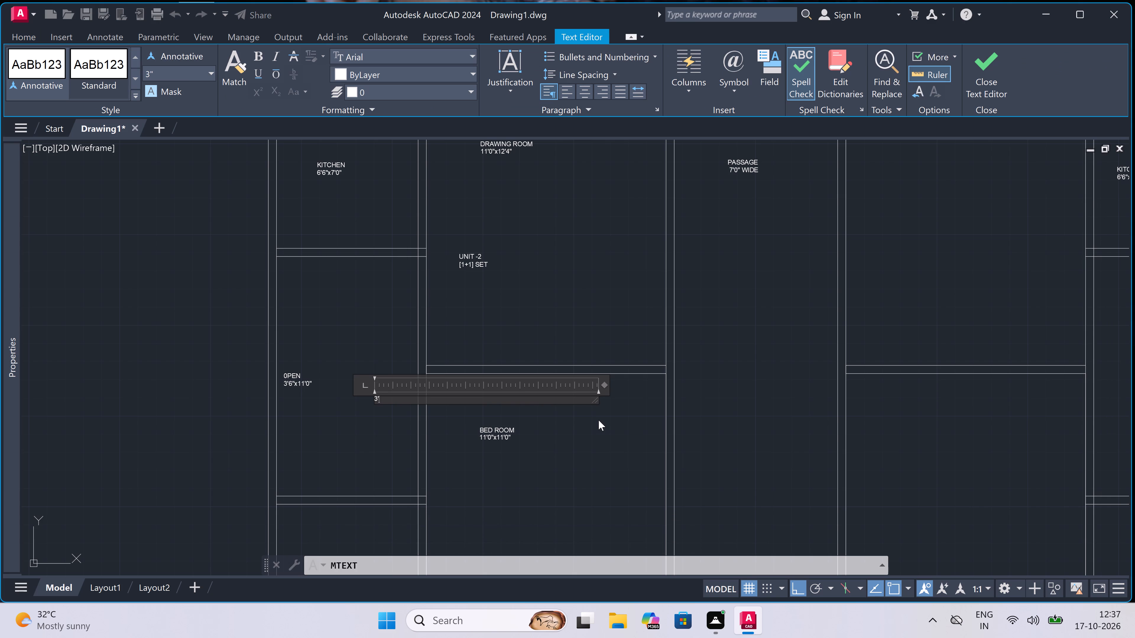
key(0)
key(shift+quotedbl)
key(space)
text(WIDE)
key(Return)
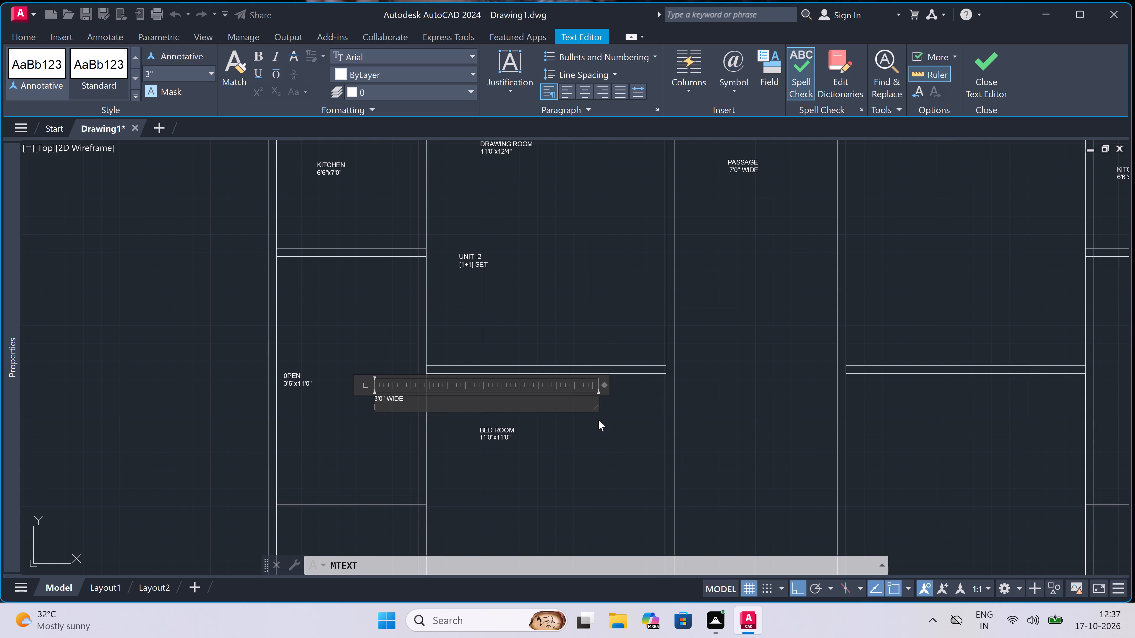
text(BALCONY)
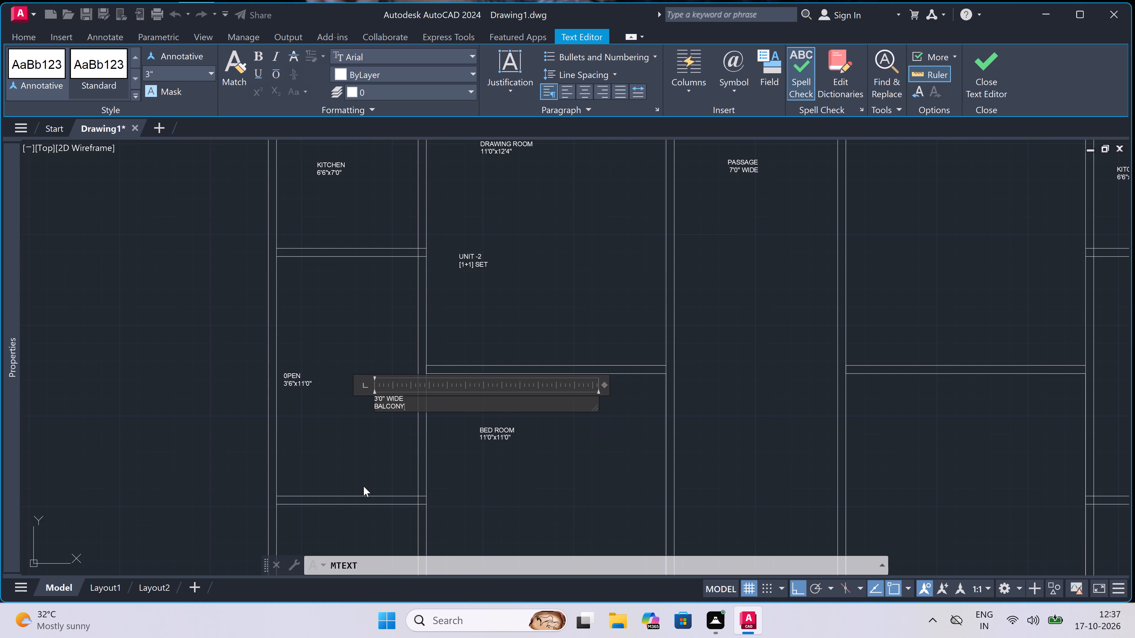
click(364, 486)
Start a multiline text label reading TOILET in the small room directly below the 0PEN and BALCONY space.
scroll(364, 480, down, 1)
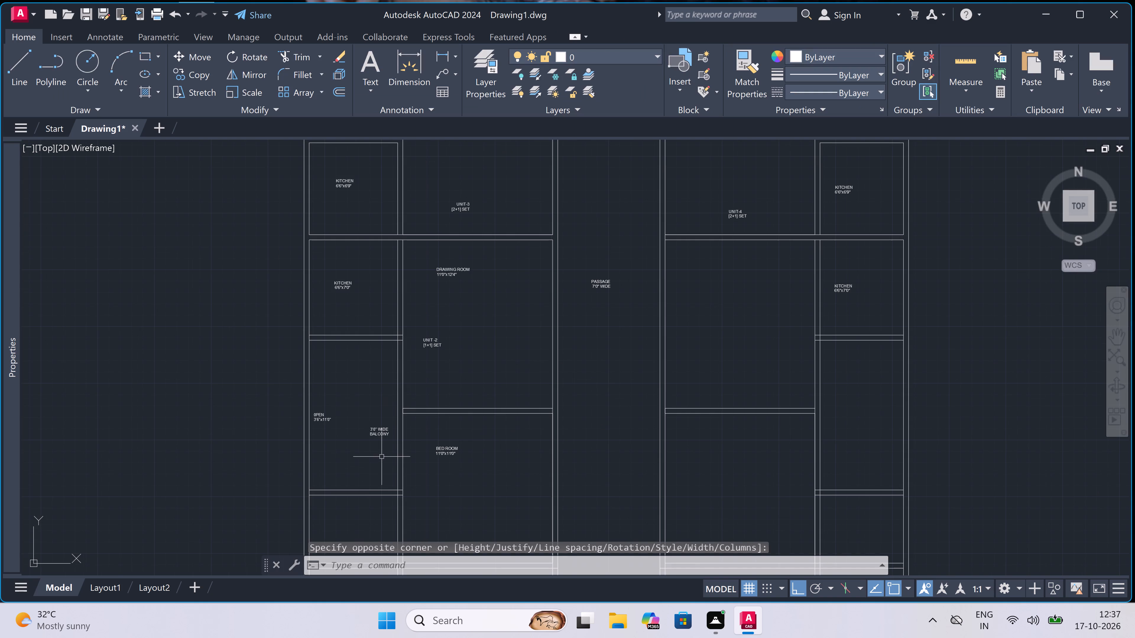
scroll(628, 465, down, 1)
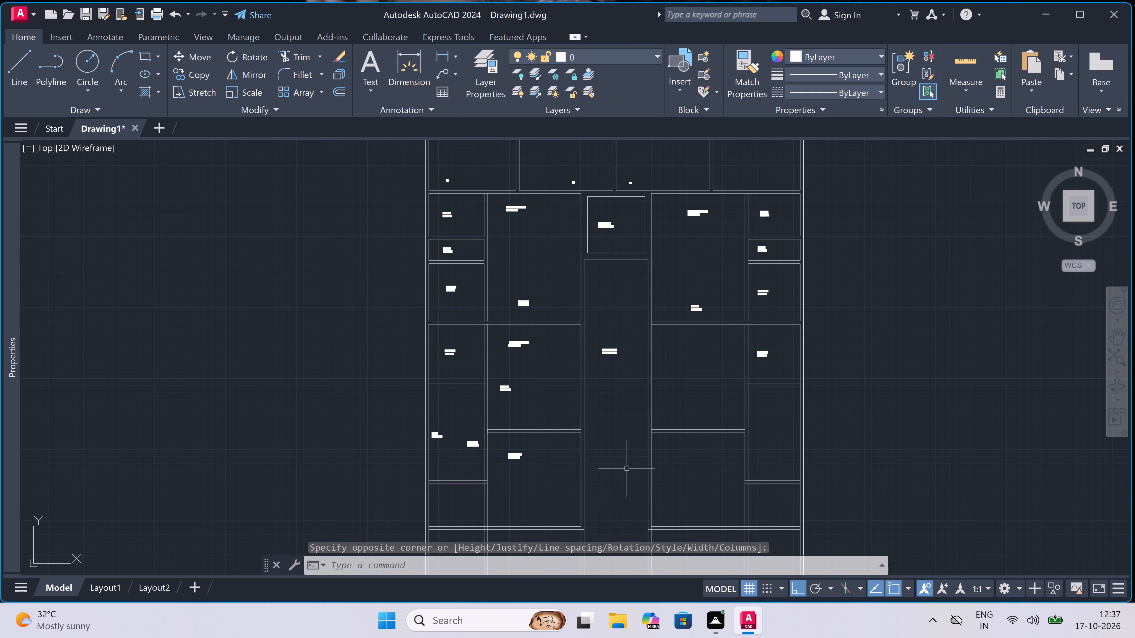
scroll(603, 504, up, 1)
scroll(492, 490, down, 2)
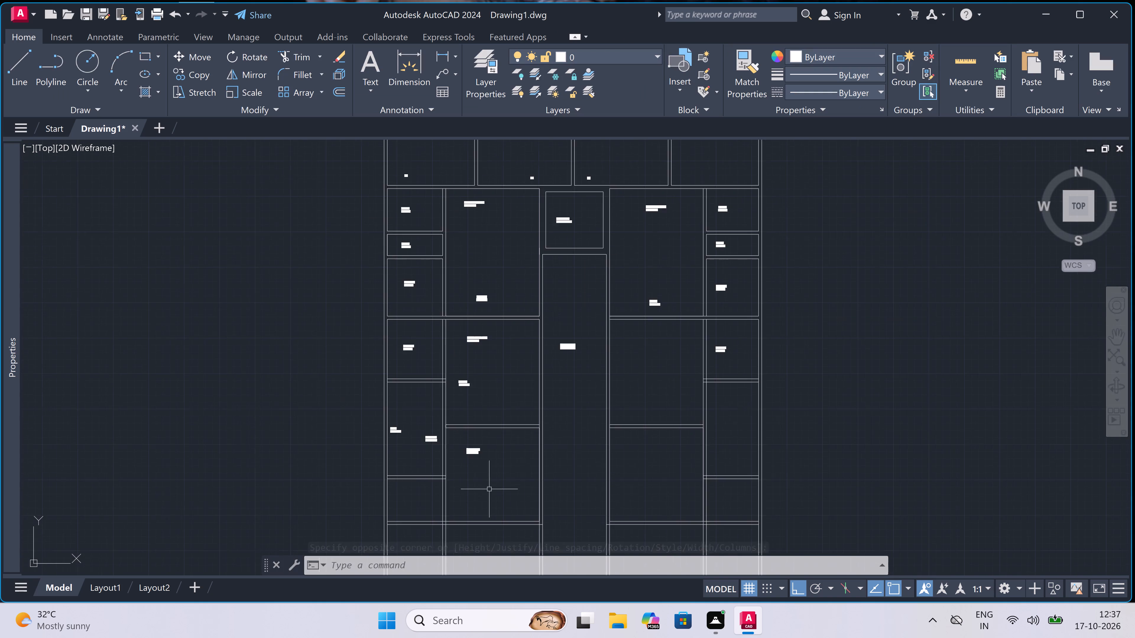
scroll(461, 522, up, 2)
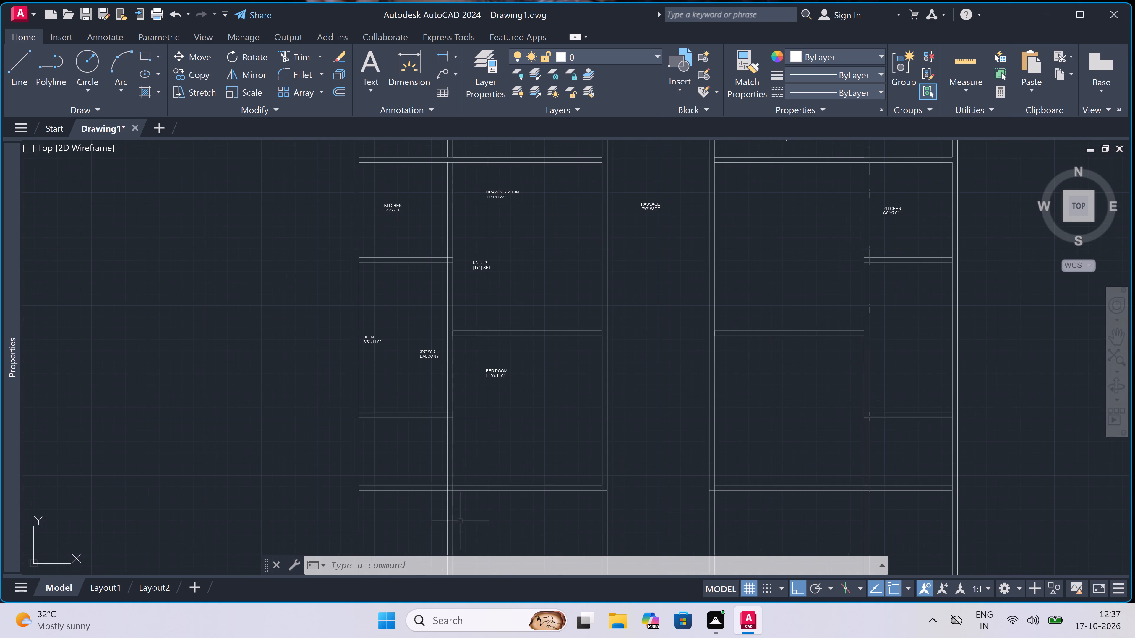
double_click(374, 455)
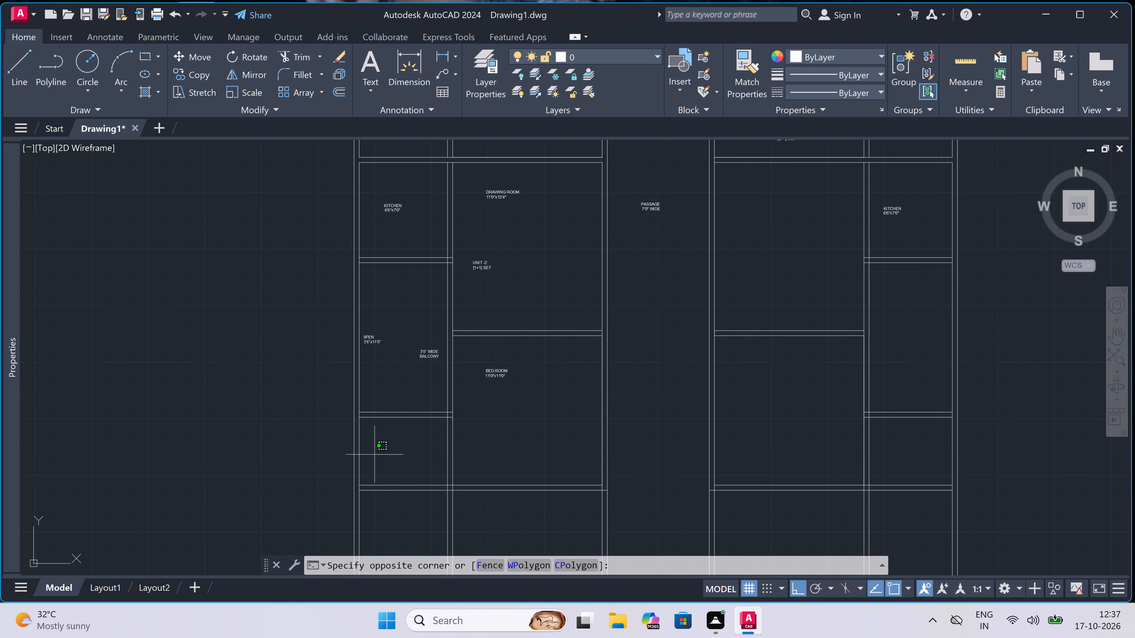
text(MT)
key(space)
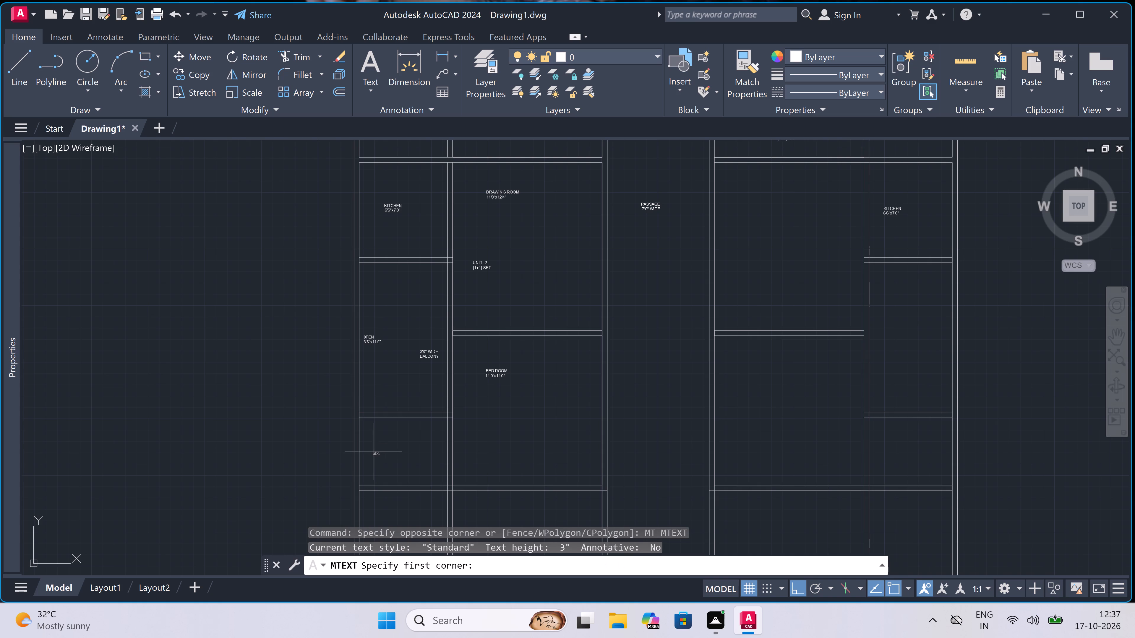
click(374, 452)
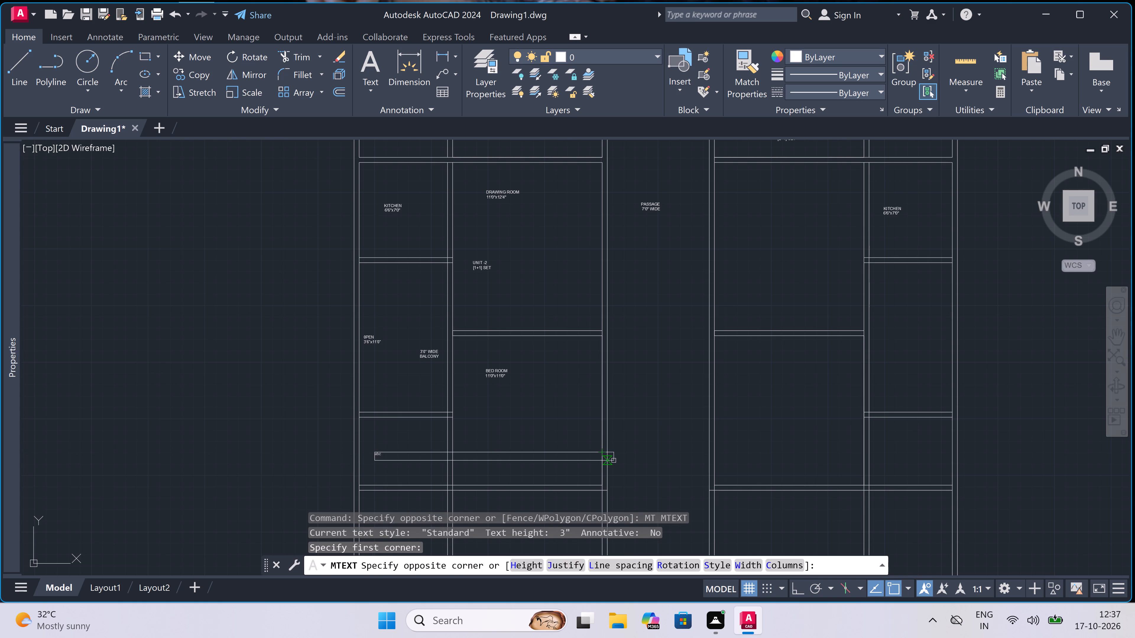
click(614, 460)
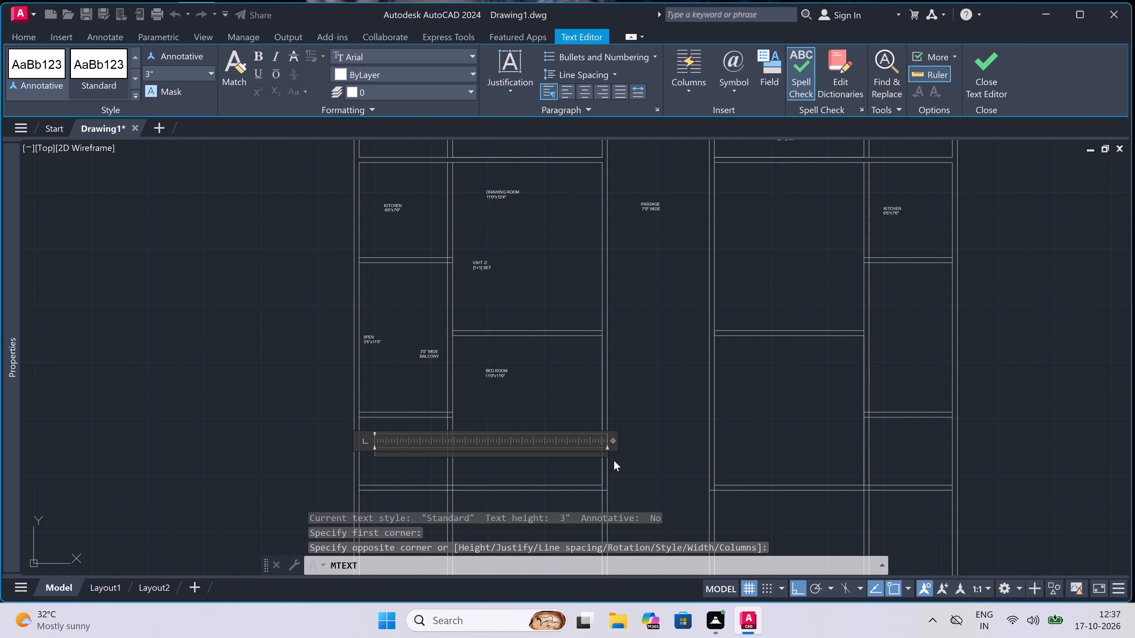
key(t)
text(OILET)
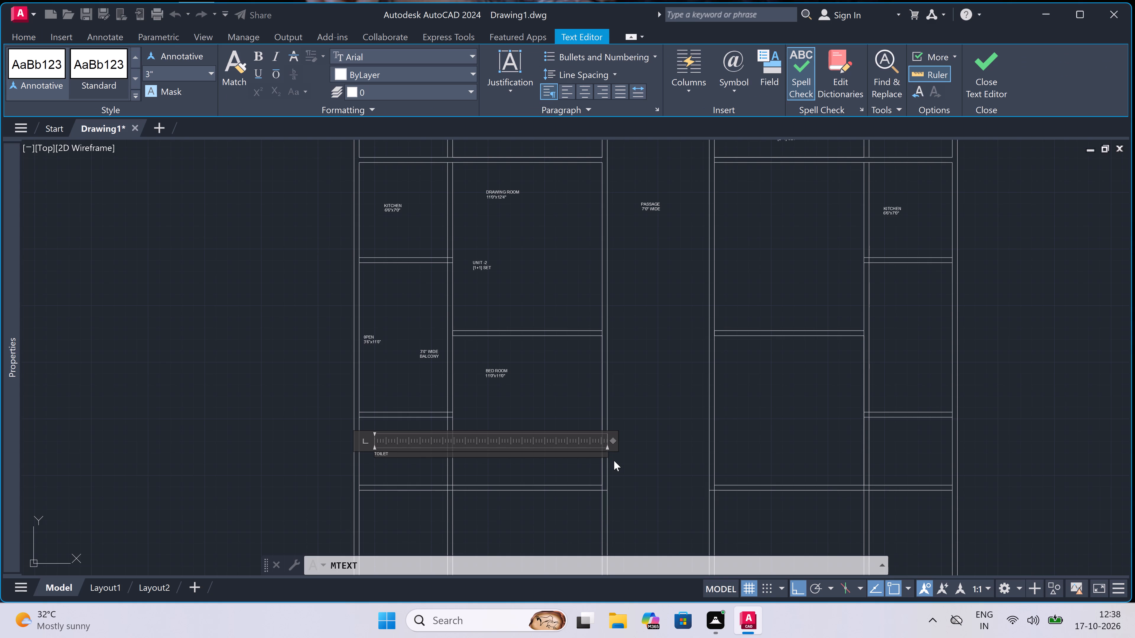
Add a second line reading 6'6"x5'0" to the open TOILET label and finish the text.
key(Return)
key(6)
key(apostrophe)
key(6)
key(shift+quotedbl)
key(x)
key(6)
key(apostrophe)
text(9")
key(BackSpace)
key(BackSpace)
key(BackSpace)
key(BackSpace)
key(5)
text('0)
key(shift+quotedbl)
scroll(1117, 637, down, 1)
click(815, 448)
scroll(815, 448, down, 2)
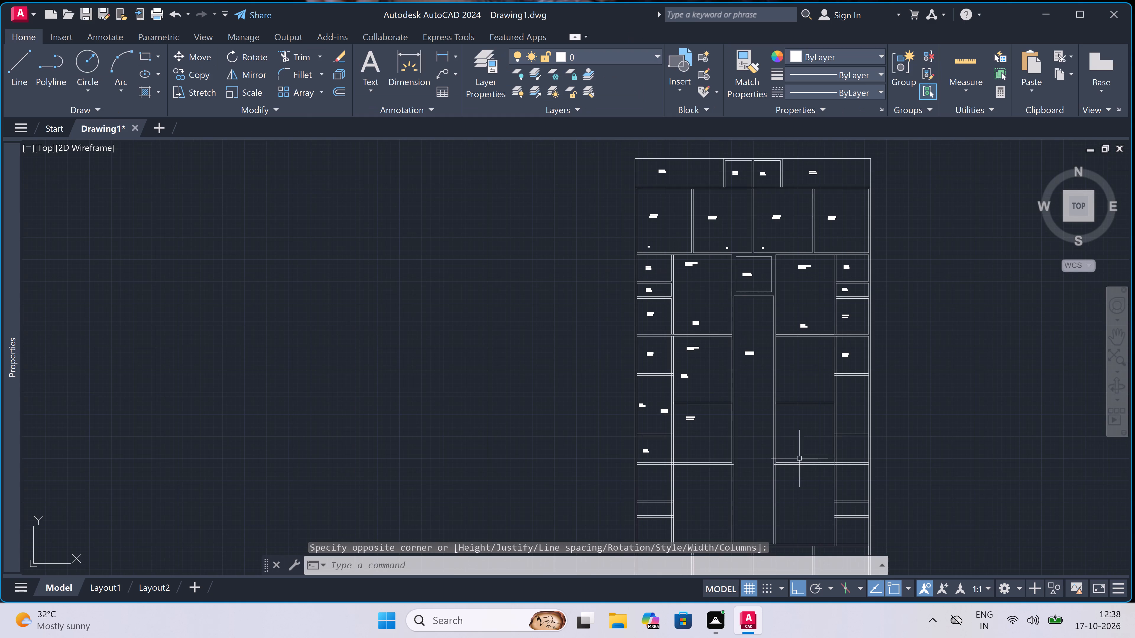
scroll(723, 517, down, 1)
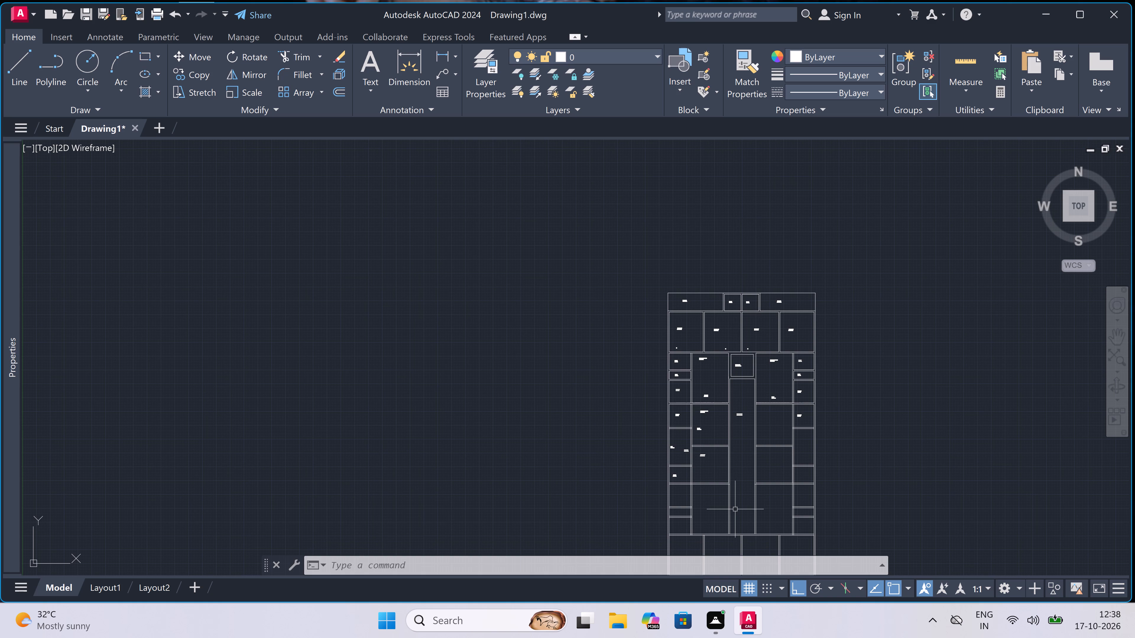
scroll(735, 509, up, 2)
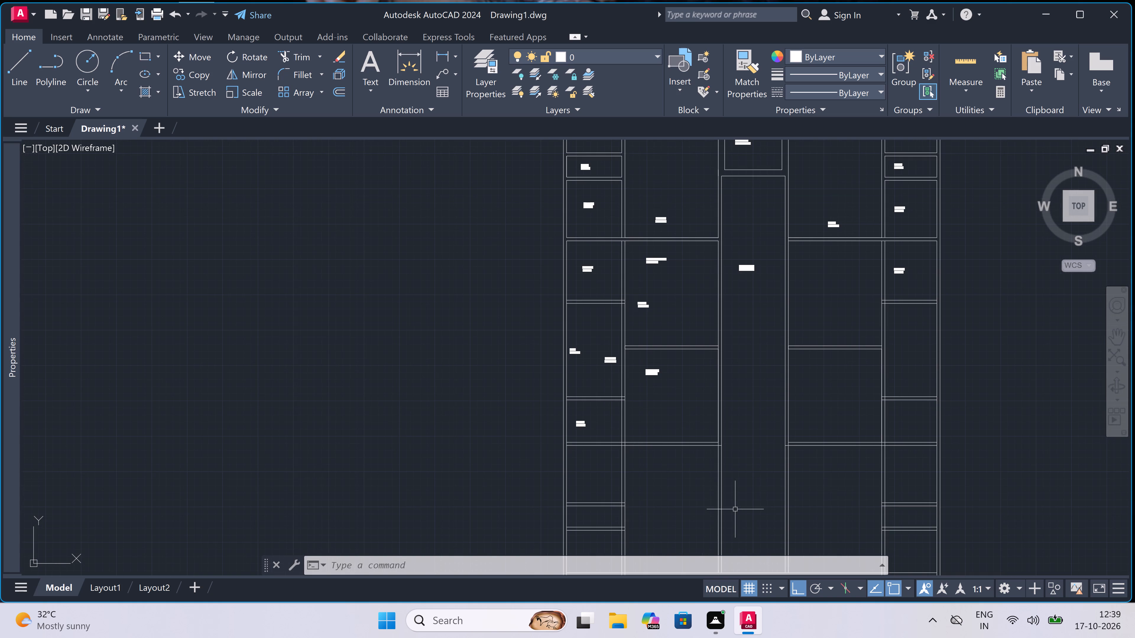
Examine the lower half of the floor plan, around the UNIT -2 rooms and central passage, for spaces still needing labels.
scroll(735, 509, down, 1)
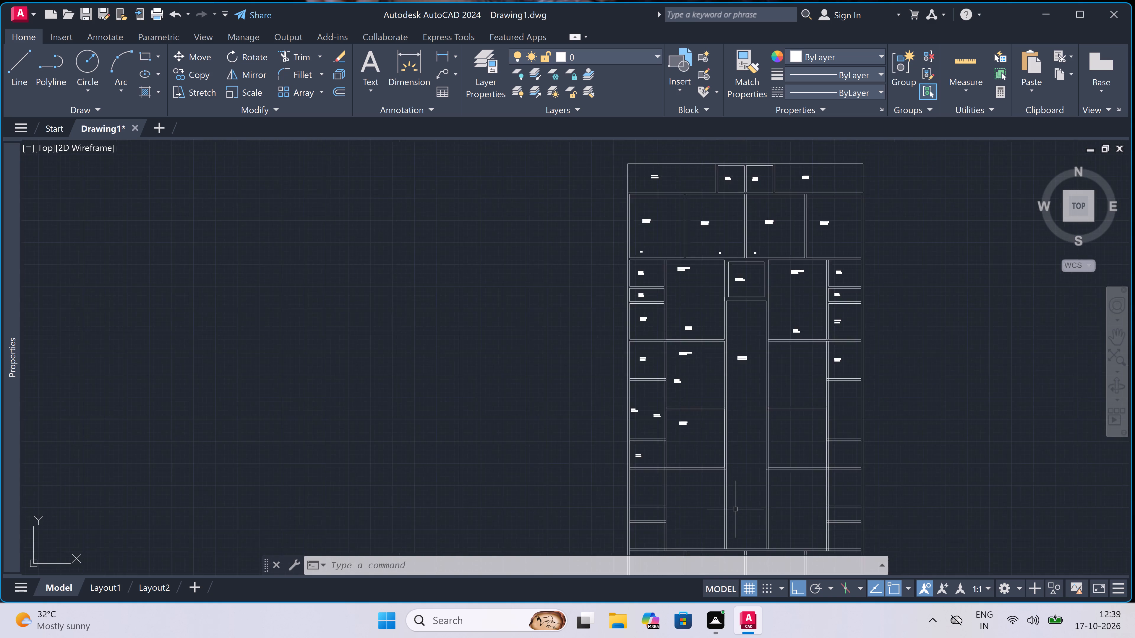
scroll(735, 509, down, 1)
scroll(735, 509, up, 3)
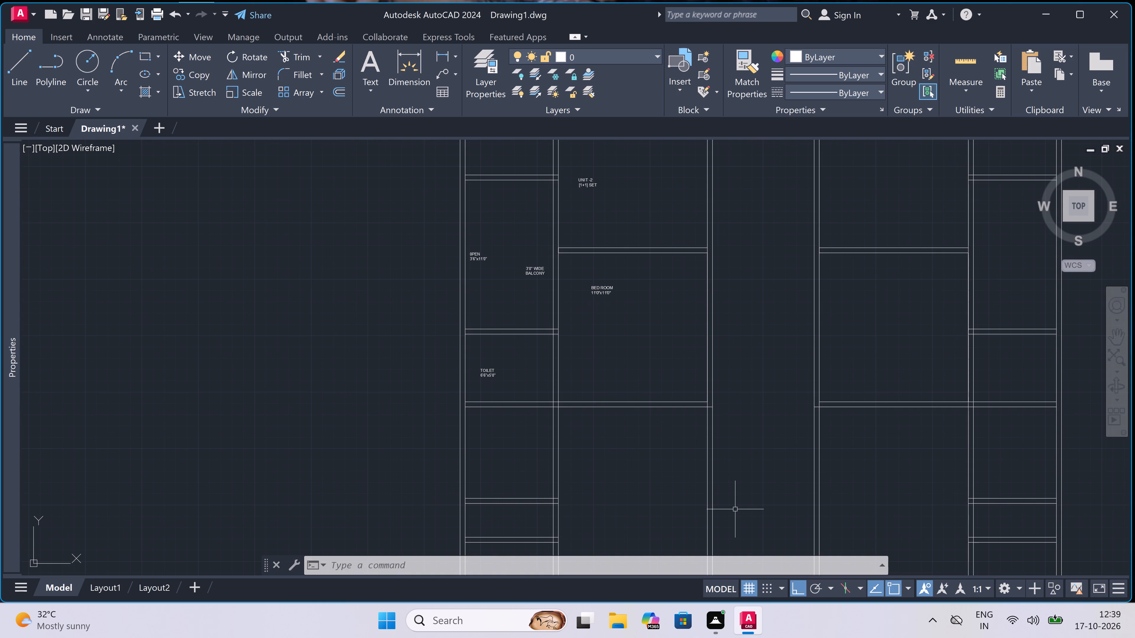
scroll(735, 509, down, 1)
scroll(735, 509, up, 2)
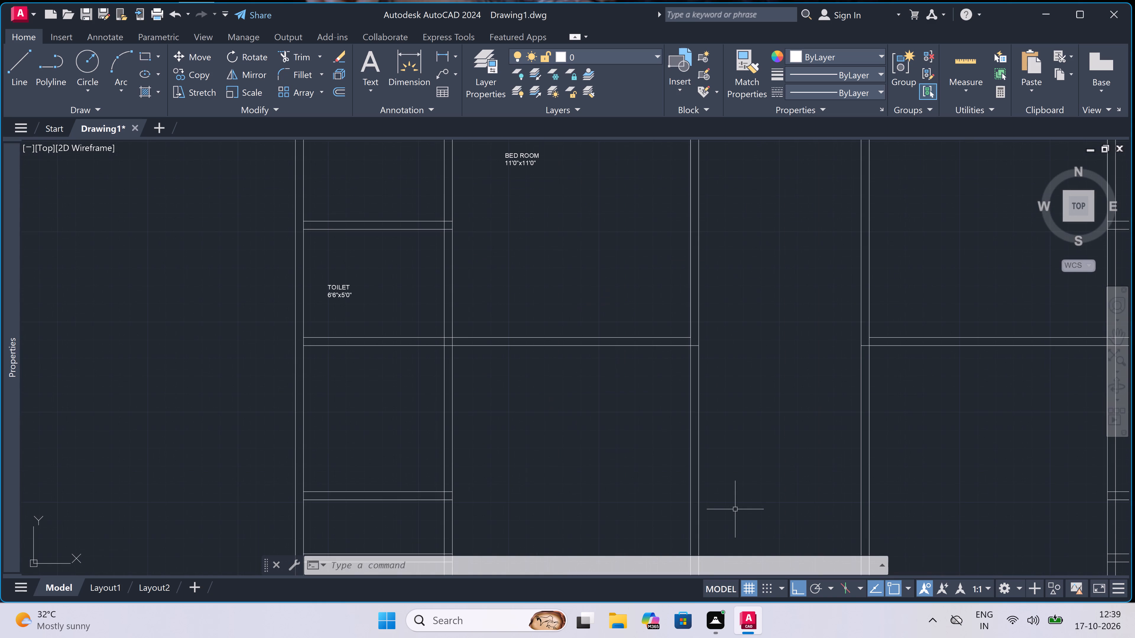
scroll(735, 509, down, 2)
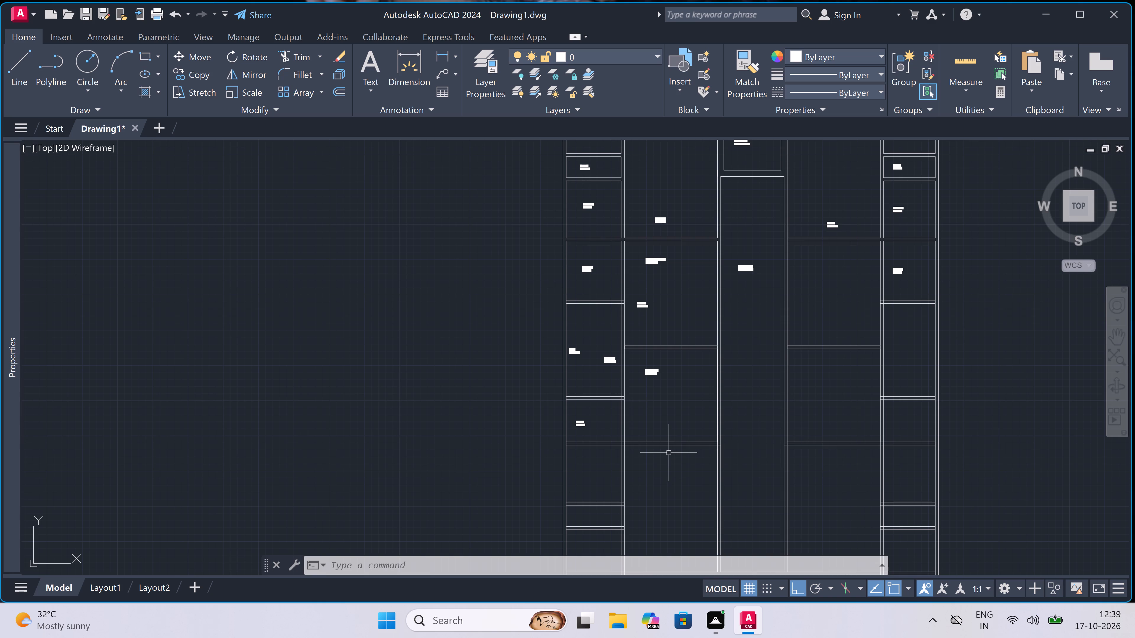
scroll(667, 416, up, 1)
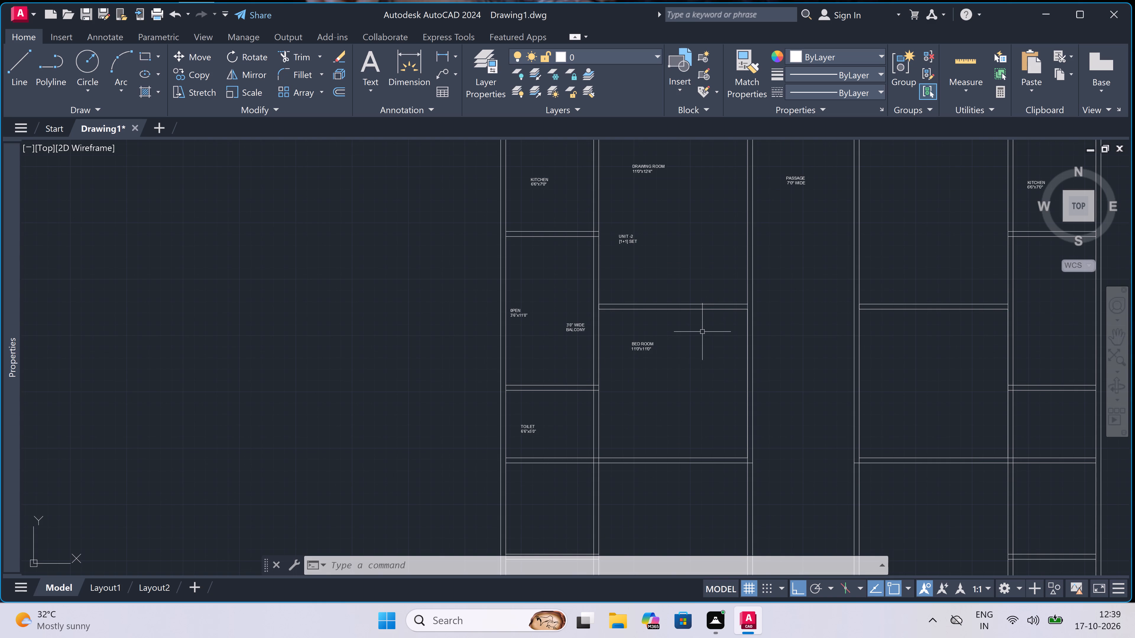
scroll(702, 332, down, 1)
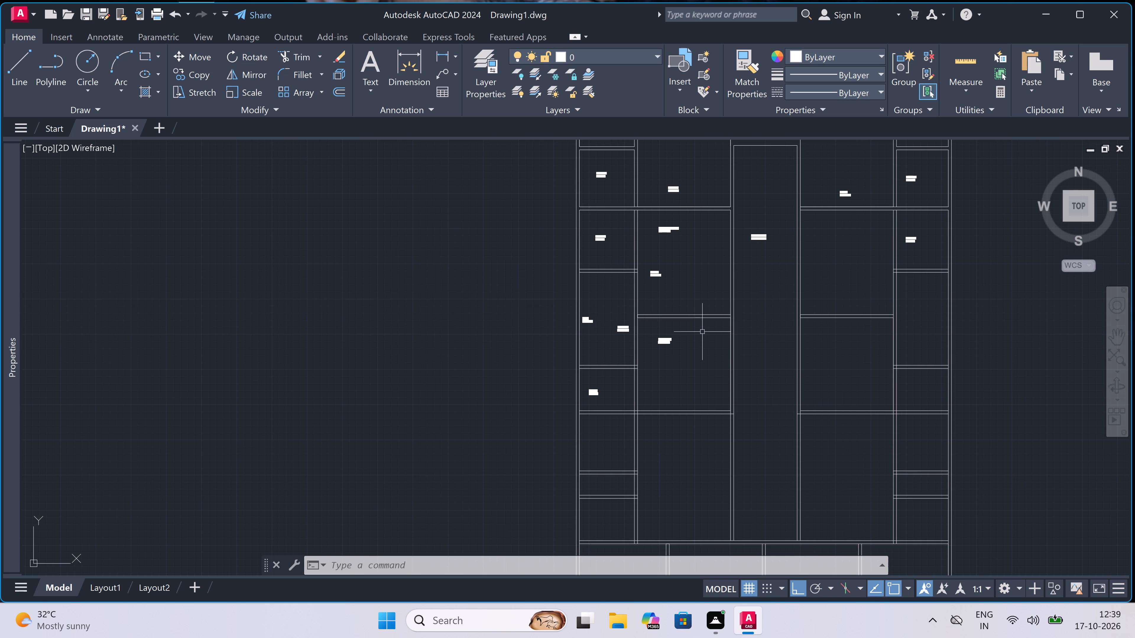
scroll(702, 332, up, 1)
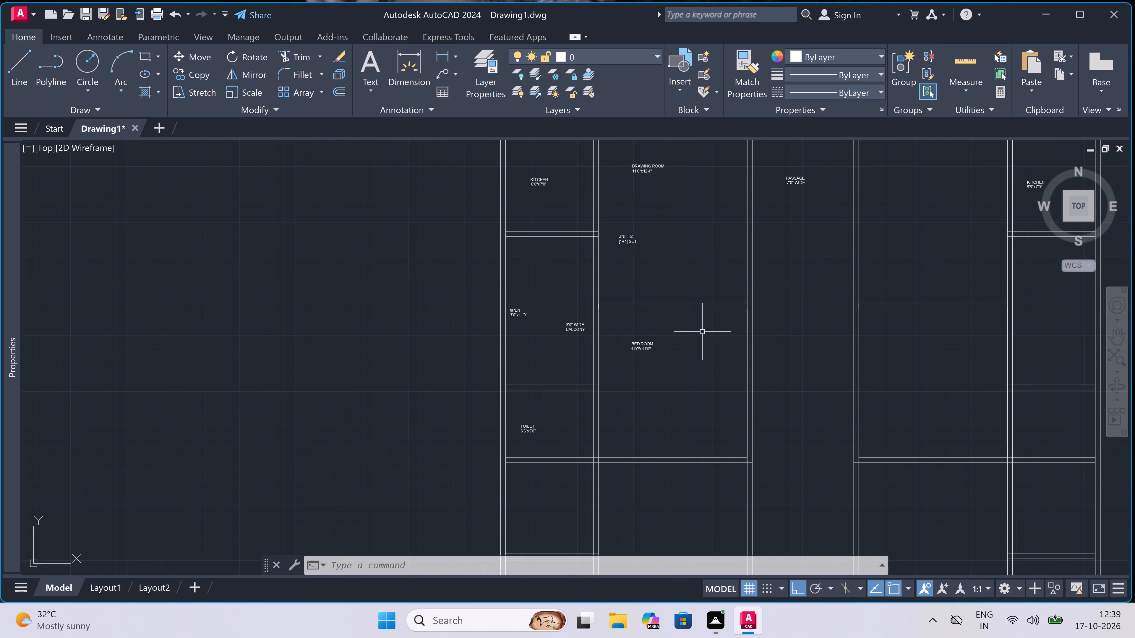
scroll(702, 332, down, 2)
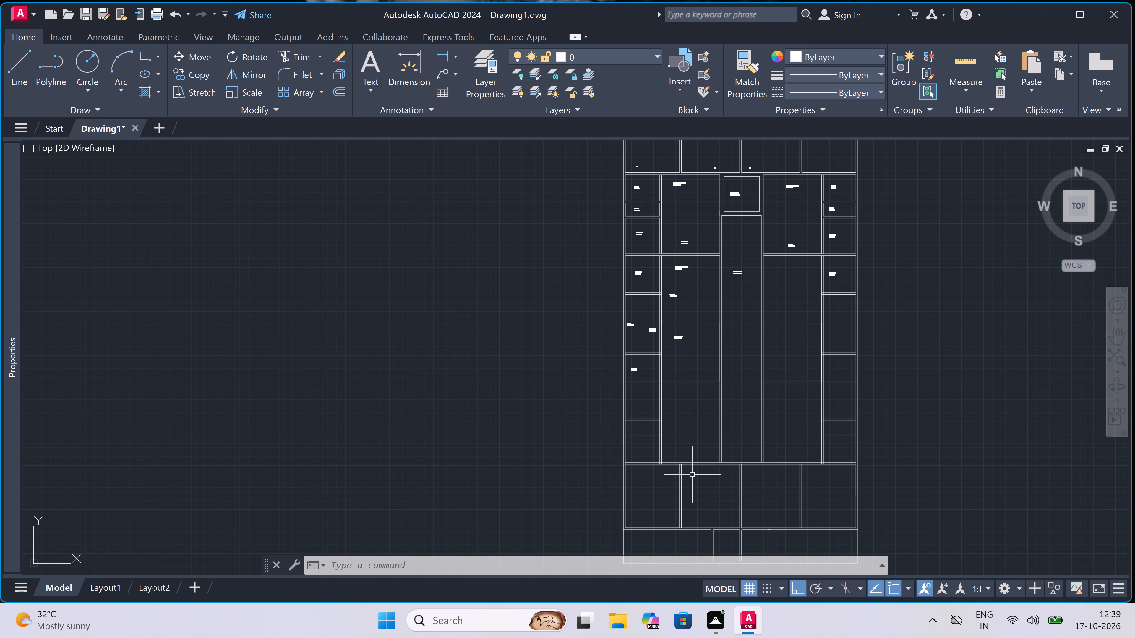
scroll(692, 475, up, 1)
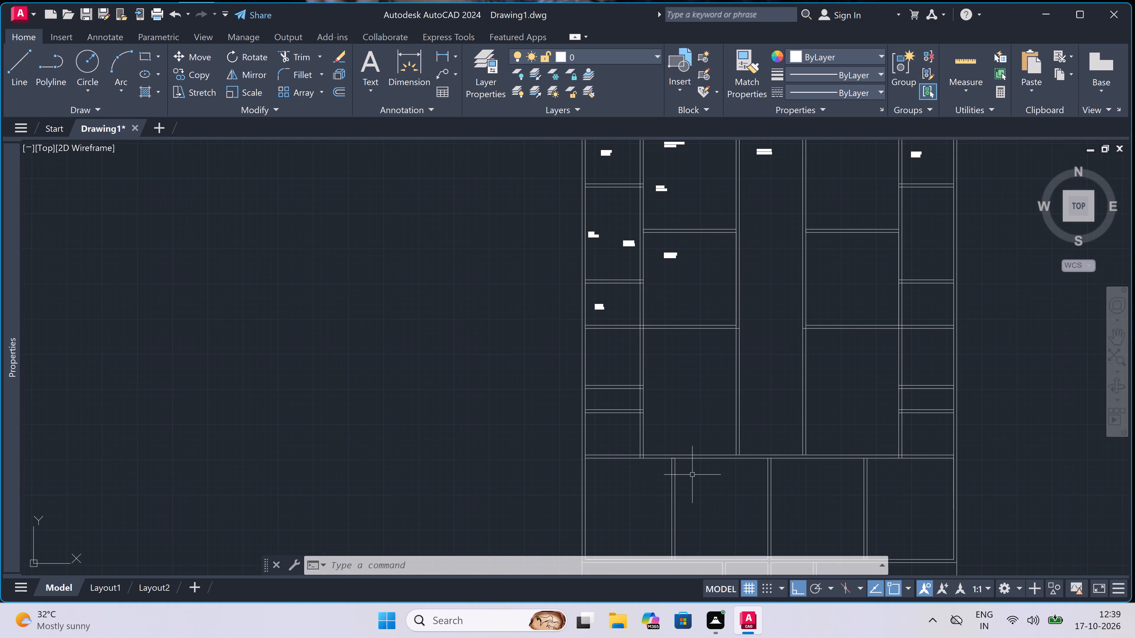
scroll(693, 475, up, 1)
scroll(693, 475, down, 1)
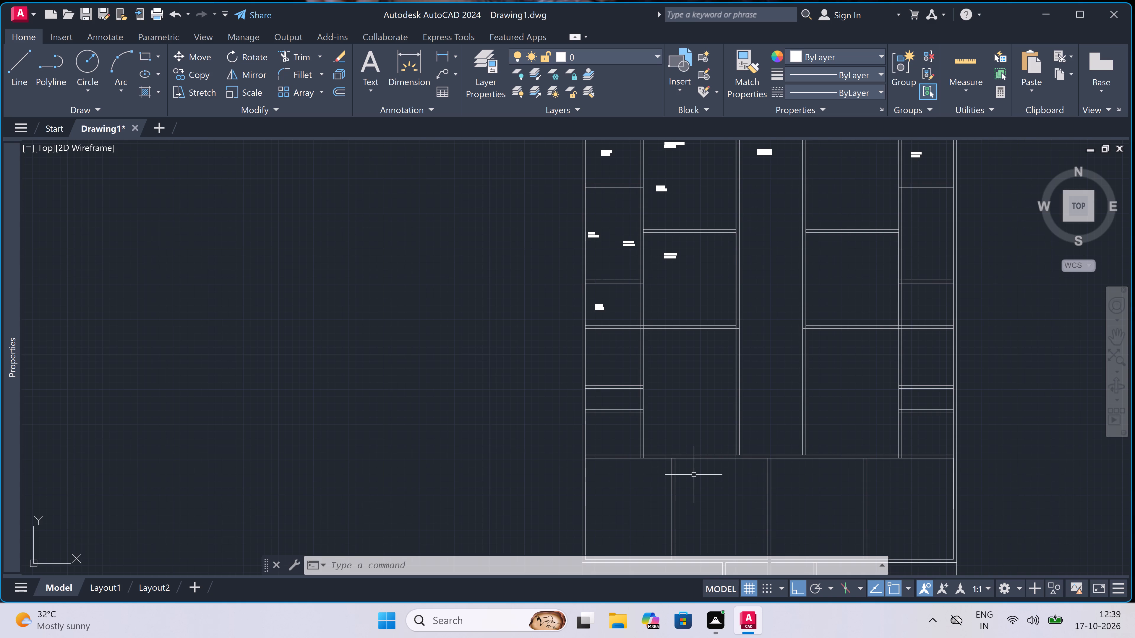
scroll(694, 475, up, 1)
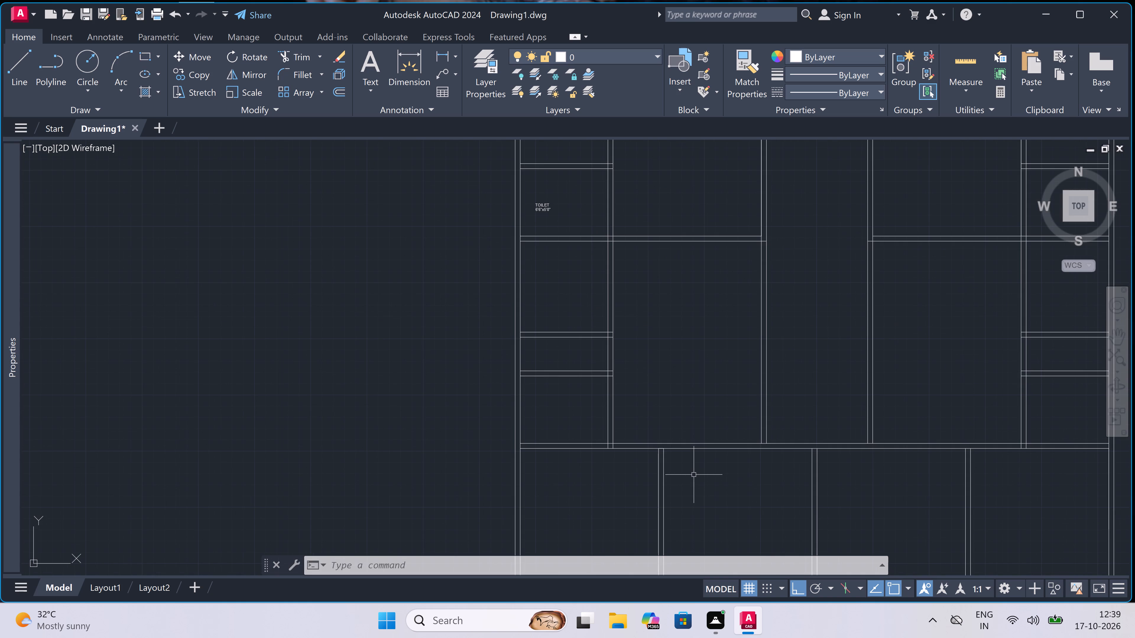
scroll(694, 475, up, 1)
scroll(694, 475, down, 1)
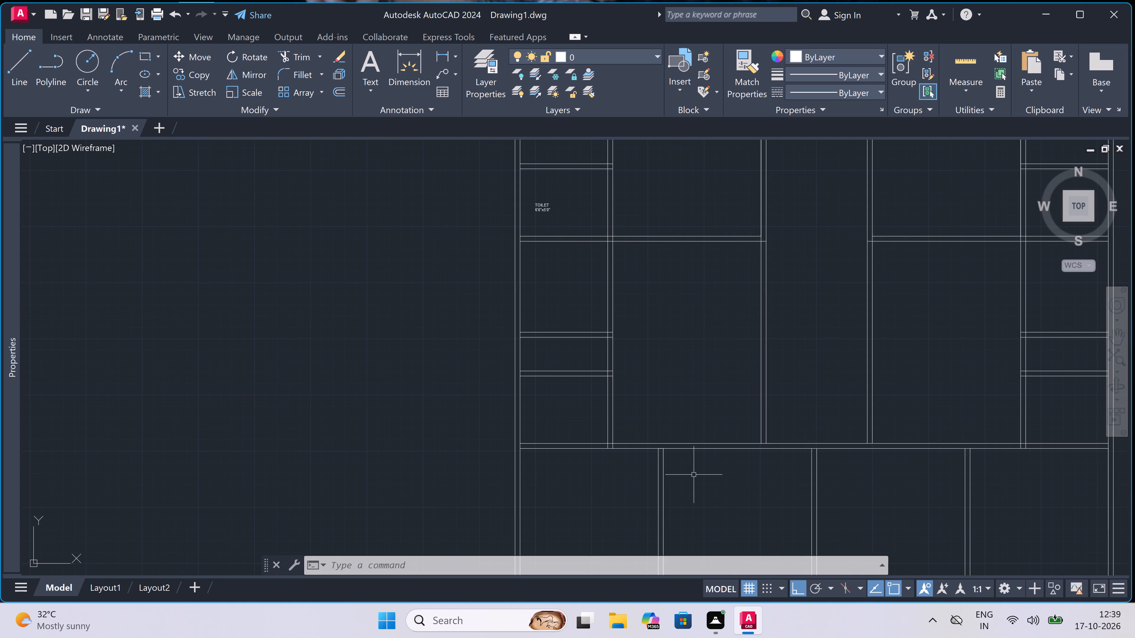
scroll(694, 475, down, 1)
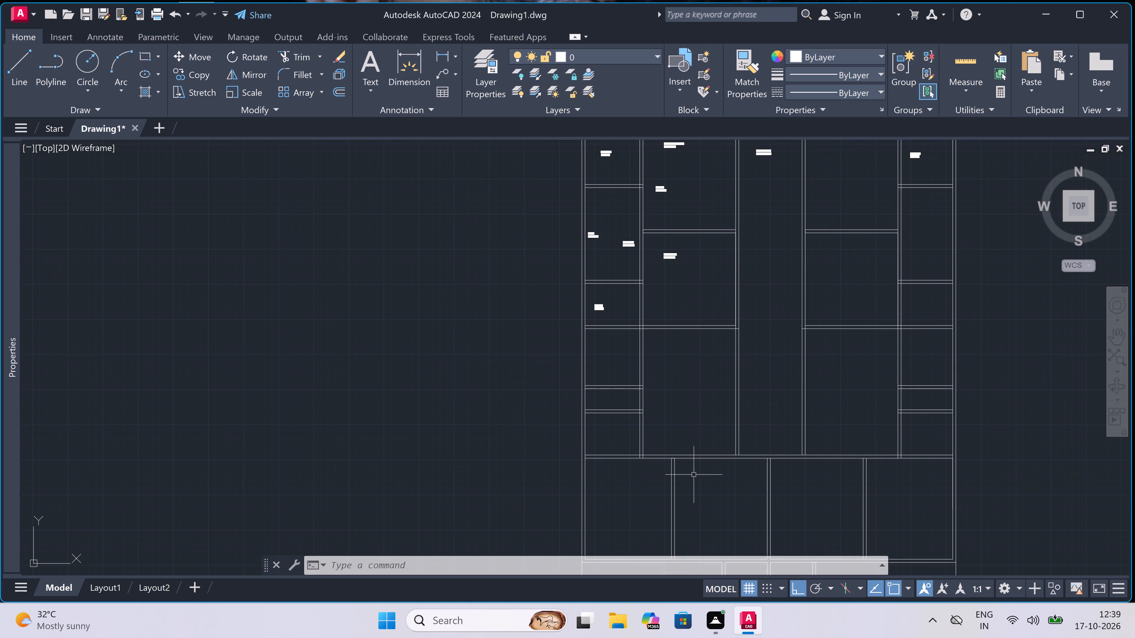
scroll(694, 475, up, 1)
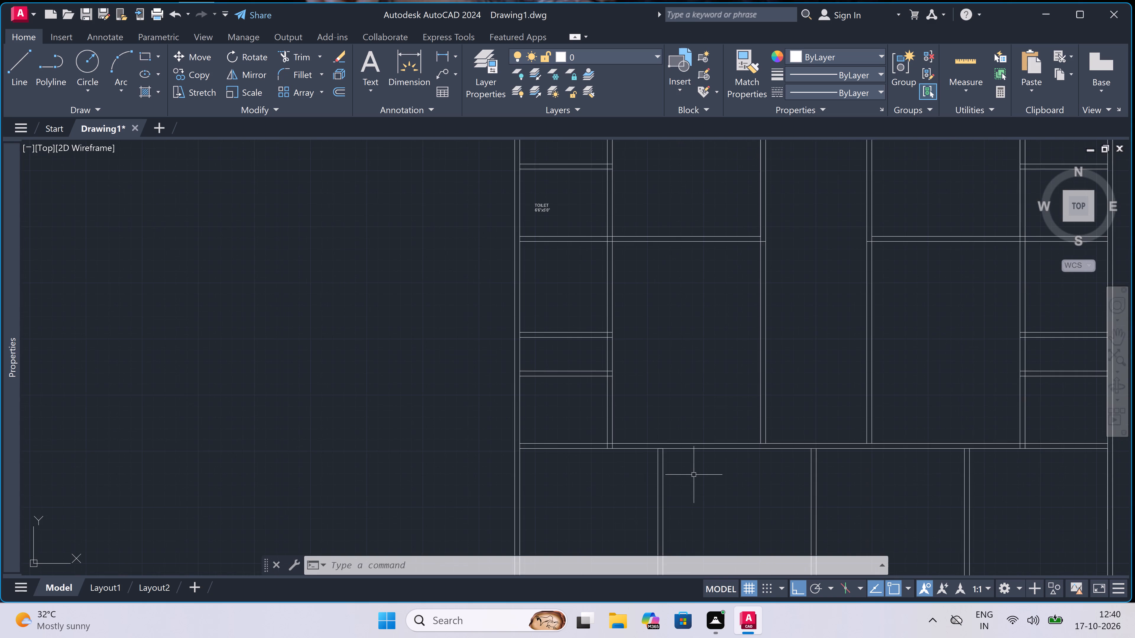
scroll(694, 475, down, 1)
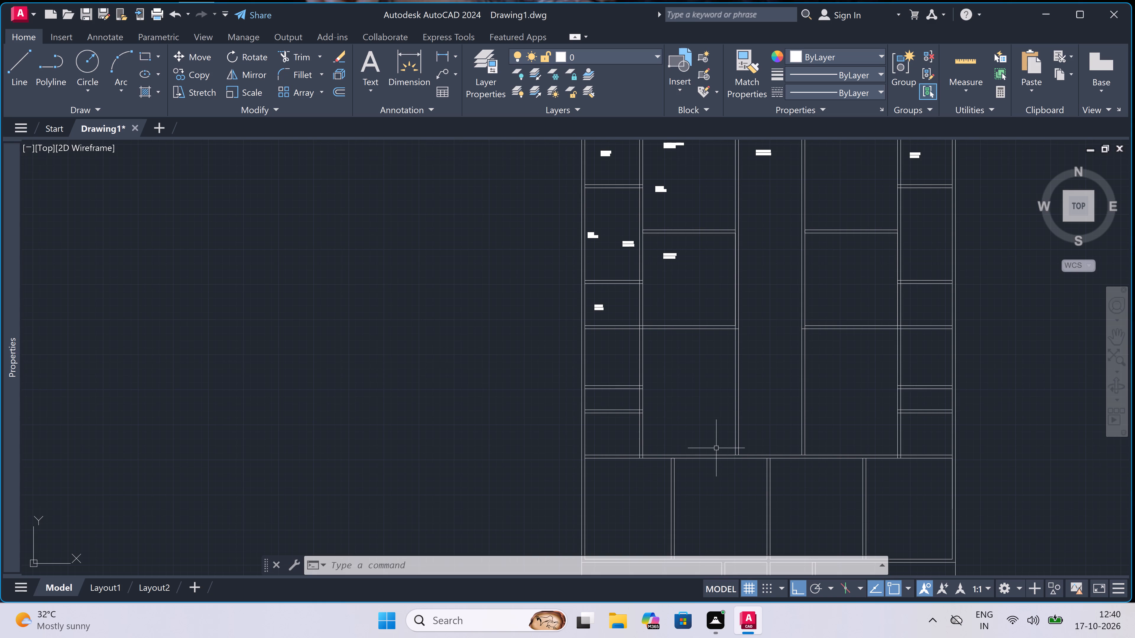
scroll(716, 448, down, 2)
scroll(781, 428, up, 3)
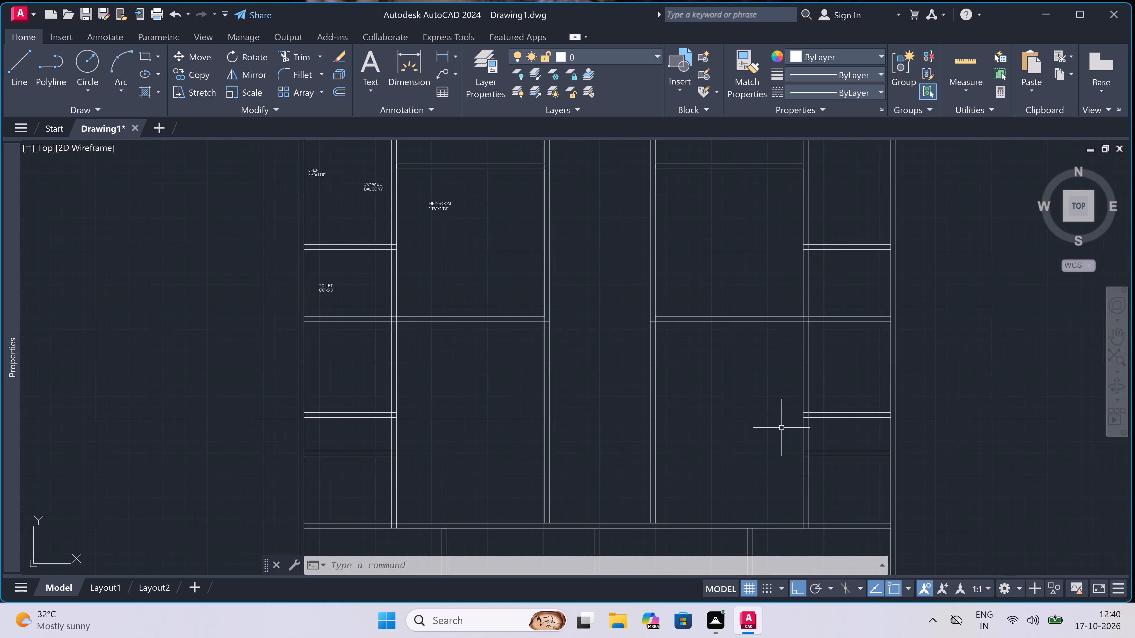
scroll(779, 429, down, 1)
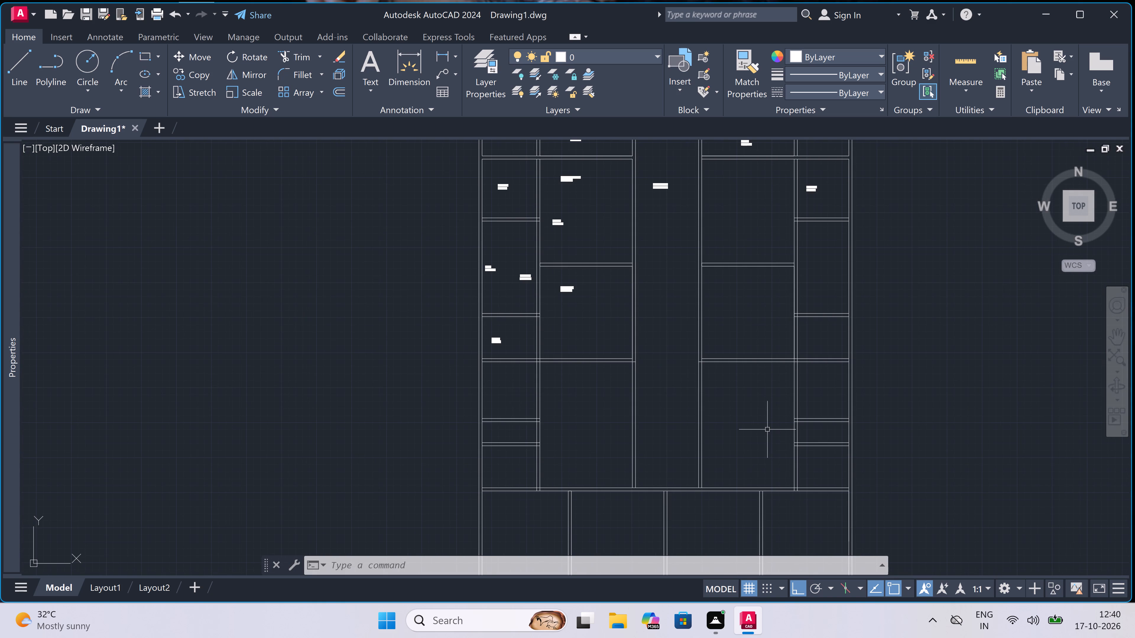
scroll(761, 425, up, 1)
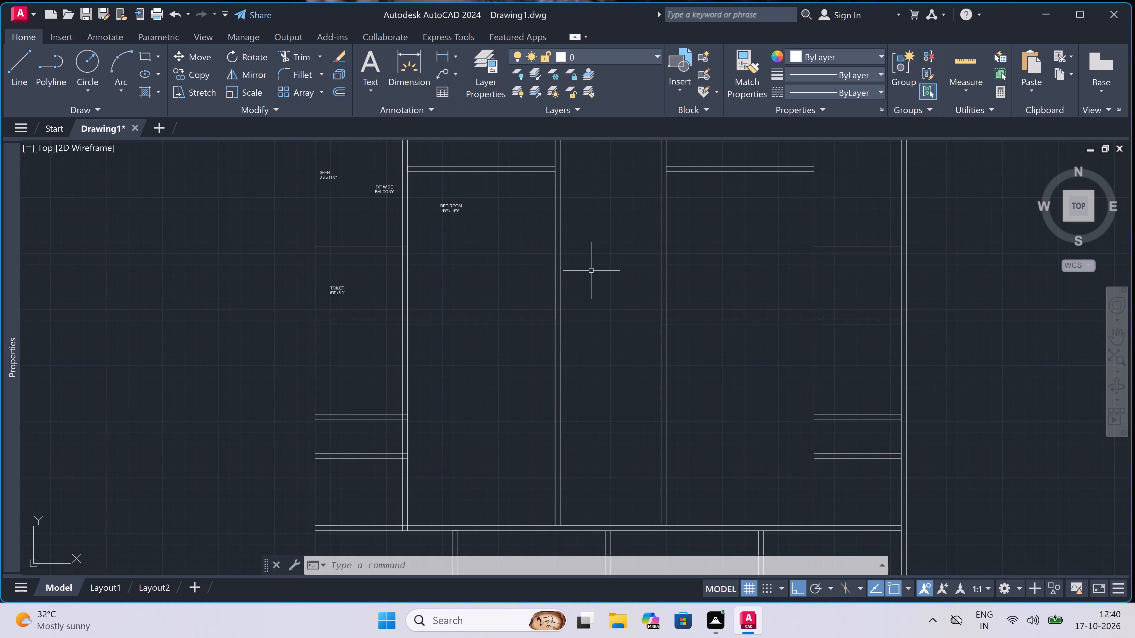
Place a two-line multiline text label reading PASSAGE, 7'0" WIDE in the central passage, beside the UNIT -2 BED ROOM.
key(space)
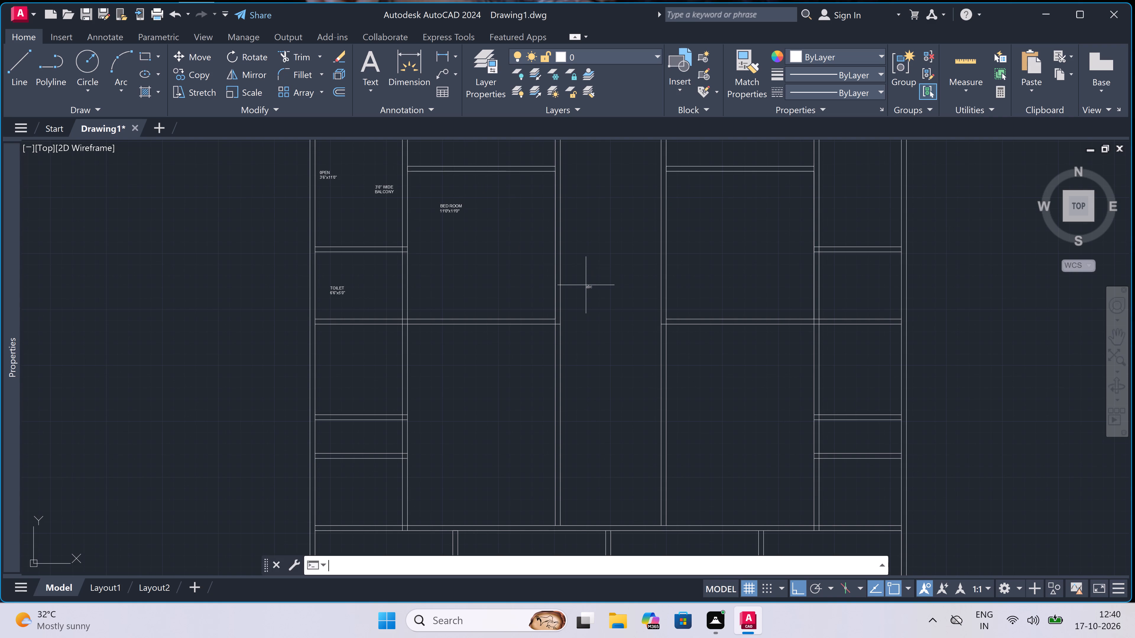
click(586, 285)
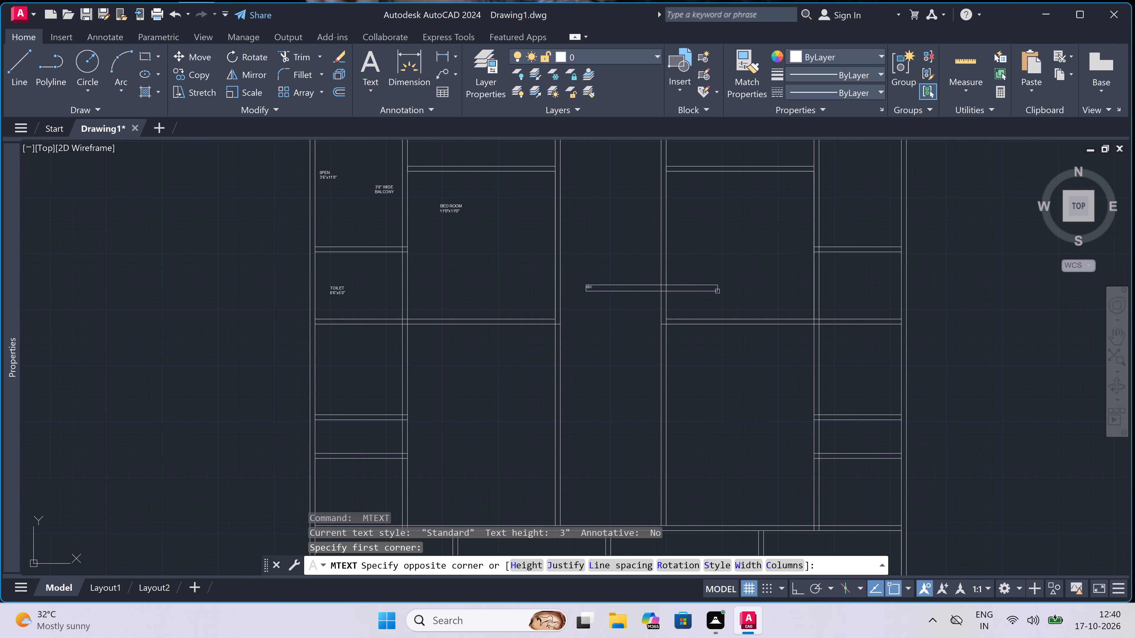
click(741, 296)
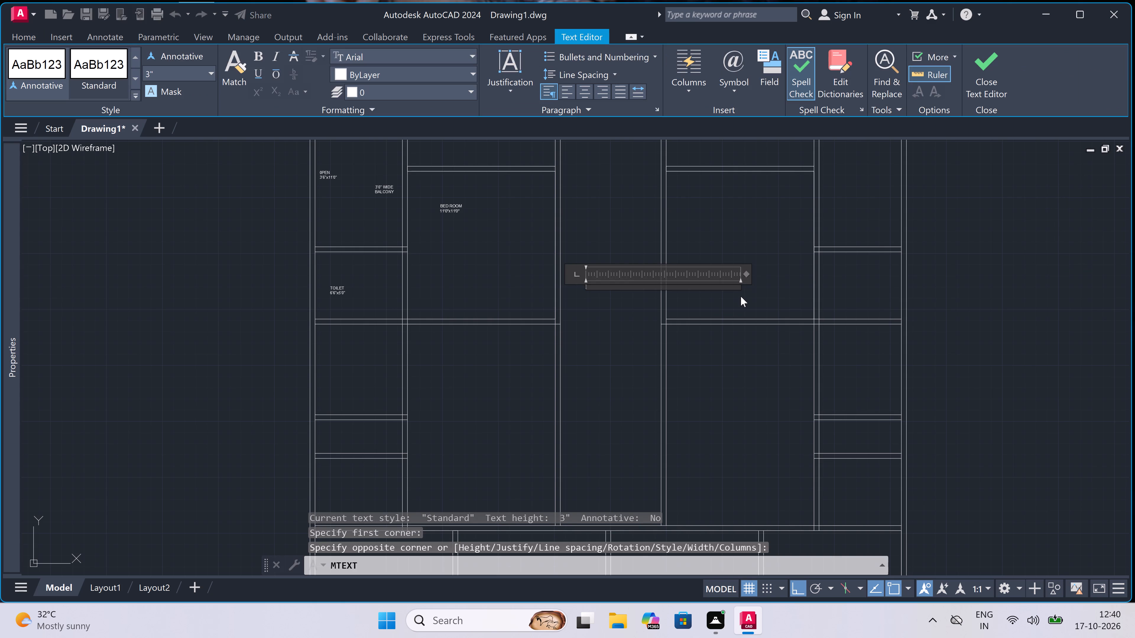
key(p)
text(ASSAGE)
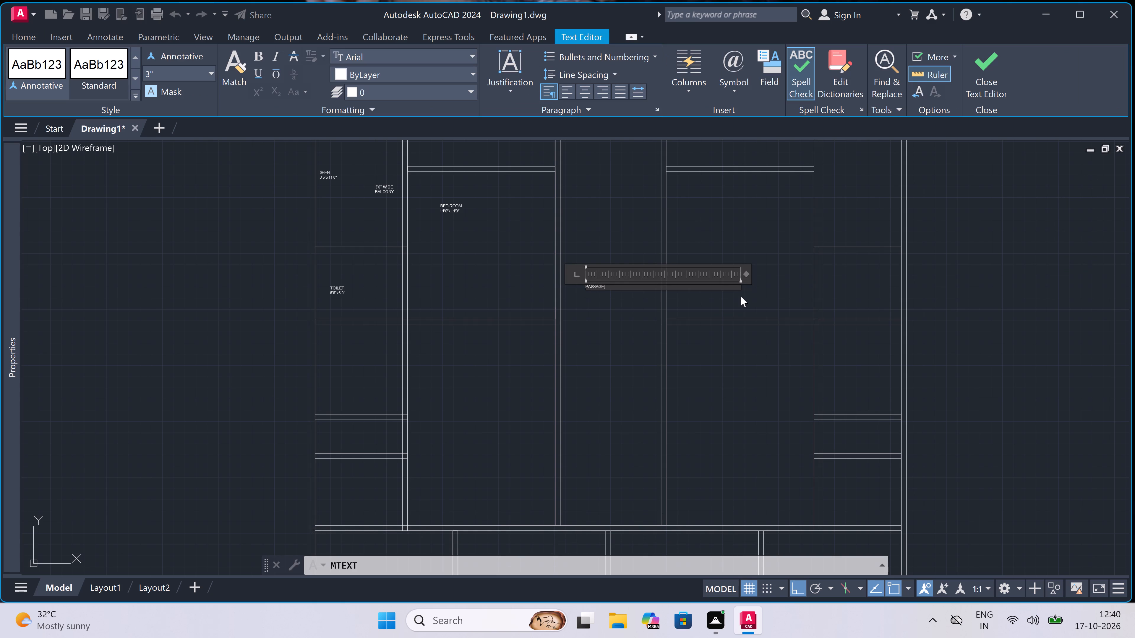
key(Return)
key(7)
text('0)
key(space)
text(WIDE)
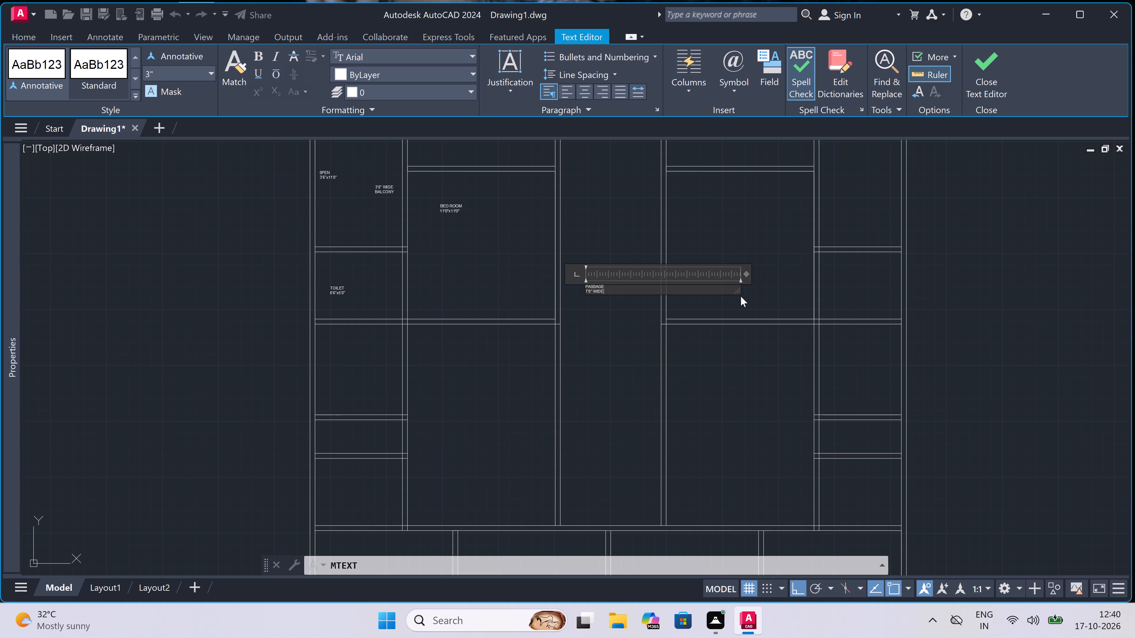
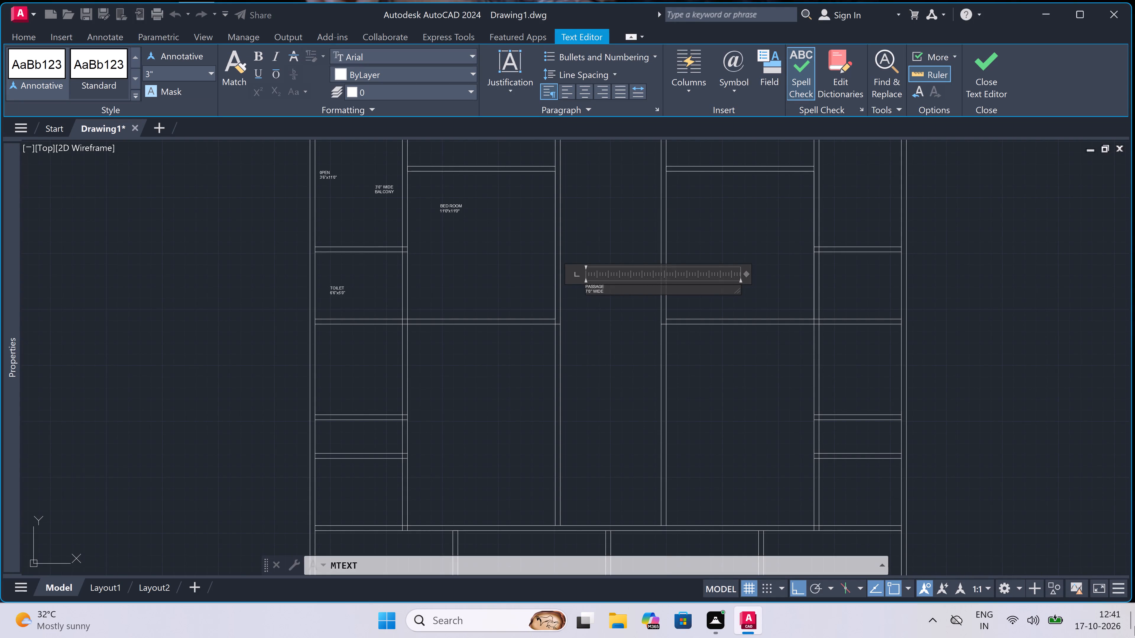
Finish the open PASSAGE, 7'0" WIDE text in the central passage.
double_click(705, 392)
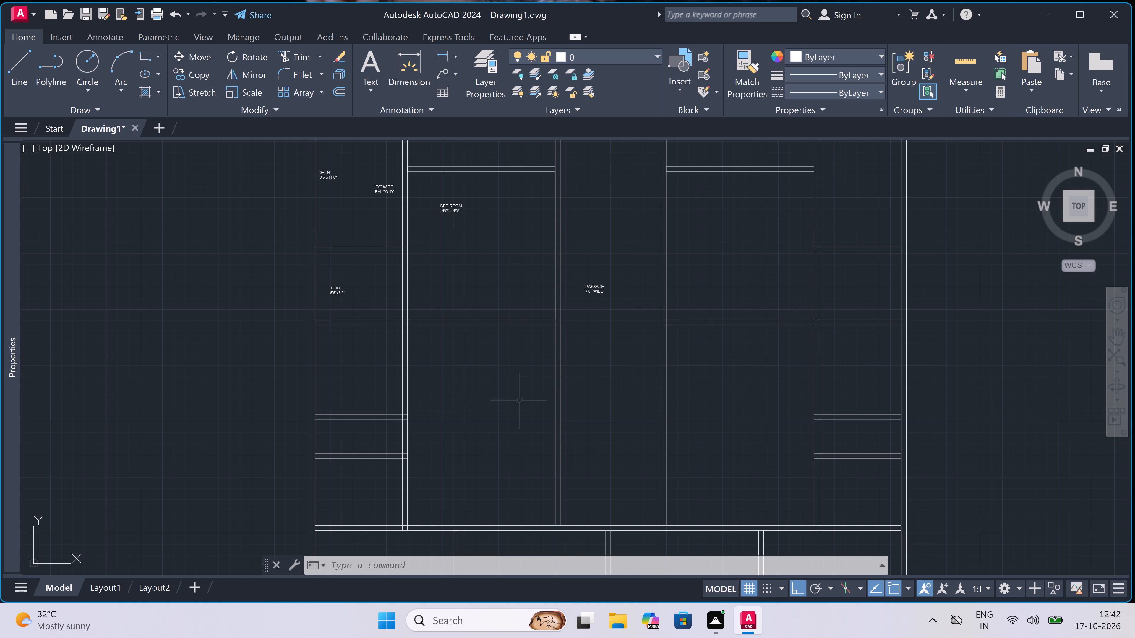
Place a two-line multiline text label reading KITCHEN, 6'6"x6'9" in the room directly below the TOILET.
scroll(591, 443, up, 1)
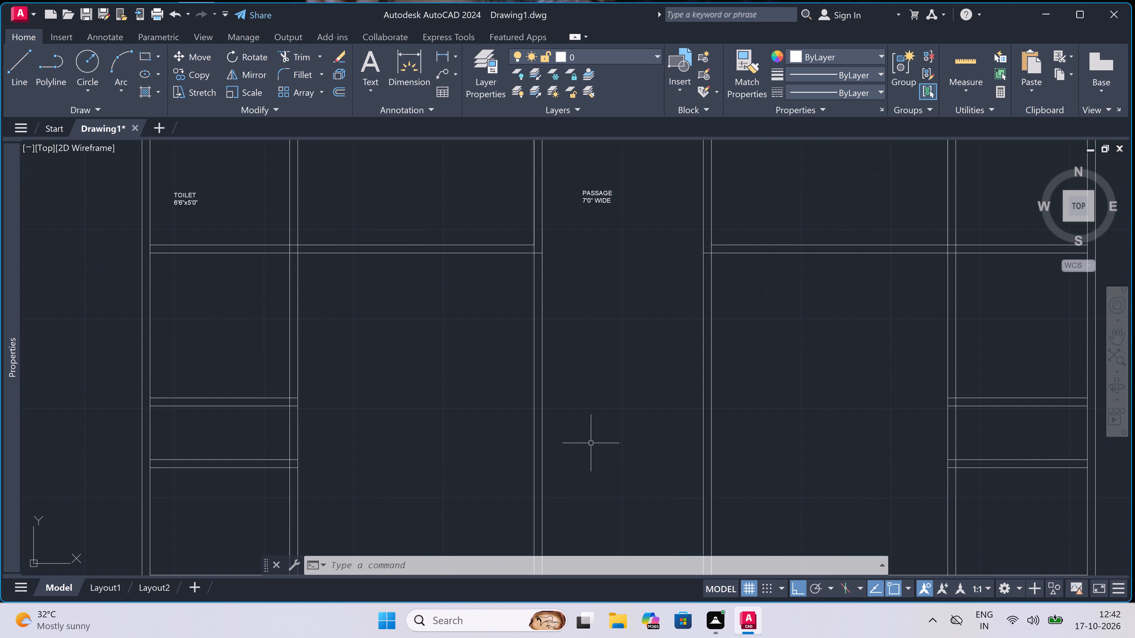
scroll(590, 443, down, 2)
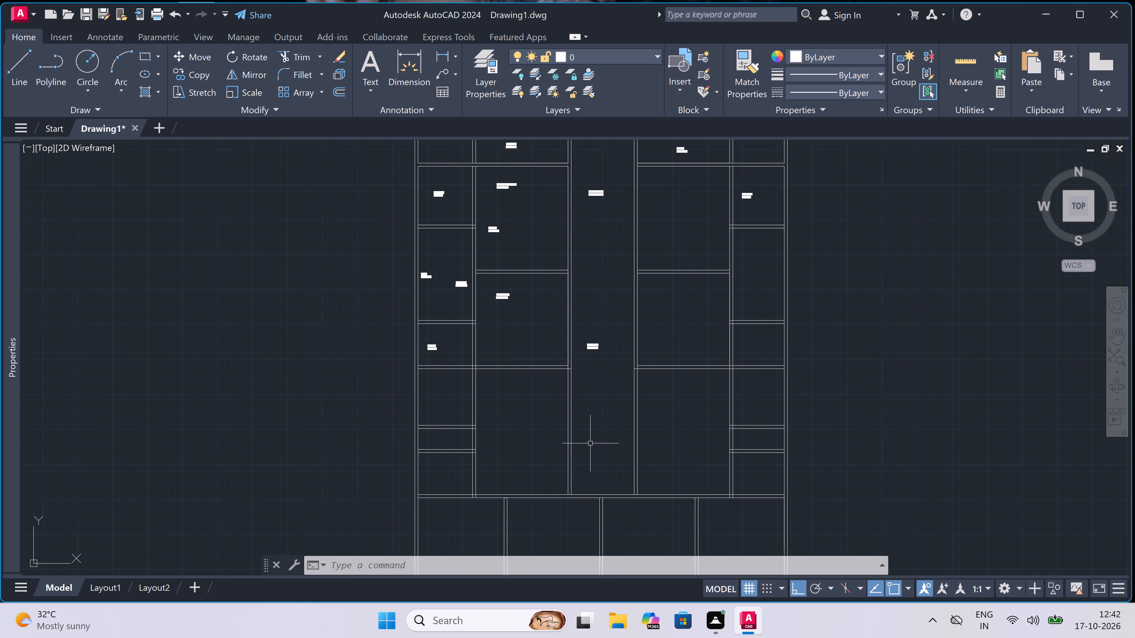
scroll(596, 511, up, 2)
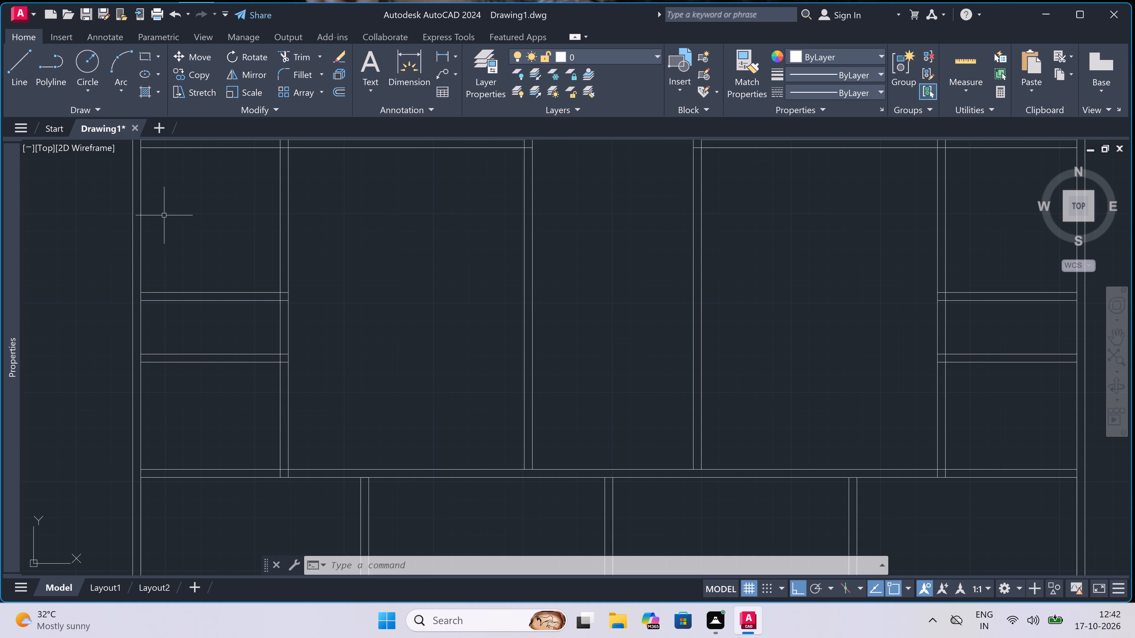
key(space)
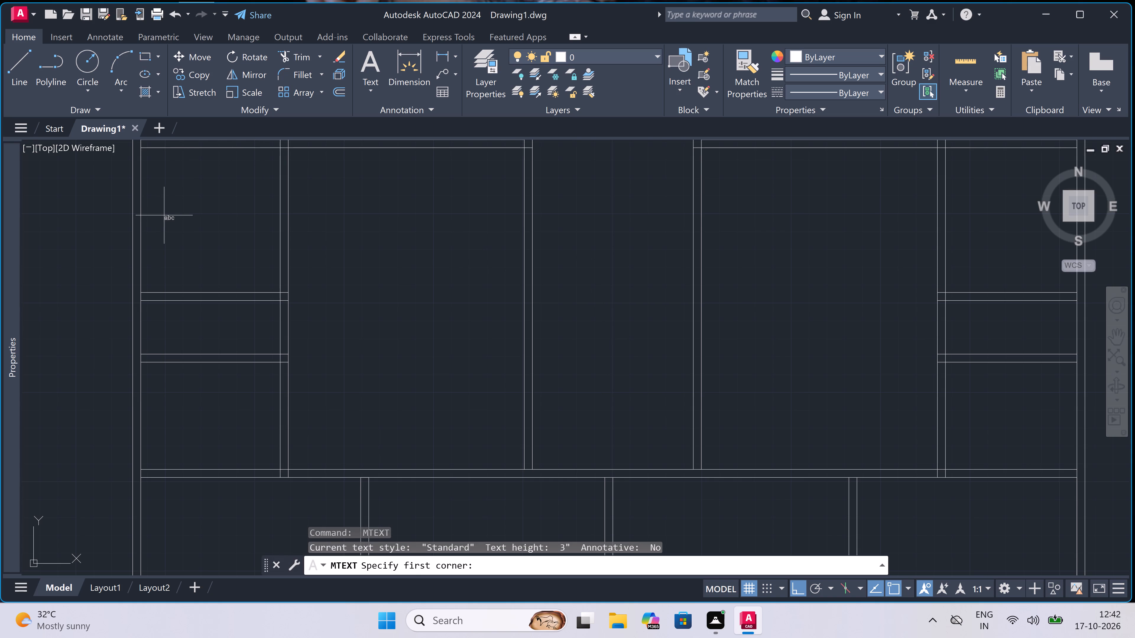
click(164, 215)
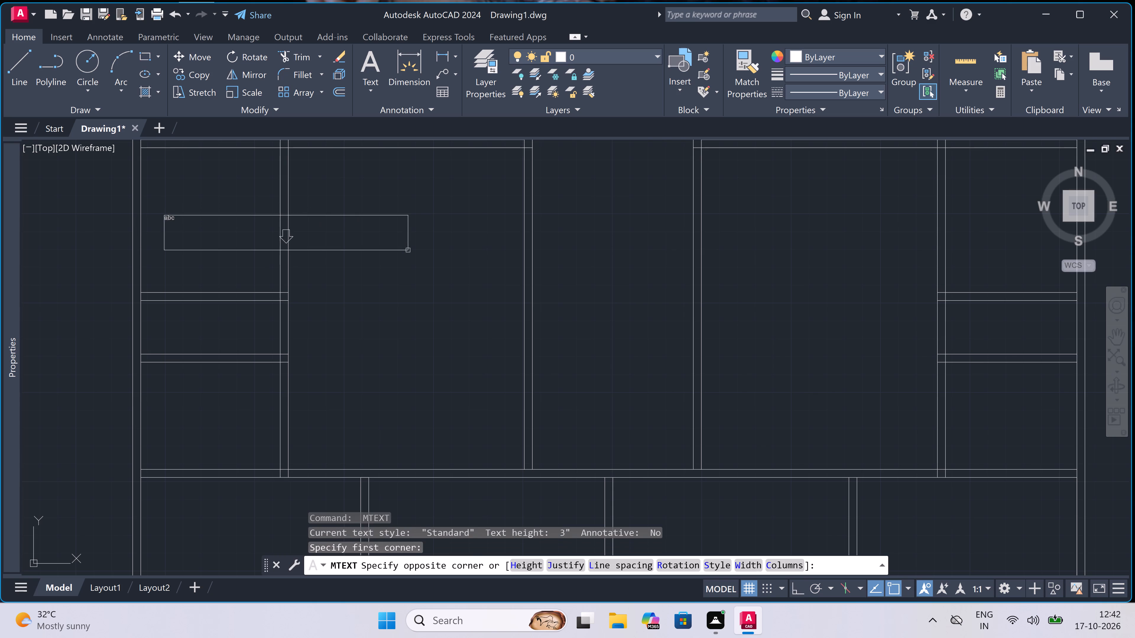
click(424, 225)
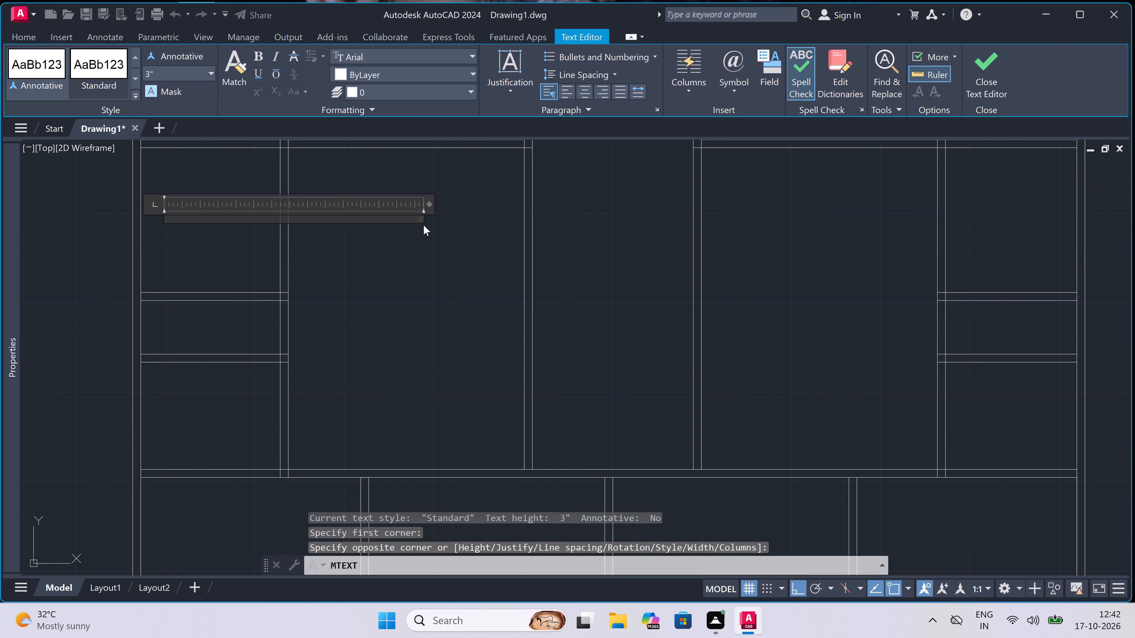
text(KITCHEN)
key(Return)
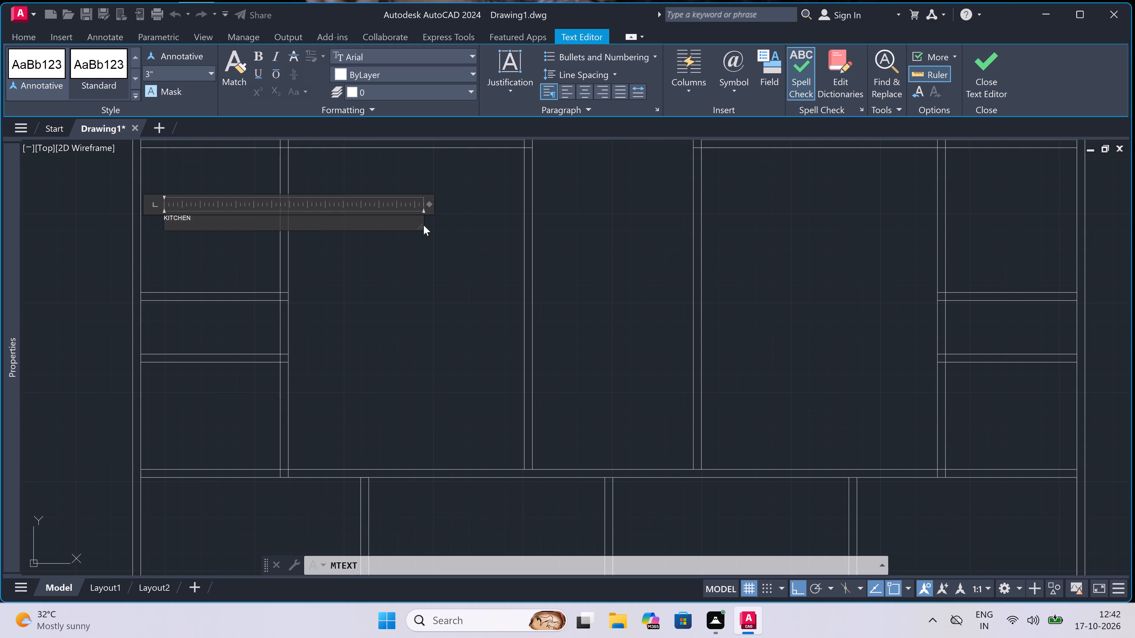
key(6)
key(apostrophe)
key(6)
key(shift+colon)
key(BackSpace)
key(shift+quotedbl)
key(x)
text(6')
text(9")
click(160, 328)
Place a two-line multiline text label reading SHAFT, 6'6"x2'6" in the narrow space directly below the KITCHEN.
key(space)
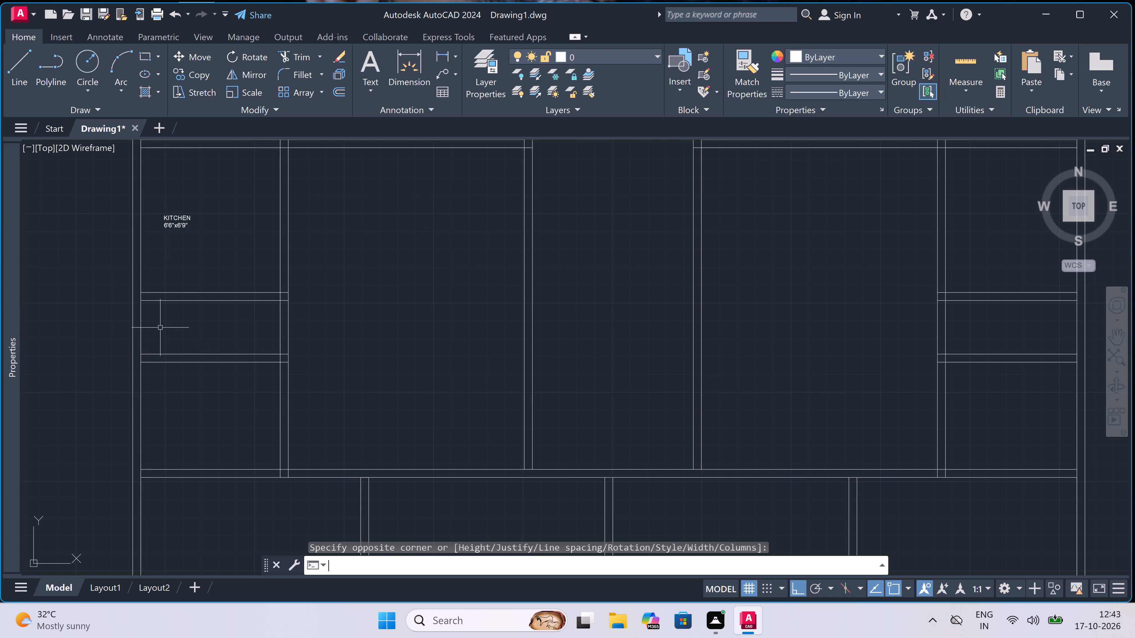
click(160, 328)
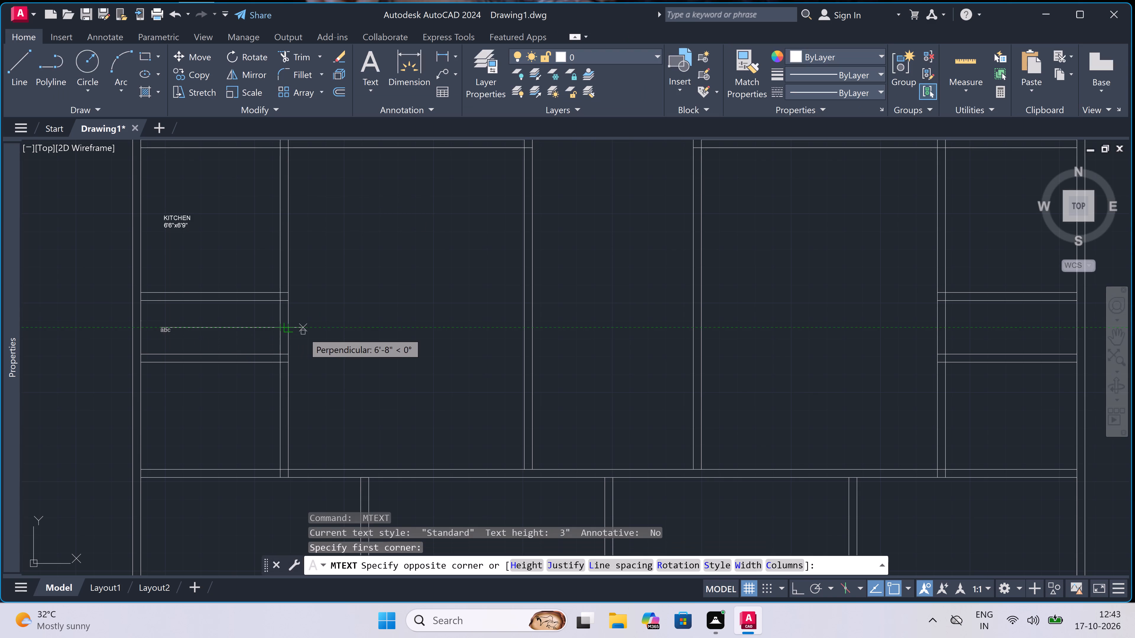
click(303, 342)
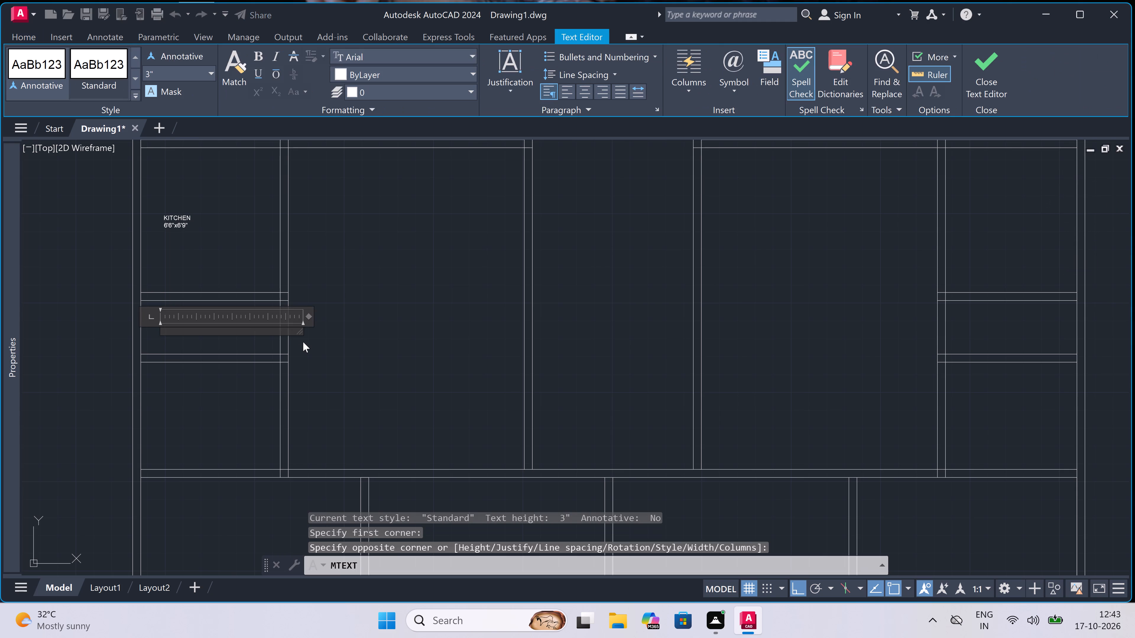
text(SG)
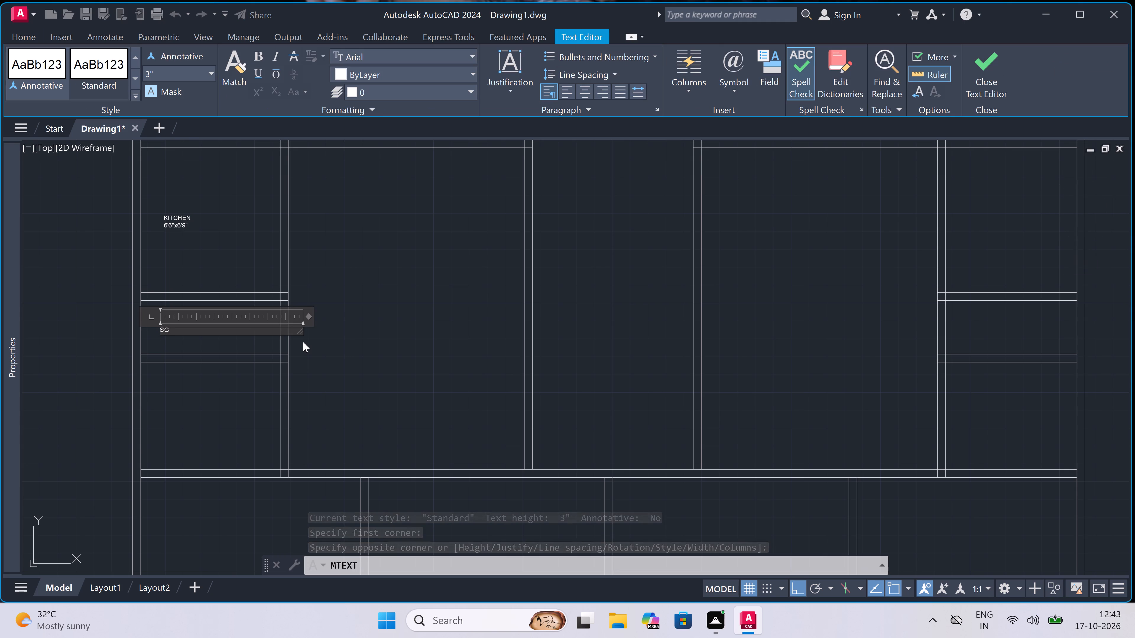
key(BackSpace)
text(HA)
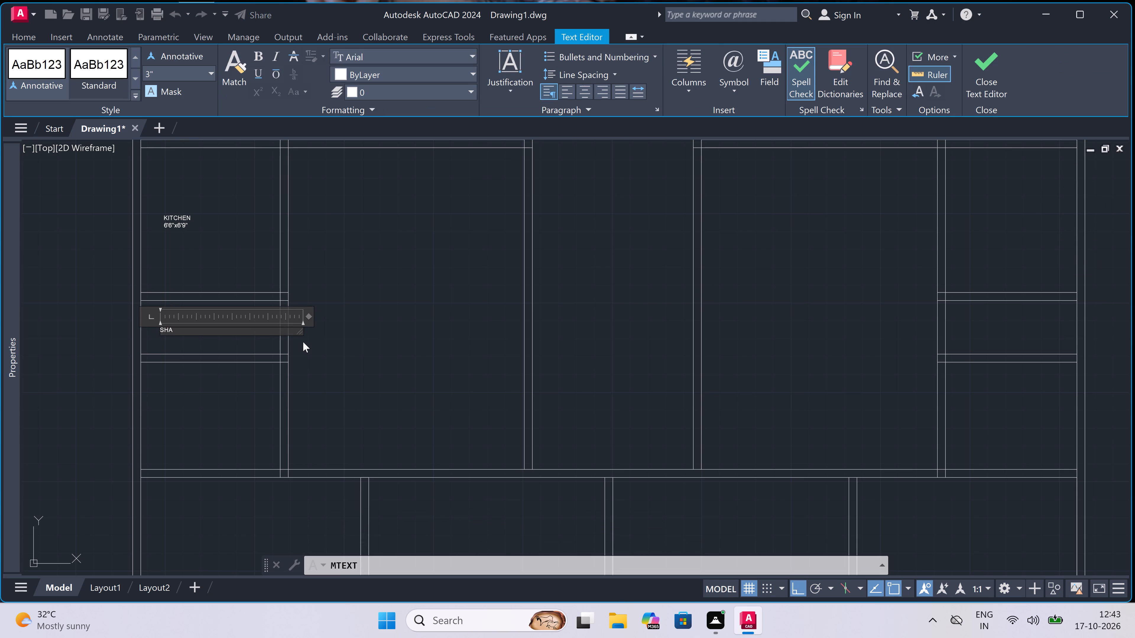
text(FT)
key(Return)
key(6)
key(apostrophe)
key(6)
key(x)
key(2)
key(apostrophe)
key(6)
key(shift+quotedbl)
click(163, 415)
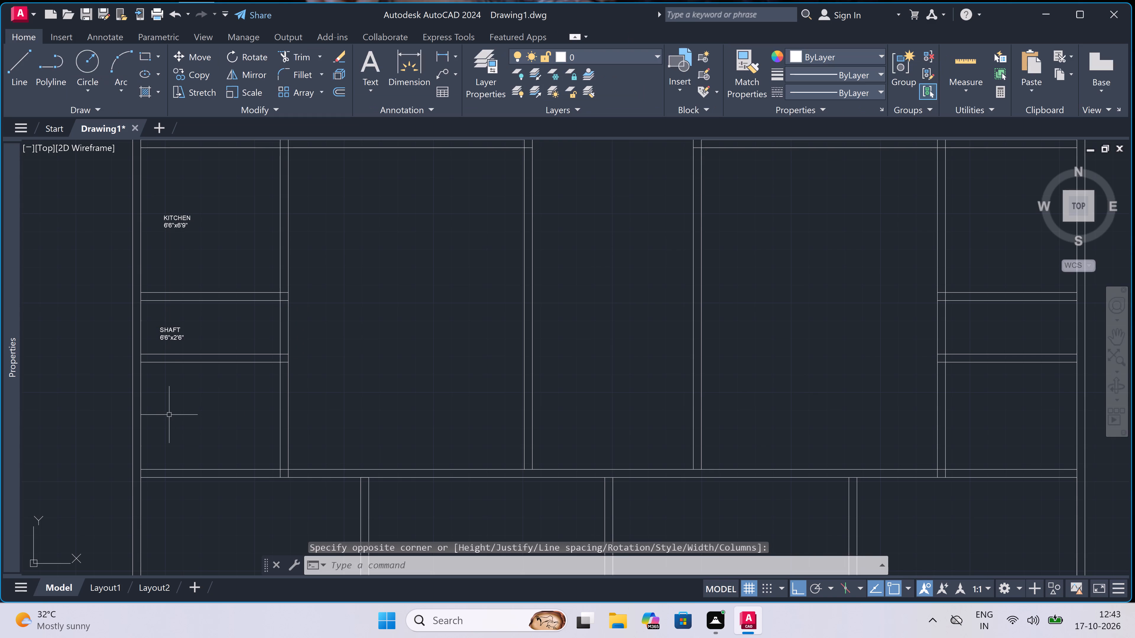
Place a two-line multiline text label reading TOILET, 6'6"x5'0" in the room directly below the SHAFT.
click(169, 415)
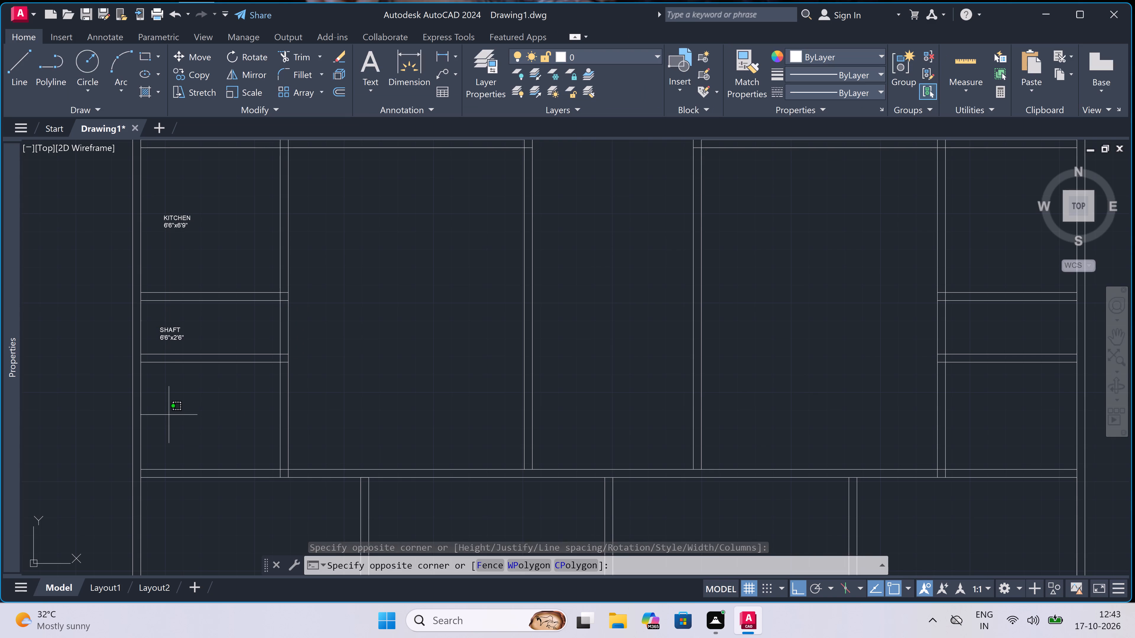
text(mt)
key(space)
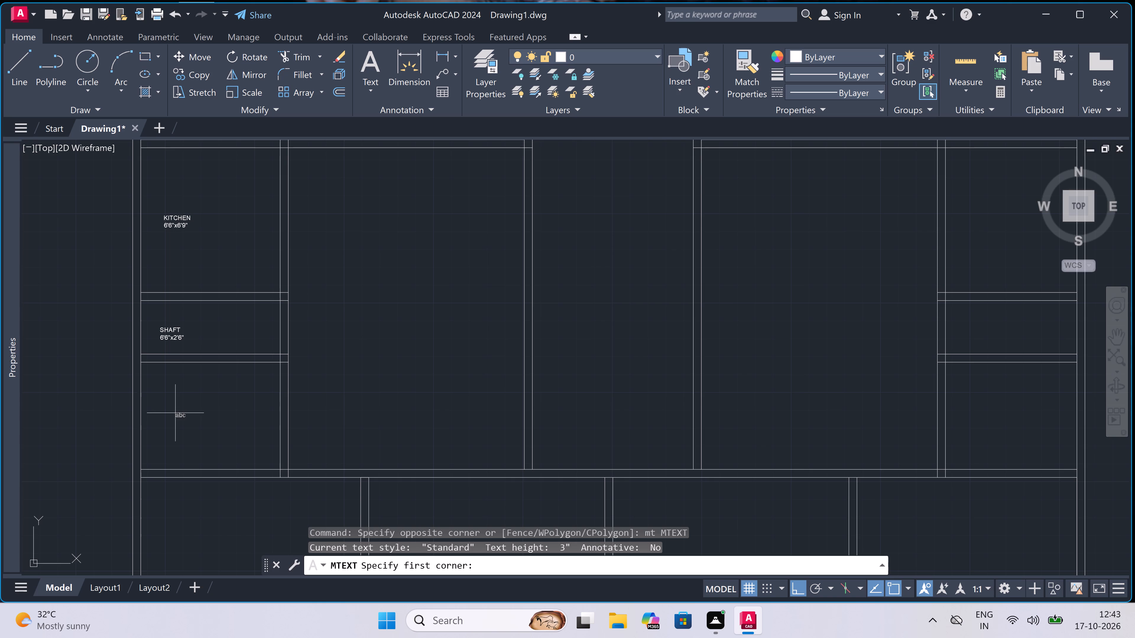
drag(175, 413, 366, 425)
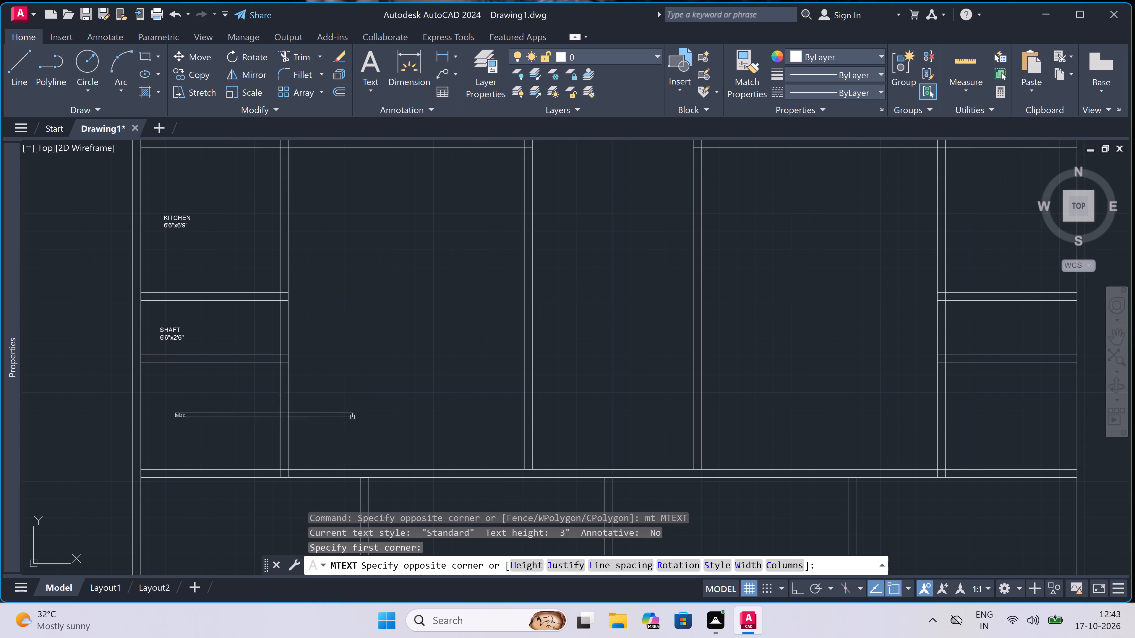
drag(366, 425, 408, 426)
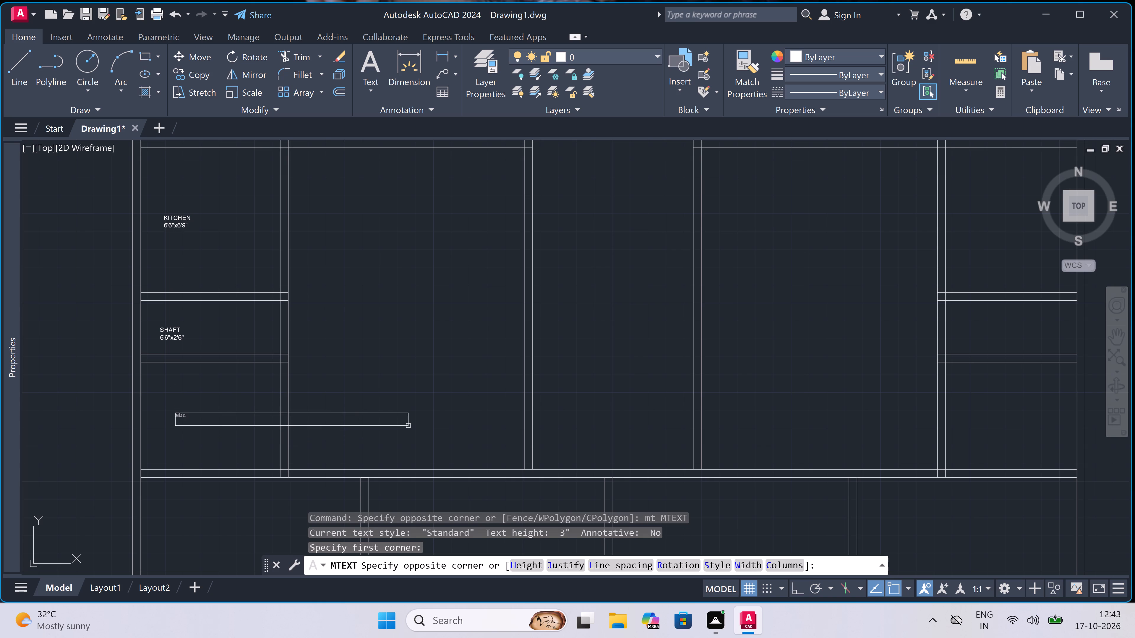
click(408, 426)
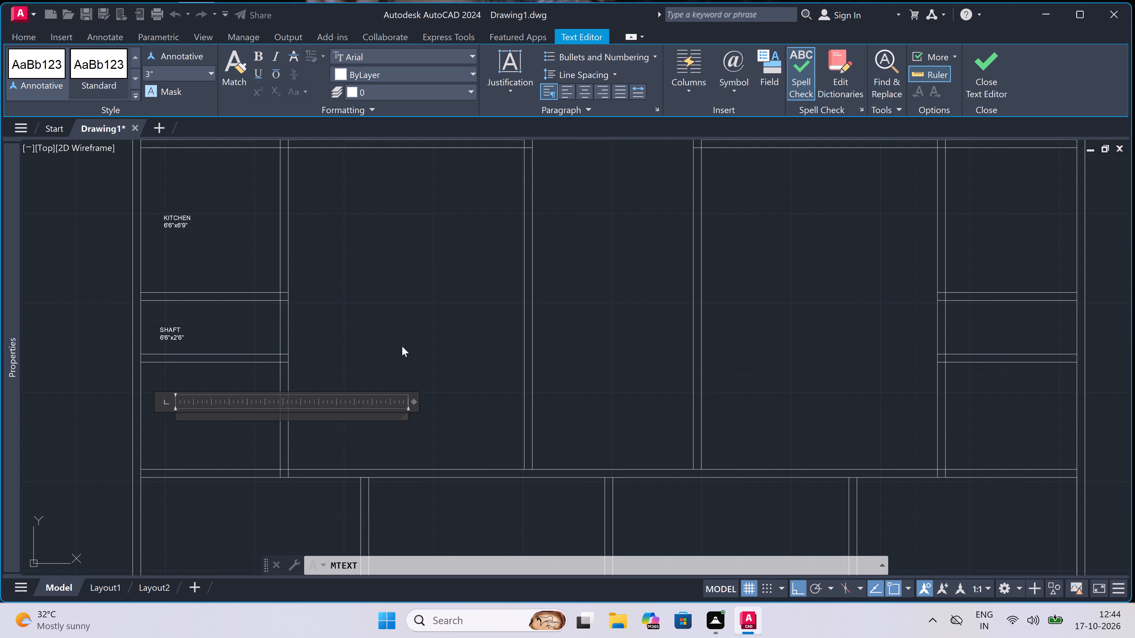
key(t)
key(BackSpace)
key(Tab)
key(BackSpace)
key(BackSpace)
key(t)
text(OIL)
text(ET)
key(Return)
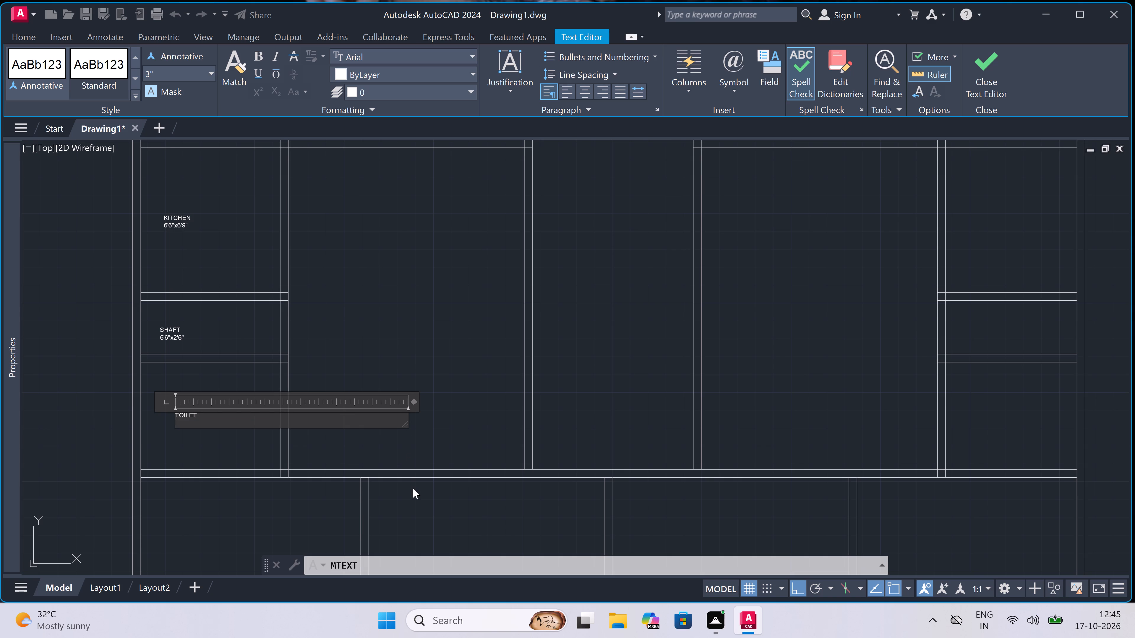
key(6)
key(apostrophe)
key(6)
key(x)
text(5')
text(0")
scroll(544, 494, down, 1)
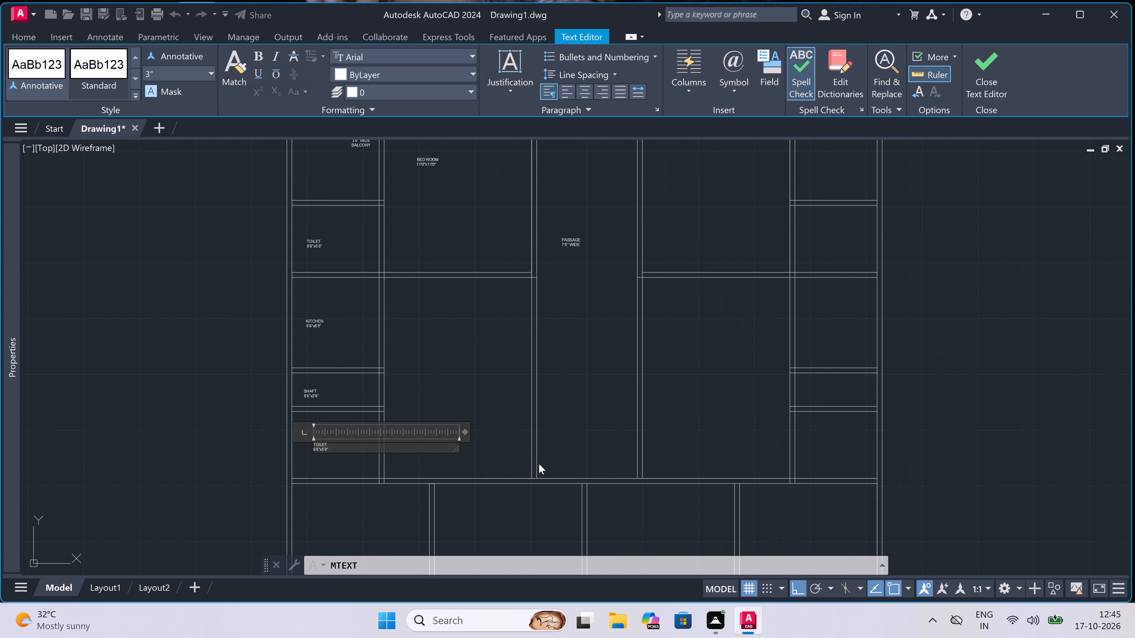
scroll(505, 385, up, 1)
double_click(505, 385)
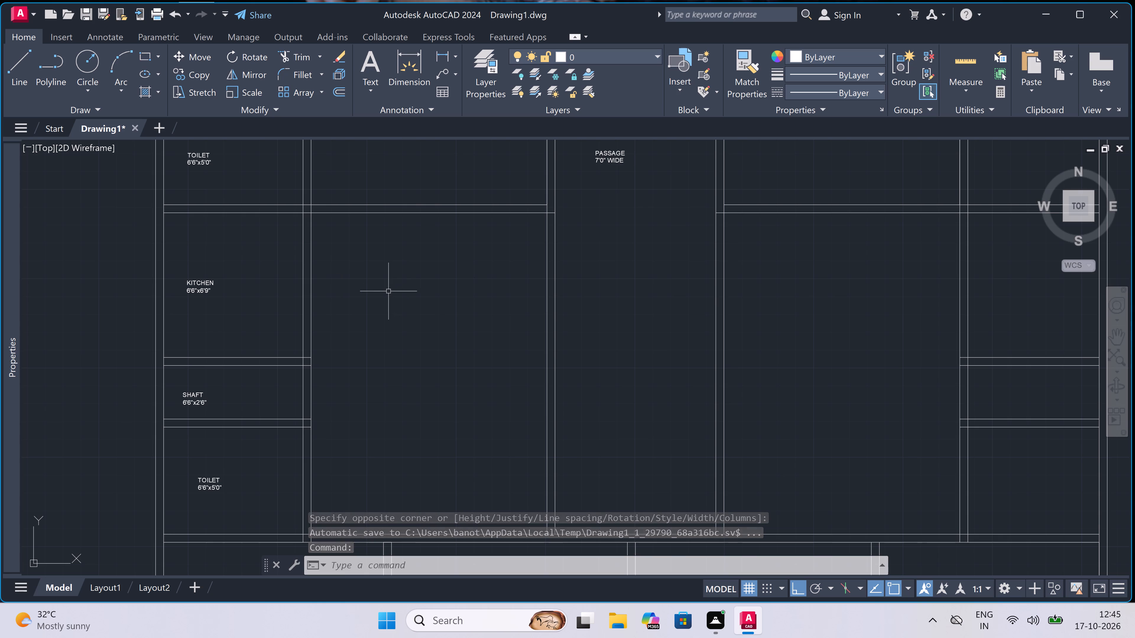
Place a two-line multiline text label reading DRAWING ROOM, 11'0"x15'0" in the large room between the KITCHEN and the central passage.
key(space)
click(386, 264)
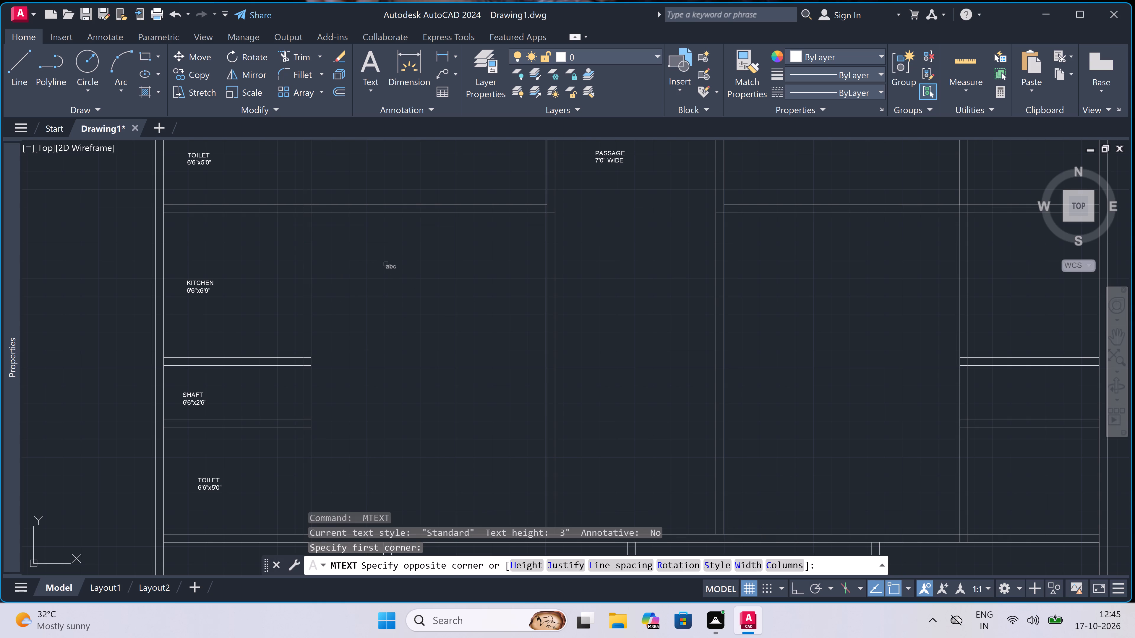
click(751, 275)
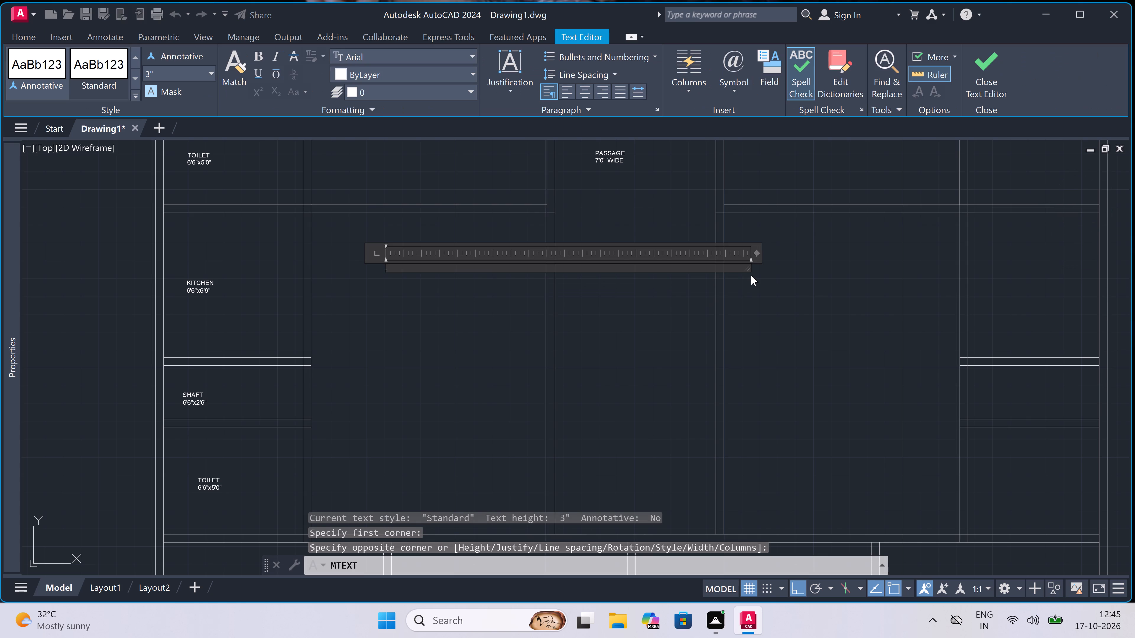
text(DRAWING ROOM)
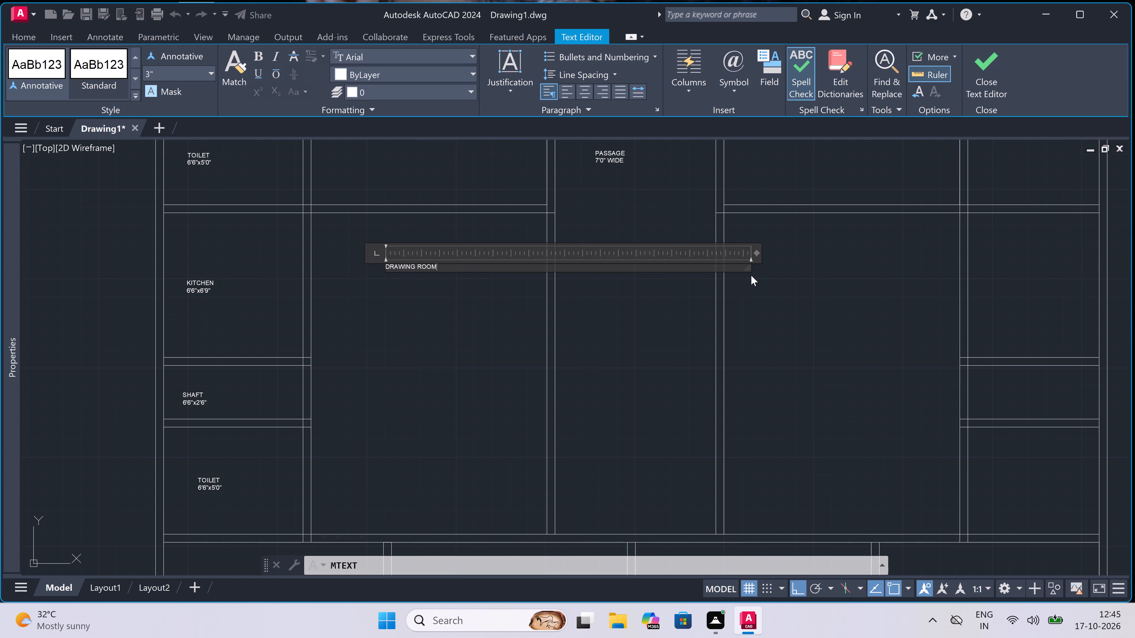
key(Return)
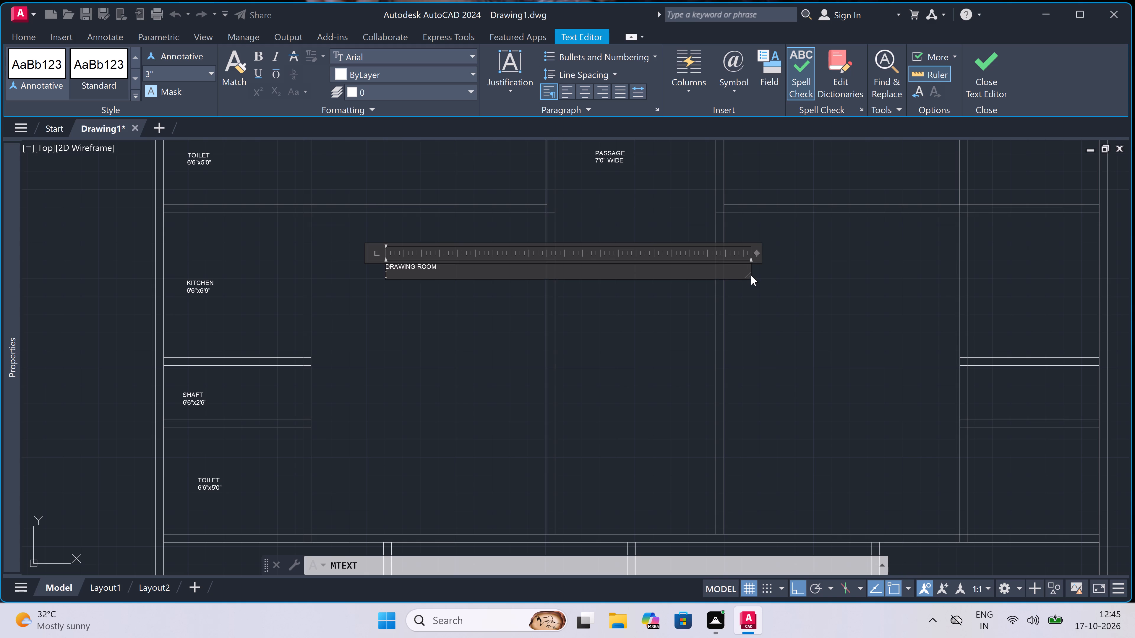
text(11')
key(0)
text(14)
key(BackSpace)
text(5')
text(0")
click(326, 345)
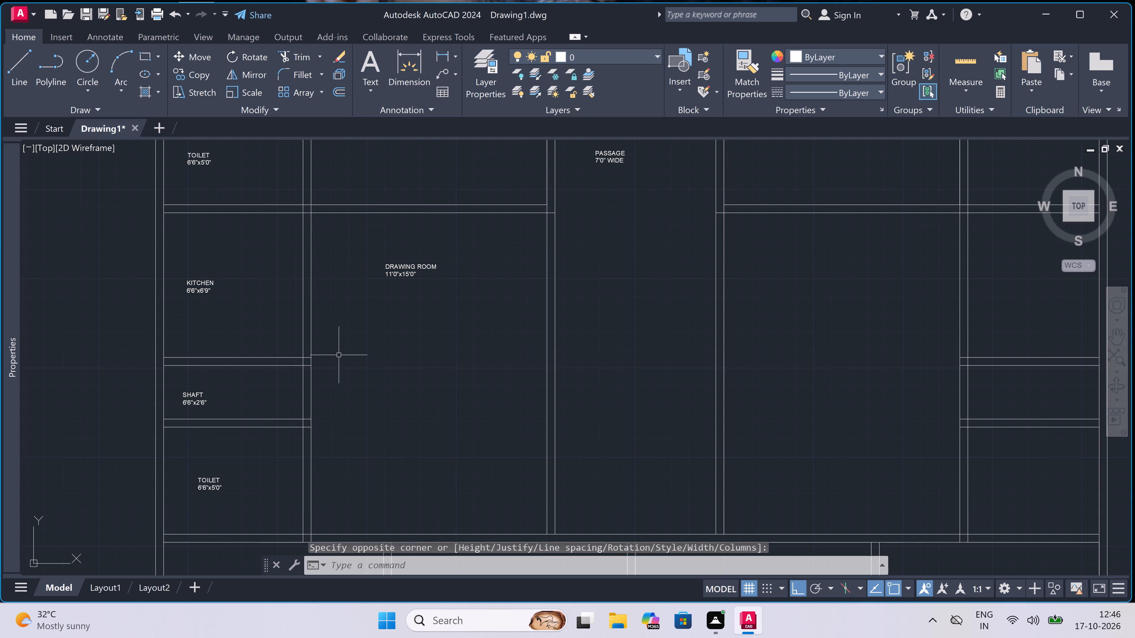
Place a two-line multiline text label reading UNIT -1, [2+1] SET below the DRAWING ROOM label, inside the same room.
key(space)
click(343, 347)
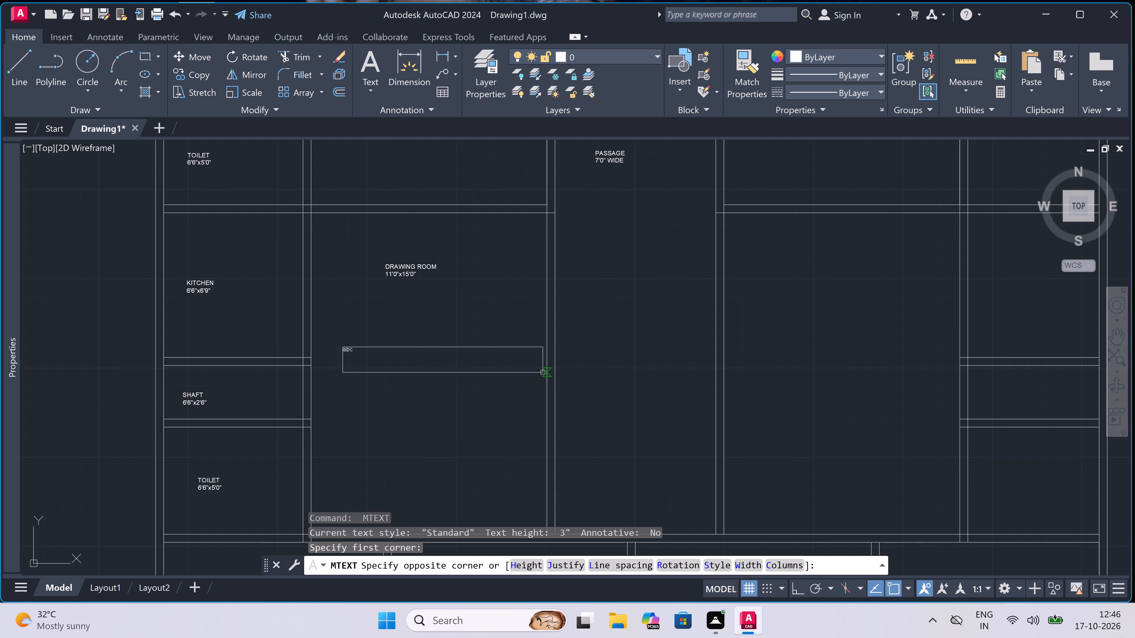
click(555, 362)
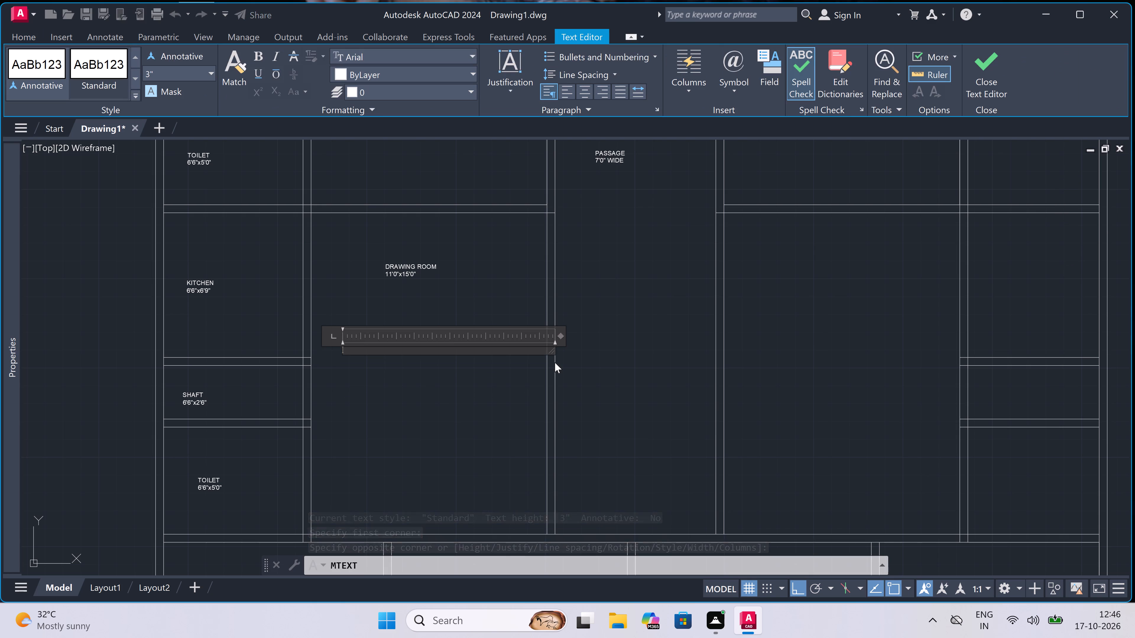
text(UNIT)
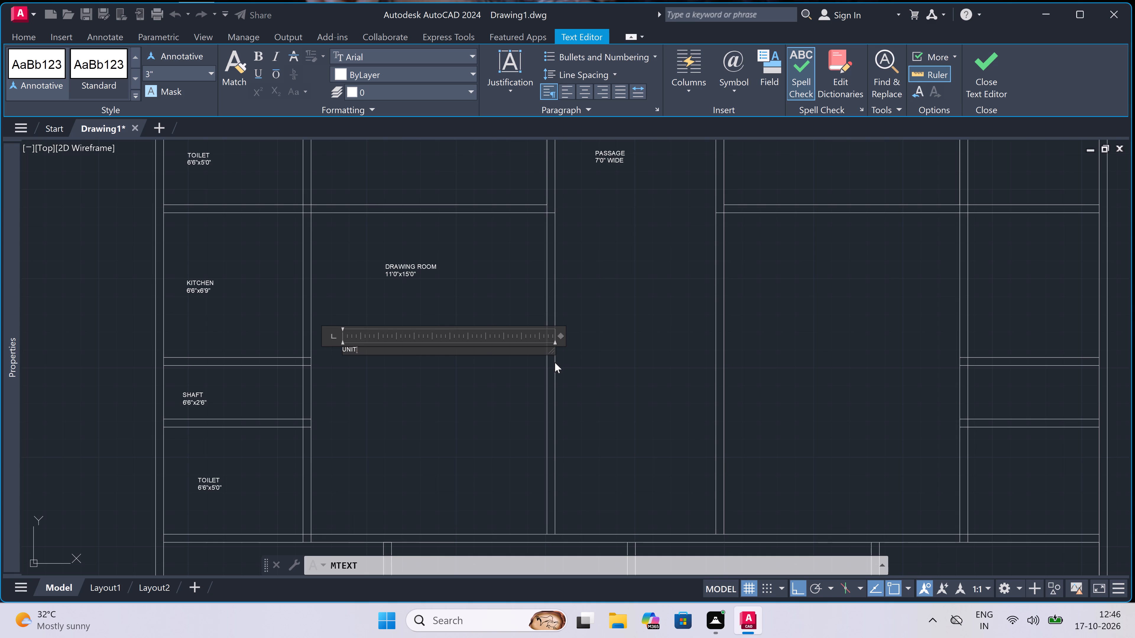
key(space)
text(-)
key(1)
key(Return)
key(bracketleft)
key(2)
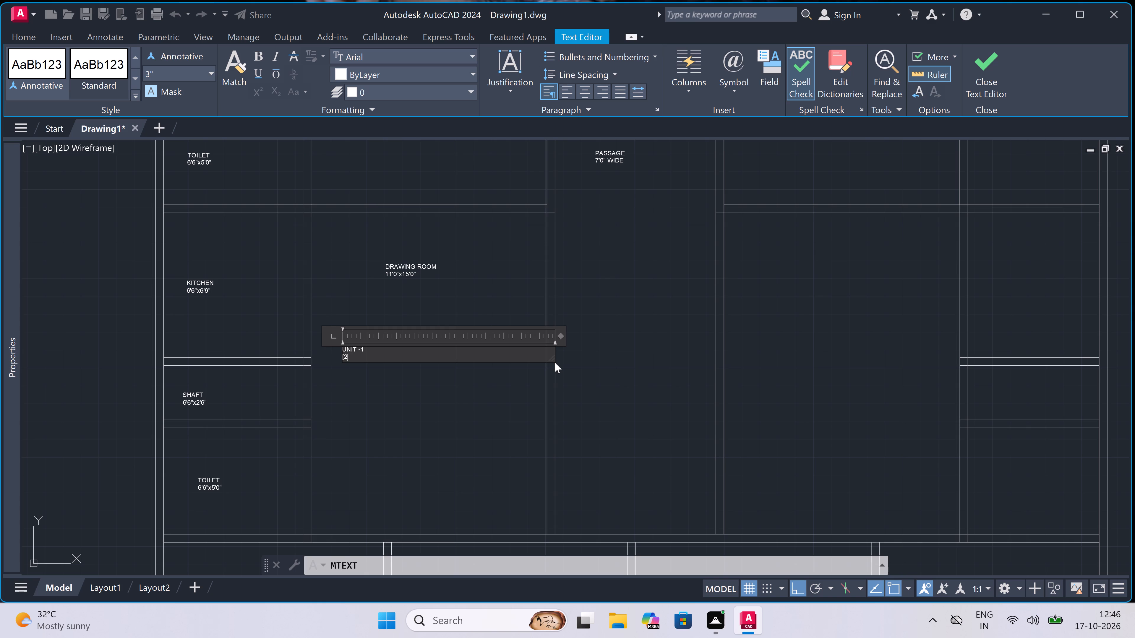
key(shift+plus)
key(1)
key(bracketright)
key(space)
text(SET)
click(503, 418)
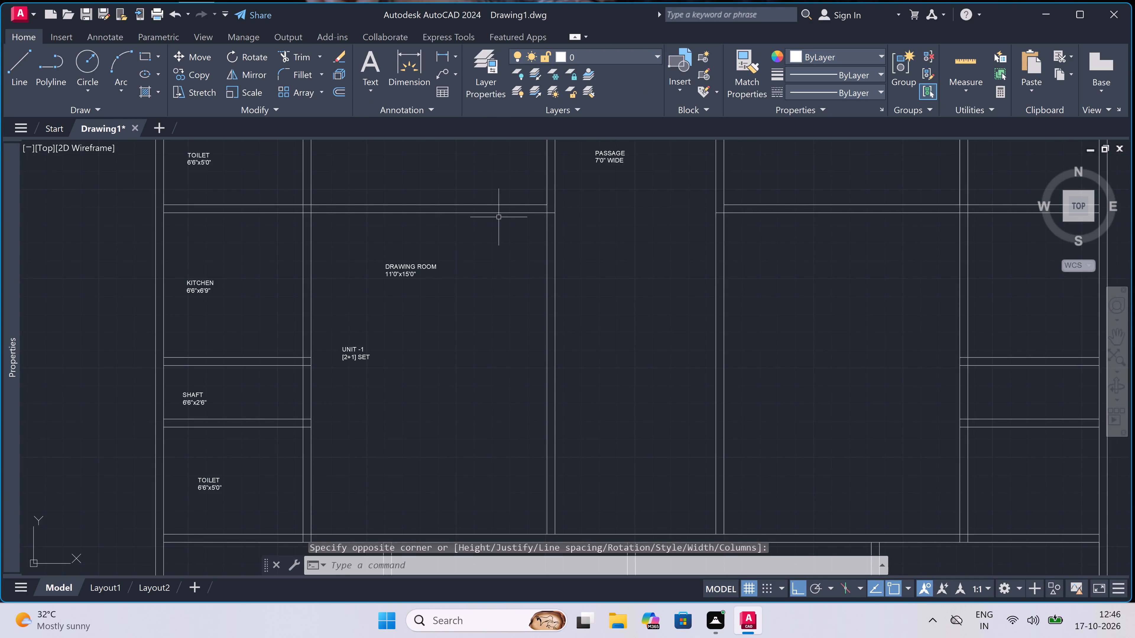
Place a multiline text label reading CB just above the drawing room's upper wall, near the central passage.
click(491, 184)
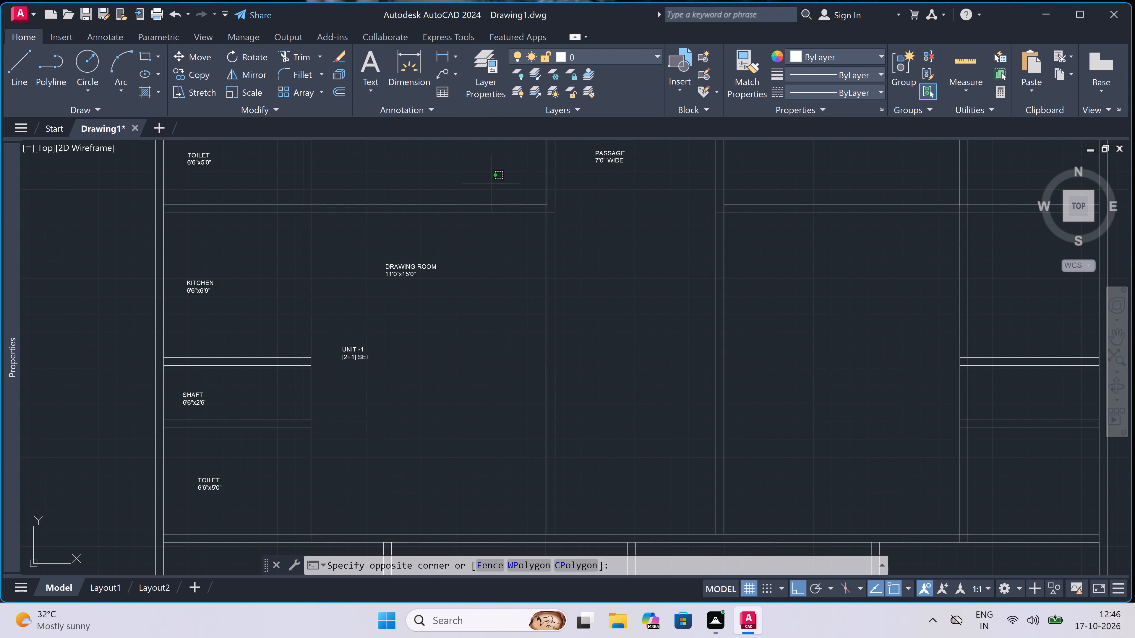
text(MT)
key(space)
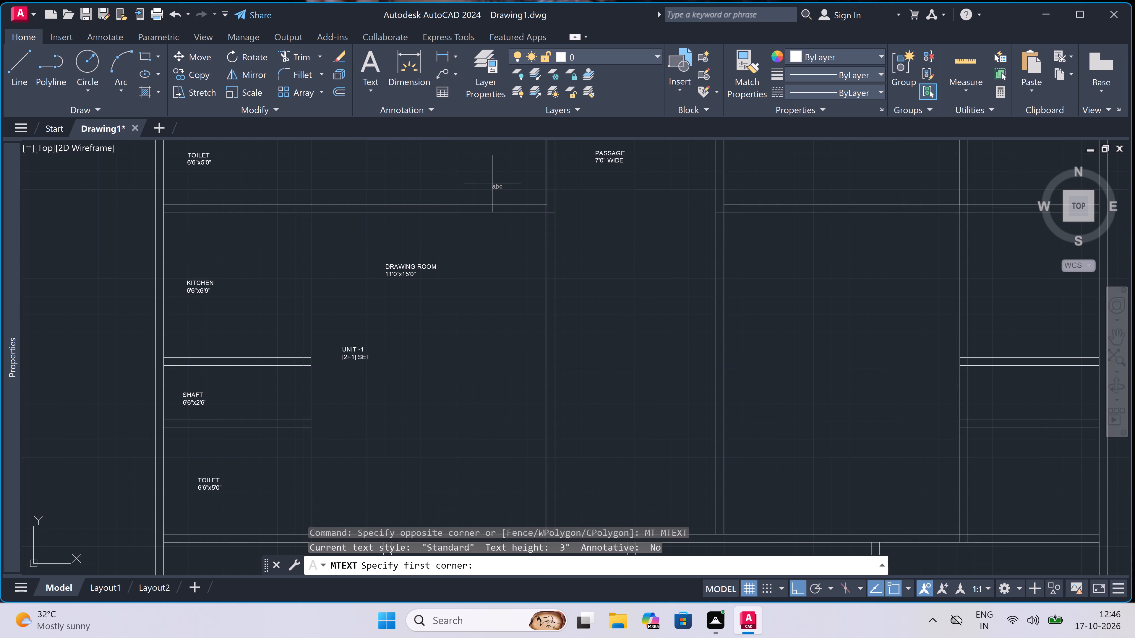
click(492, 184)
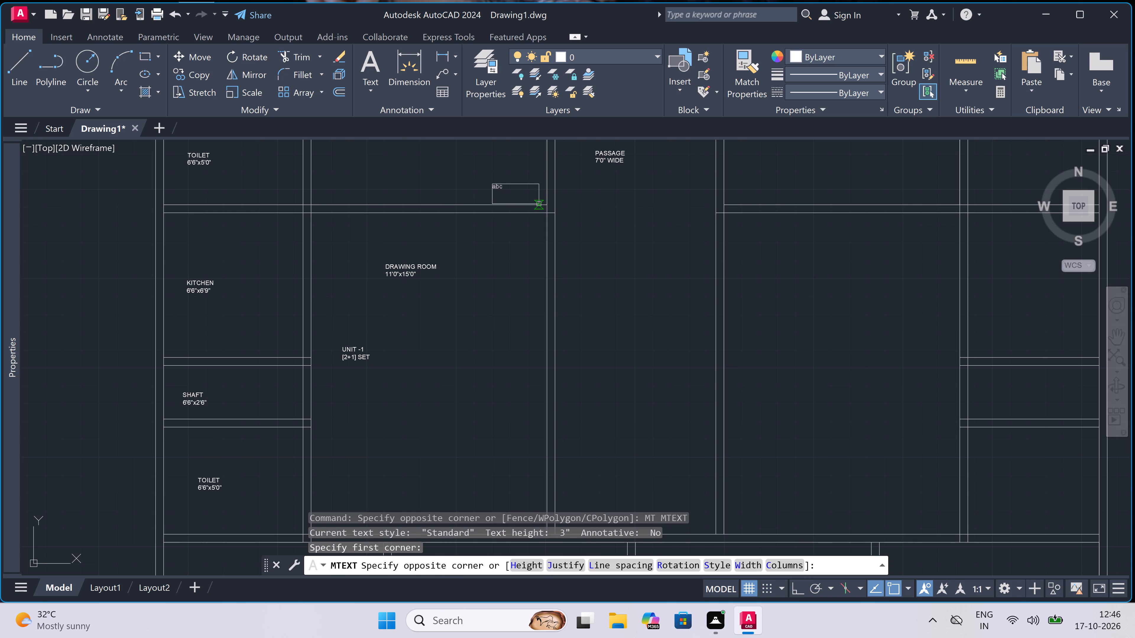
click(547, 191)
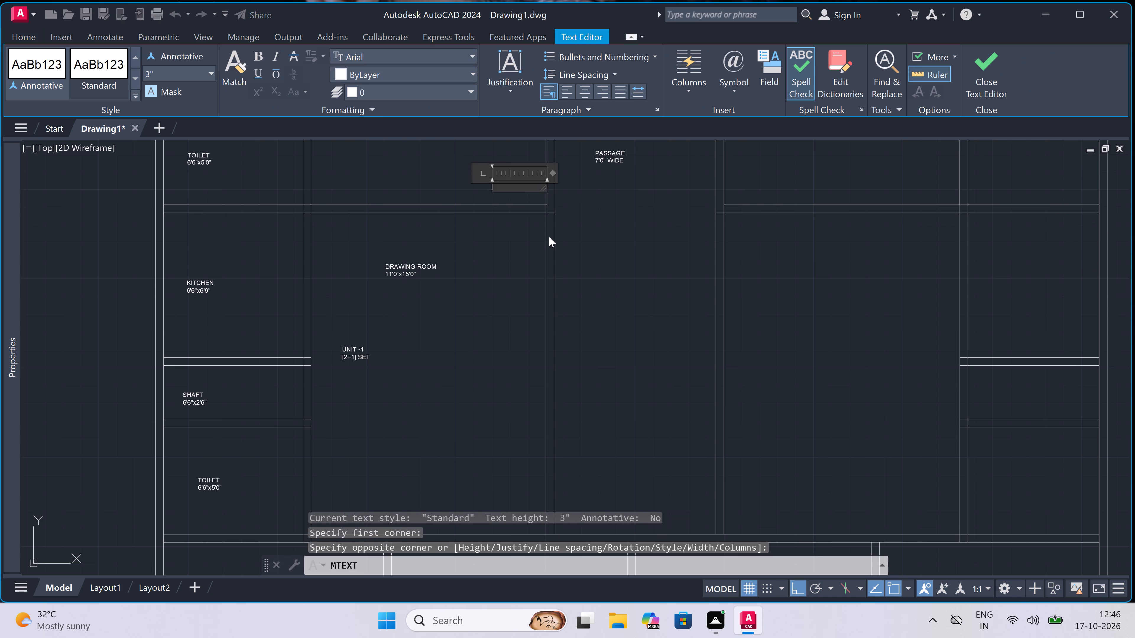
key(c)
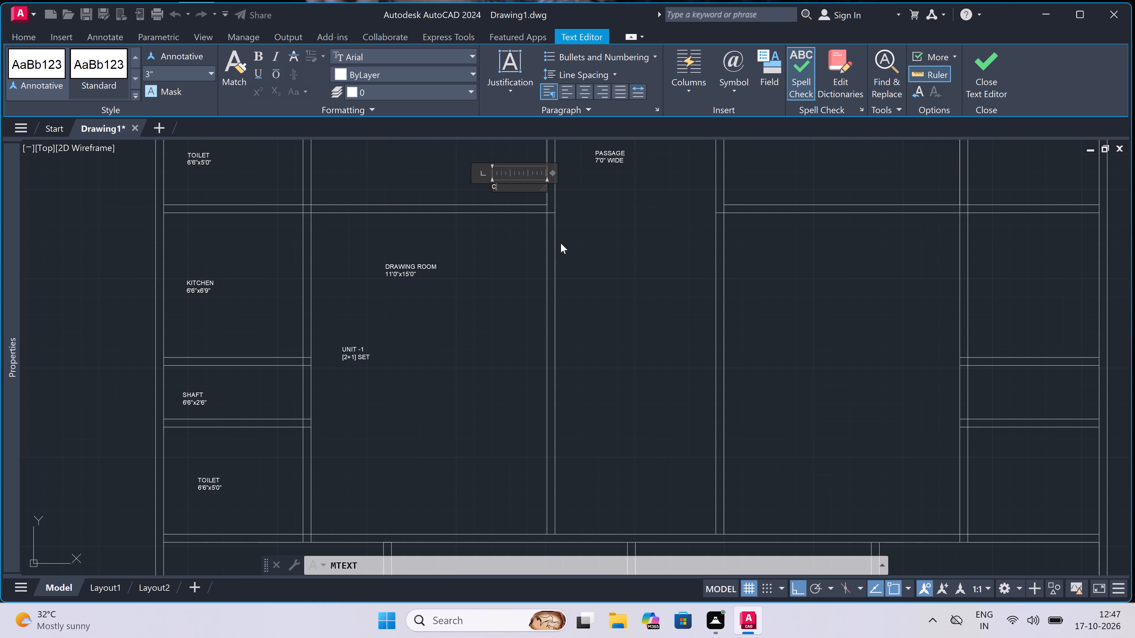
key(b)
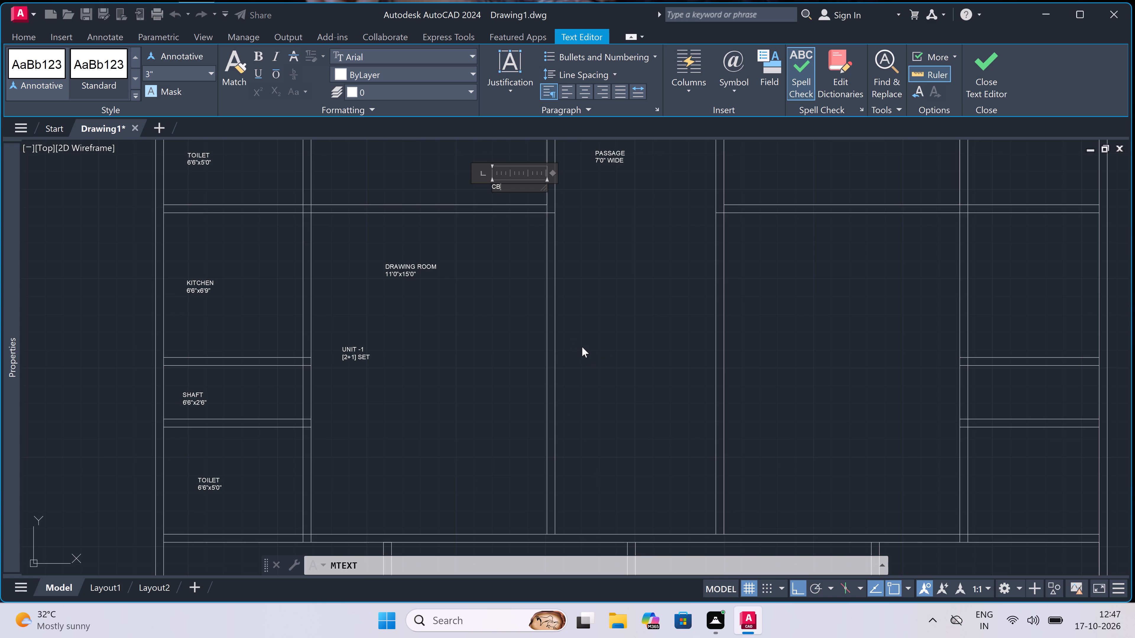
click(582, 345)
Place a multiline text label reading DN in the central passage, near its wall with the DRAWING ROOM and level with UNIT -1.
key(space)
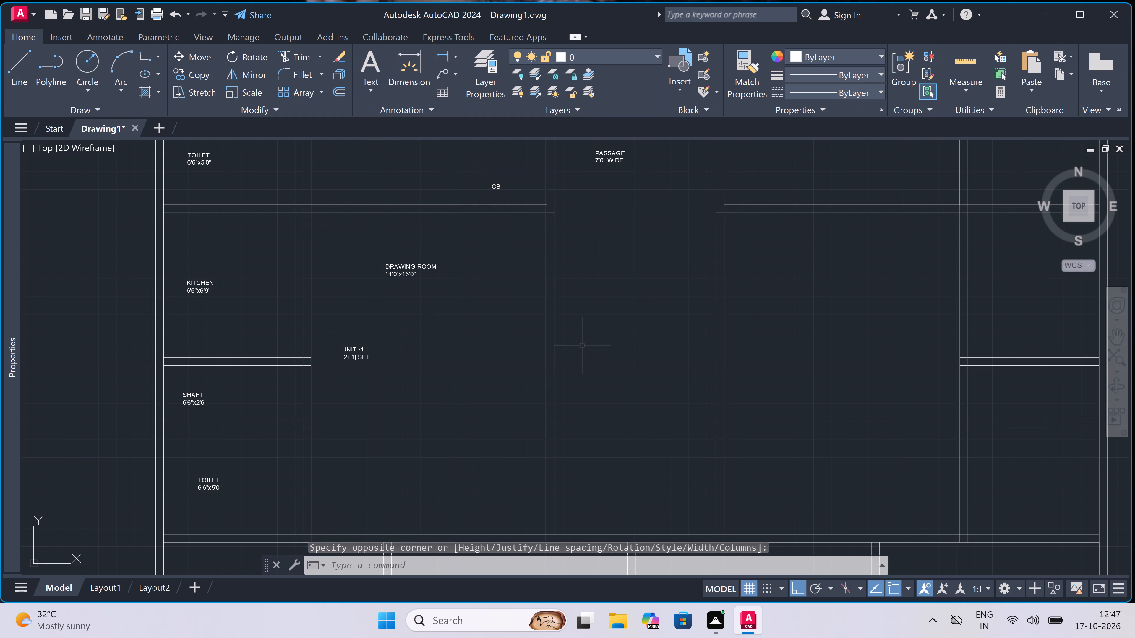
click(582, 345)
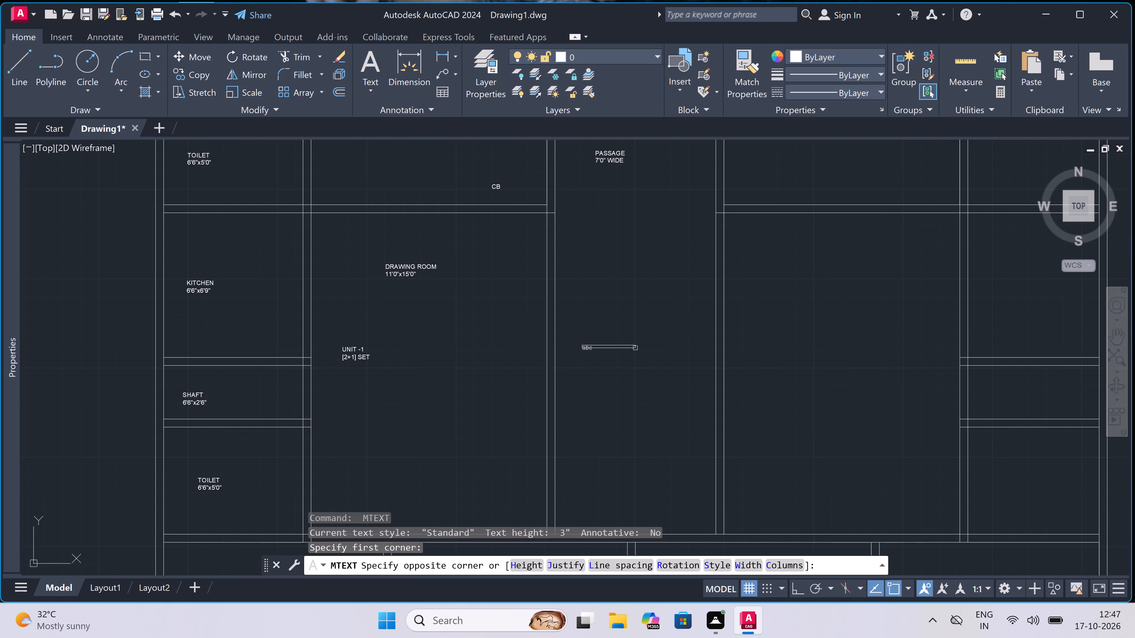
click(637, 351)
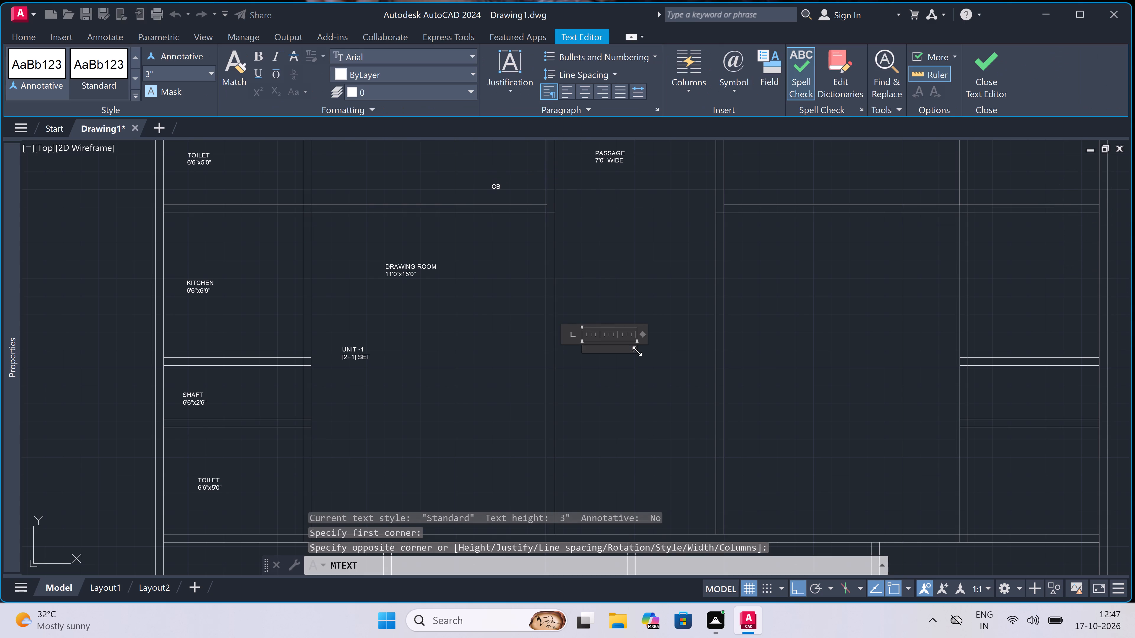
key(space)
key(space)
key(space)
key(space)
key(space)
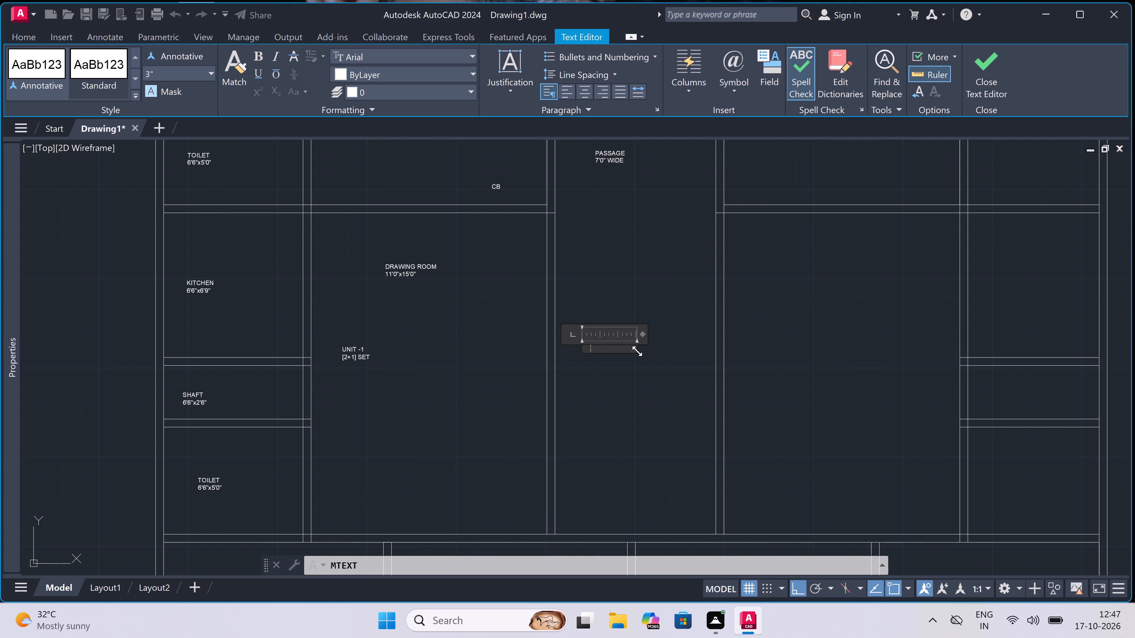
text(DN)
click(662, 346)
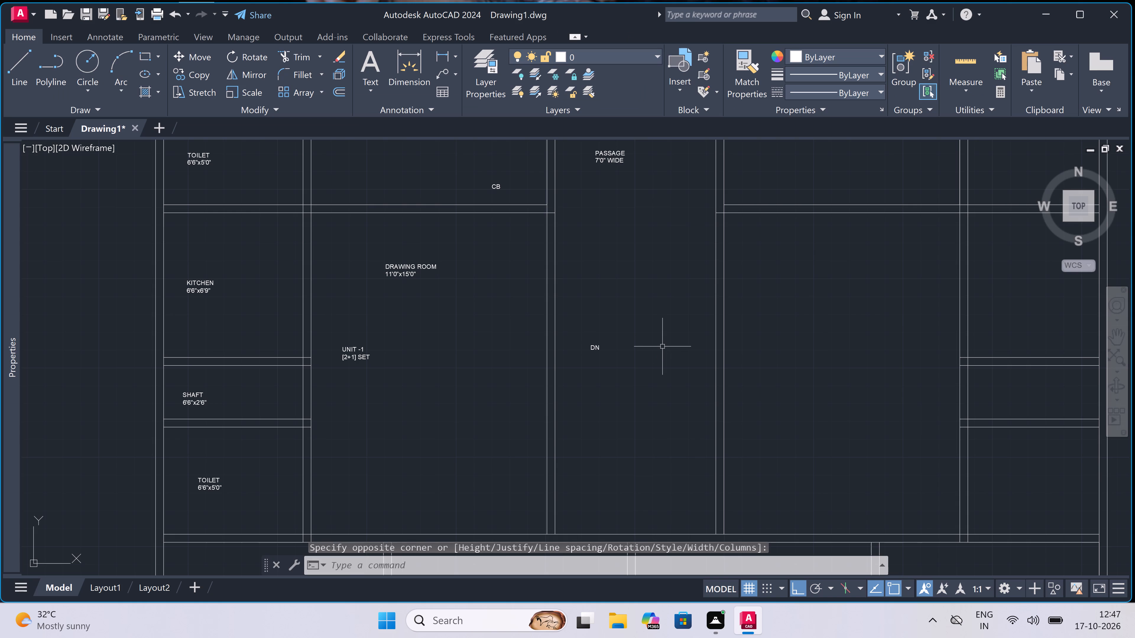
Place a multiline text label reading UP in the central passage, level with DN and near the opposite wall.
key(space)
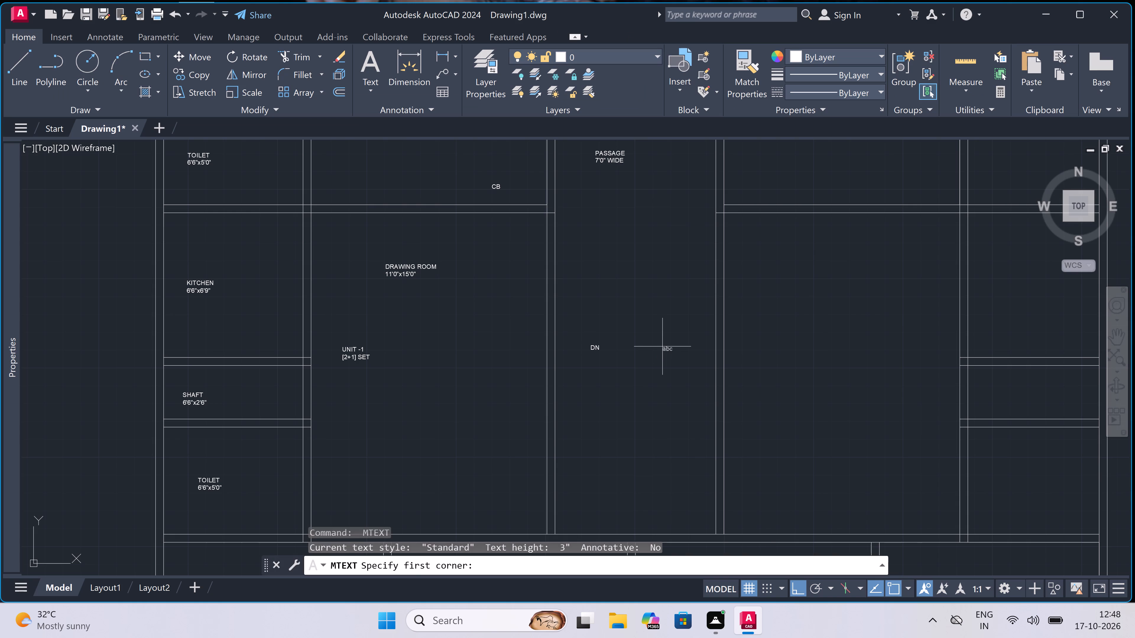
click(662, 346)
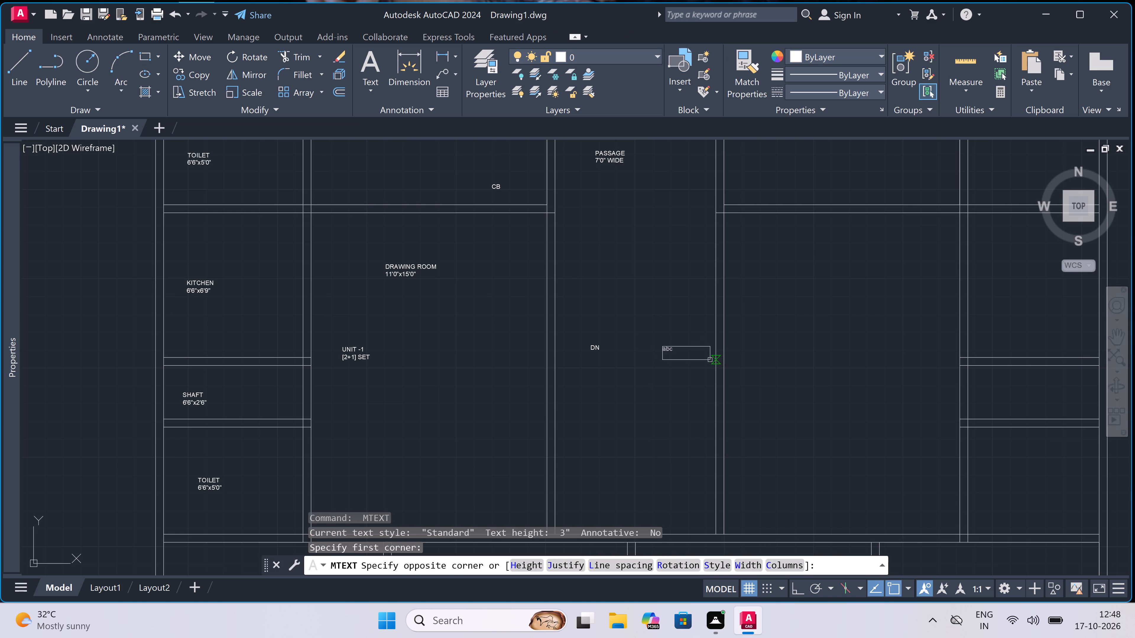
click(711, 356)
key(space)
key(space)
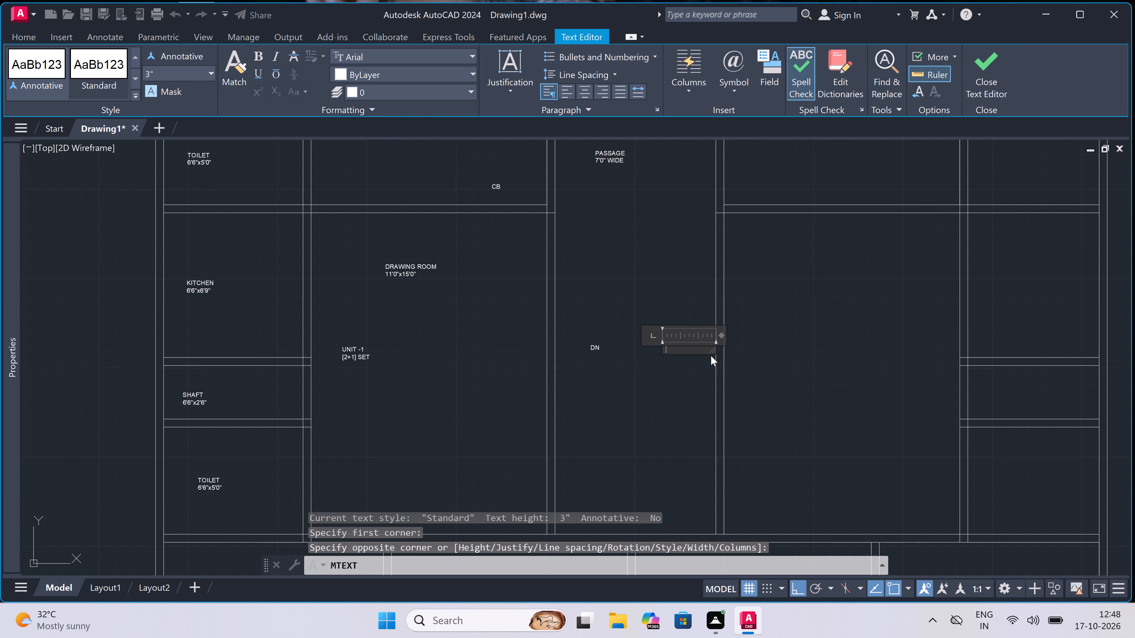
key(space)
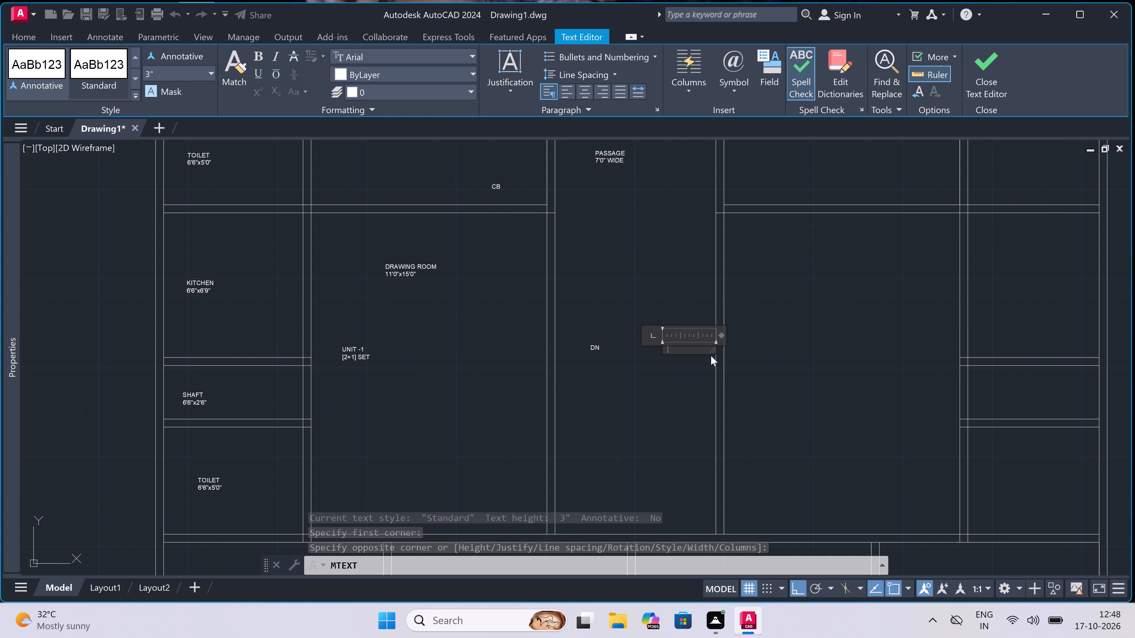
text(UO)
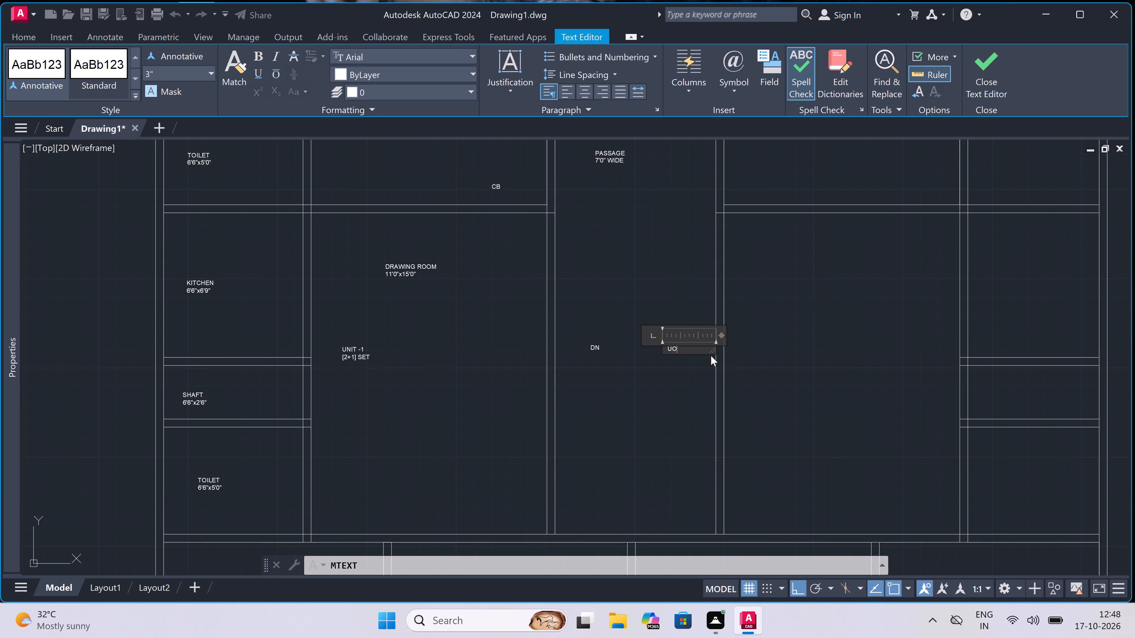
key(BackSpace)
key(p)
drag(550, 430, 734, 360)
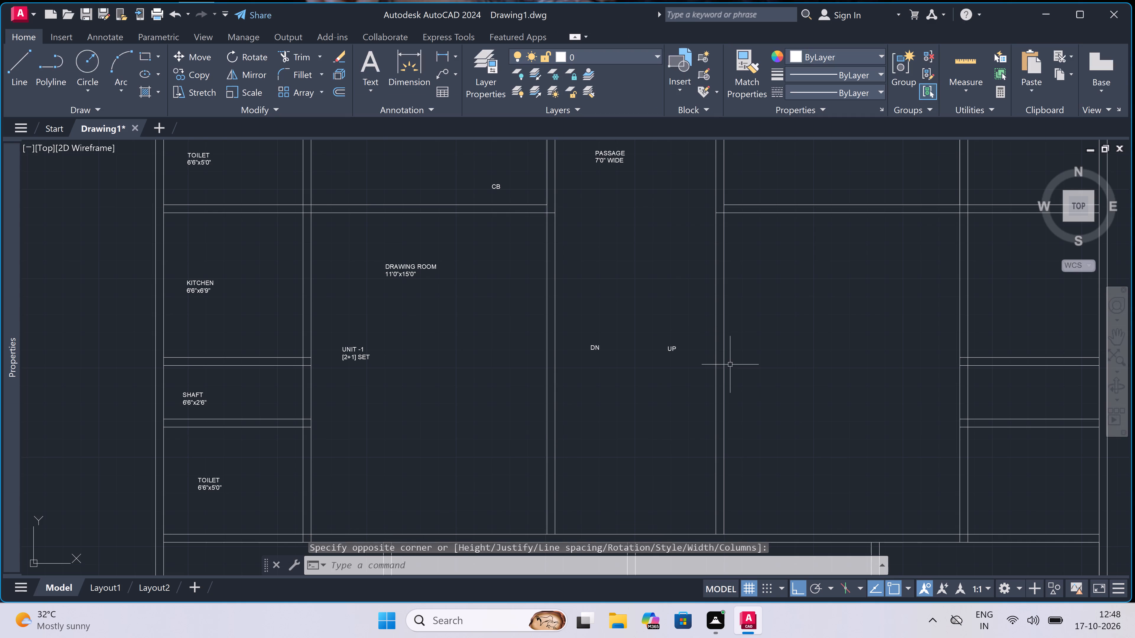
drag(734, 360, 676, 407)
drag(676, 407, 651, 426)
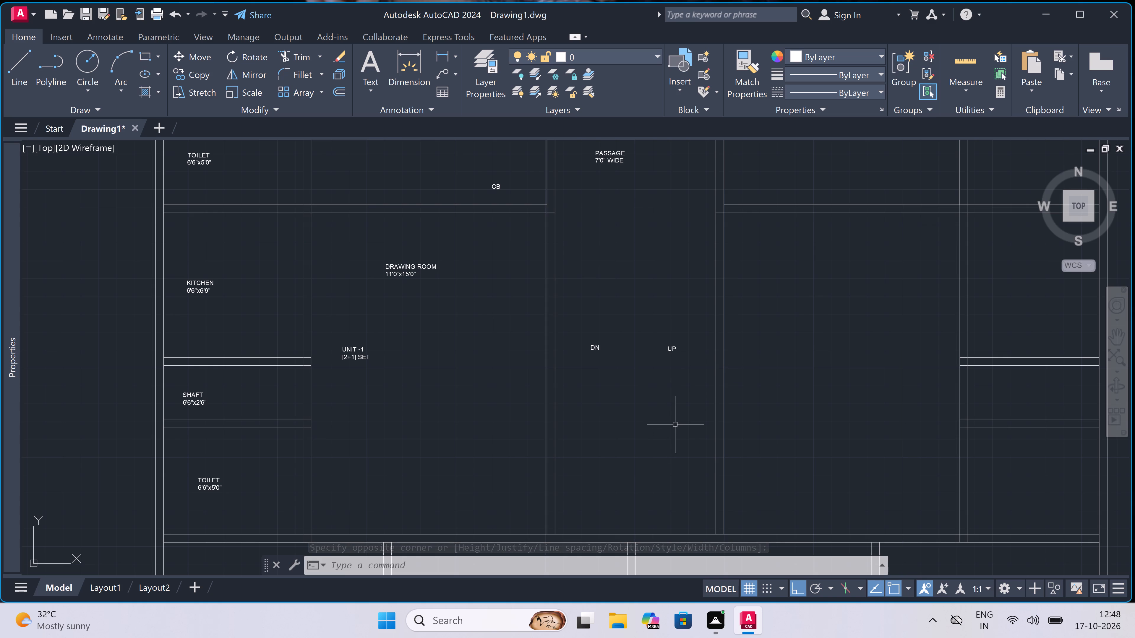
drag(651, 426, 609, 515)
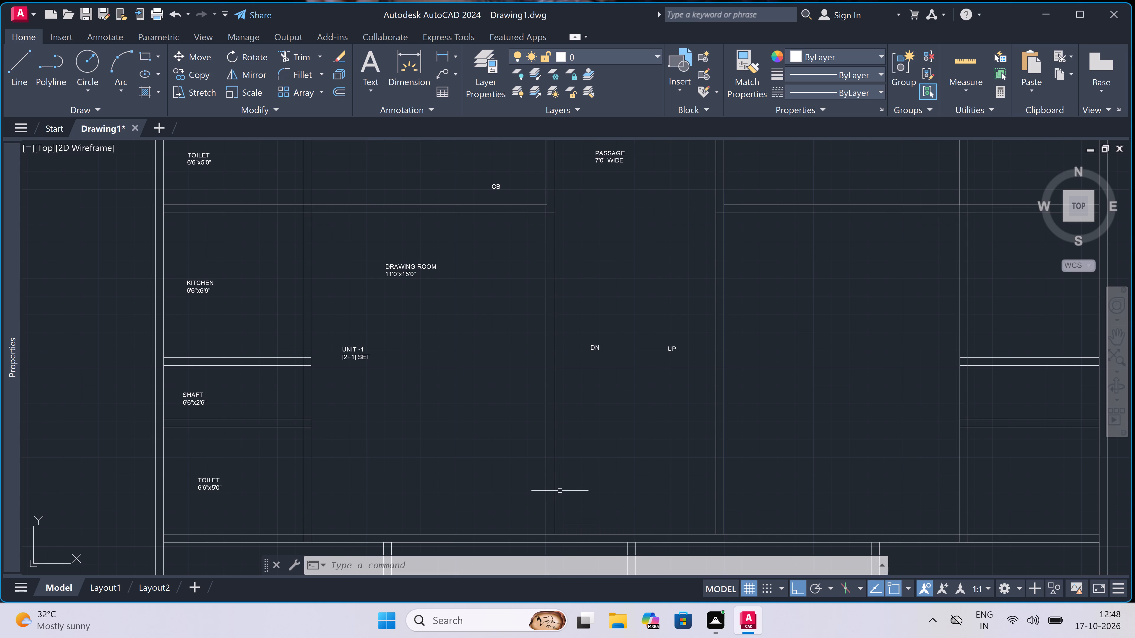
Place a two-line multiline text label reading STAIR, 7'0"x10'0" at the bottom of the central passage, below DN and UP, with both lines space-indented to look centred.
scroll(549, 476, down, 1)
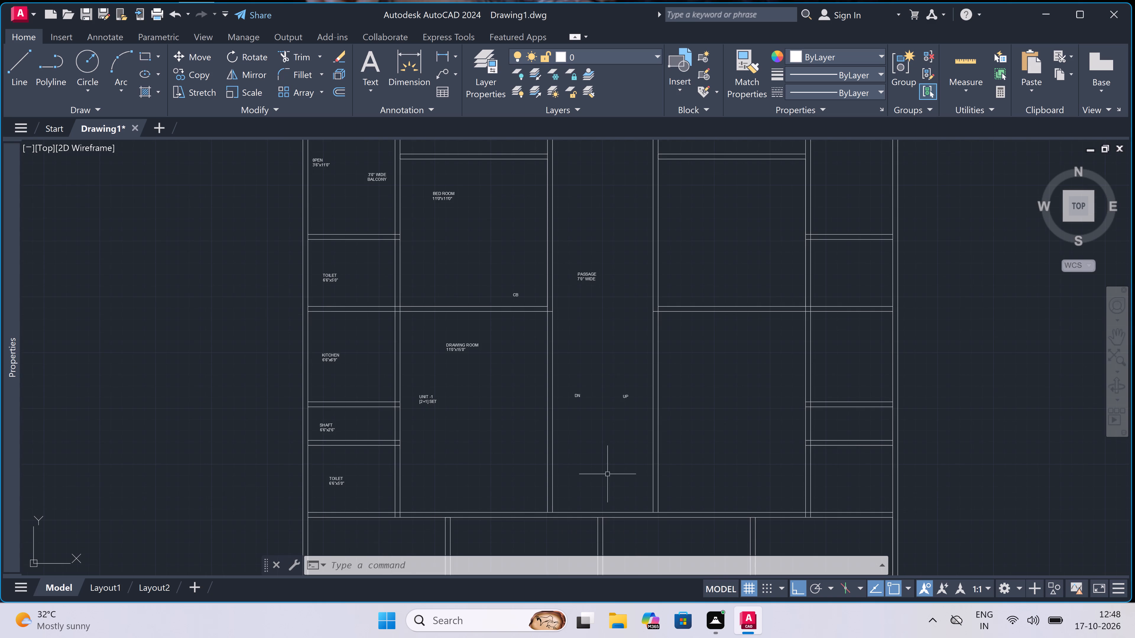
scroll(591, 478, down, 2)
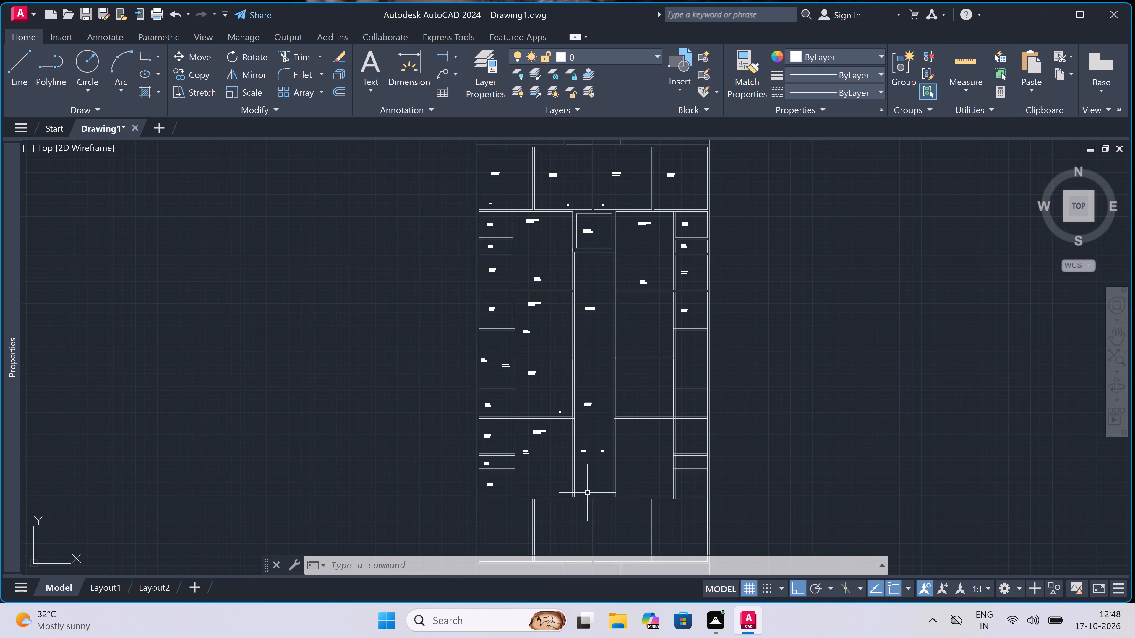
scroll(587, 494, up, 3)
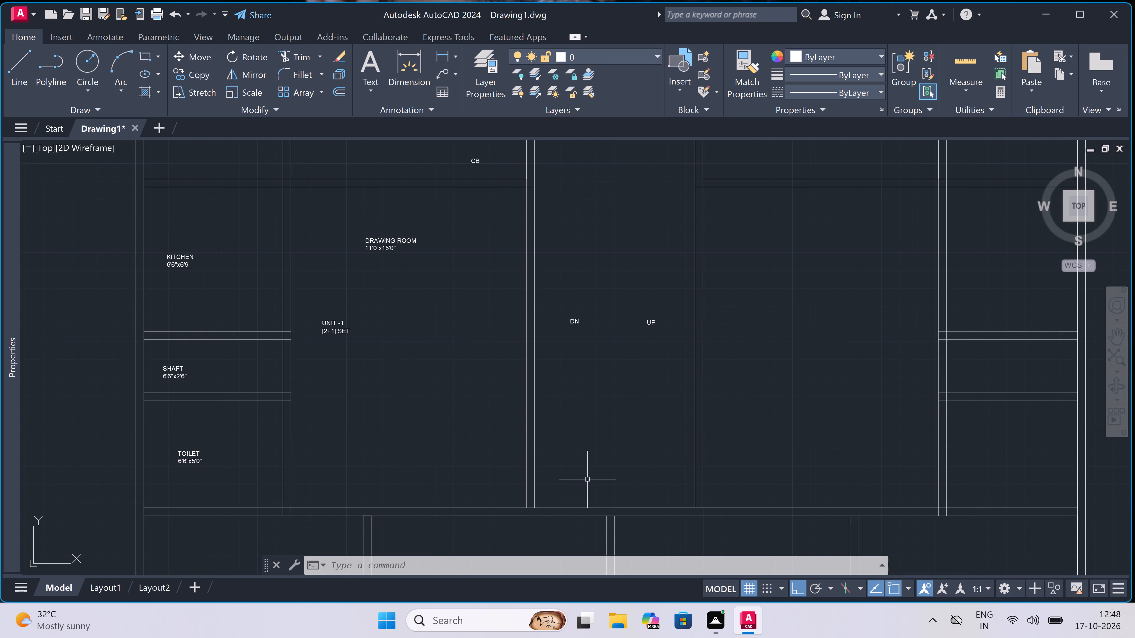
click(587, 479)
text(MT)
key(space)
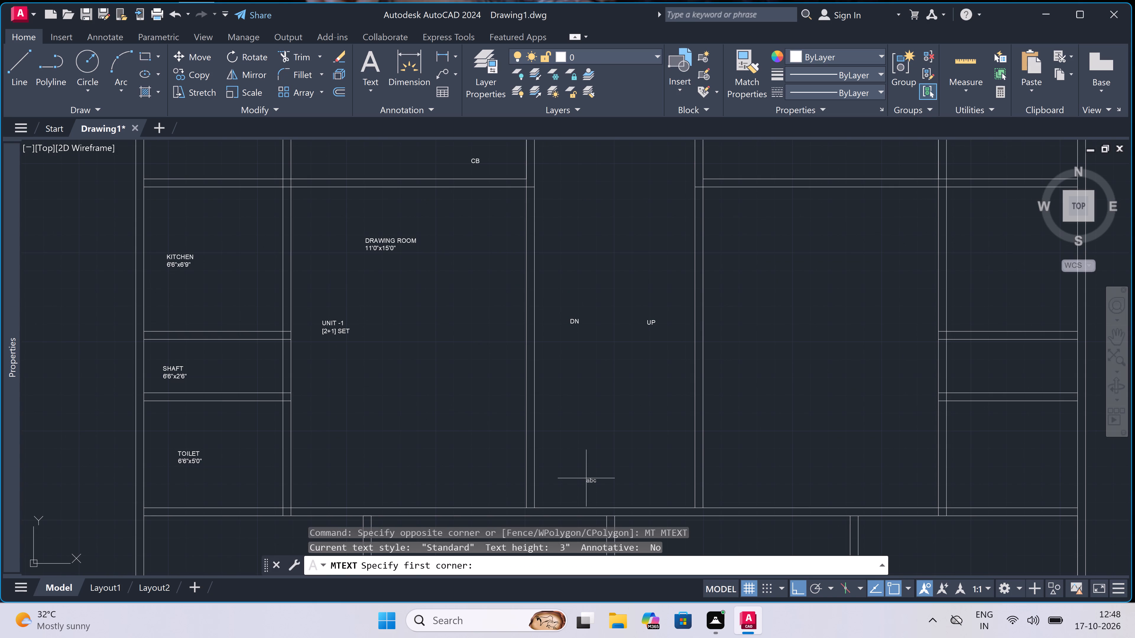
drag(586, 478, 818, 498)
click(818, 498)
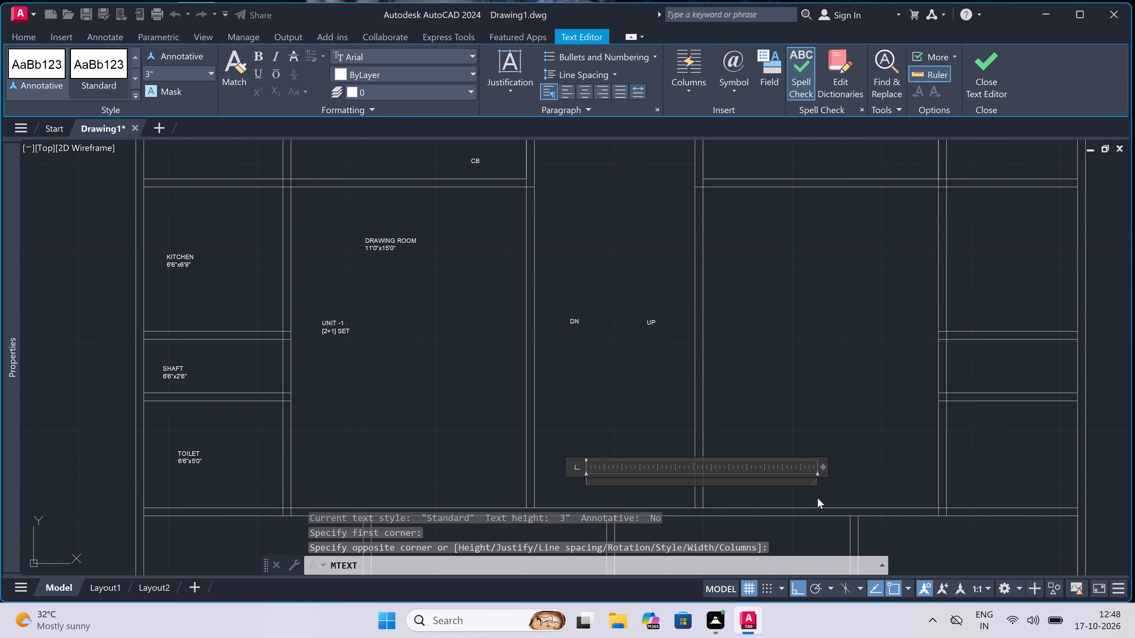
text(STA)
text(IR)
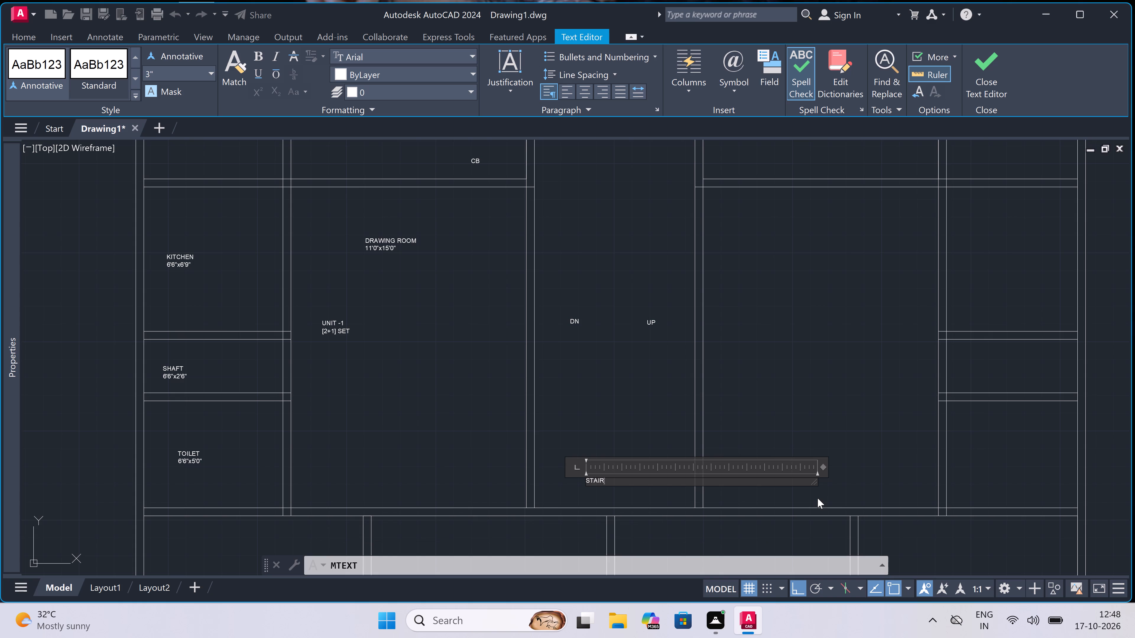
key(BackSpace)
key(BackSpace)
key(BackSpace)
key(BackSpace)
key(BackSpace)
key(space)
key(space)
key(space)
key(space)
key(space)
key(space)
text(ST)
text(IR)
key(BackSpace)
key(BackSpace)
key(BackSpace)
text(TAI)
key(r)
key(Return)
key(space)
key(space)
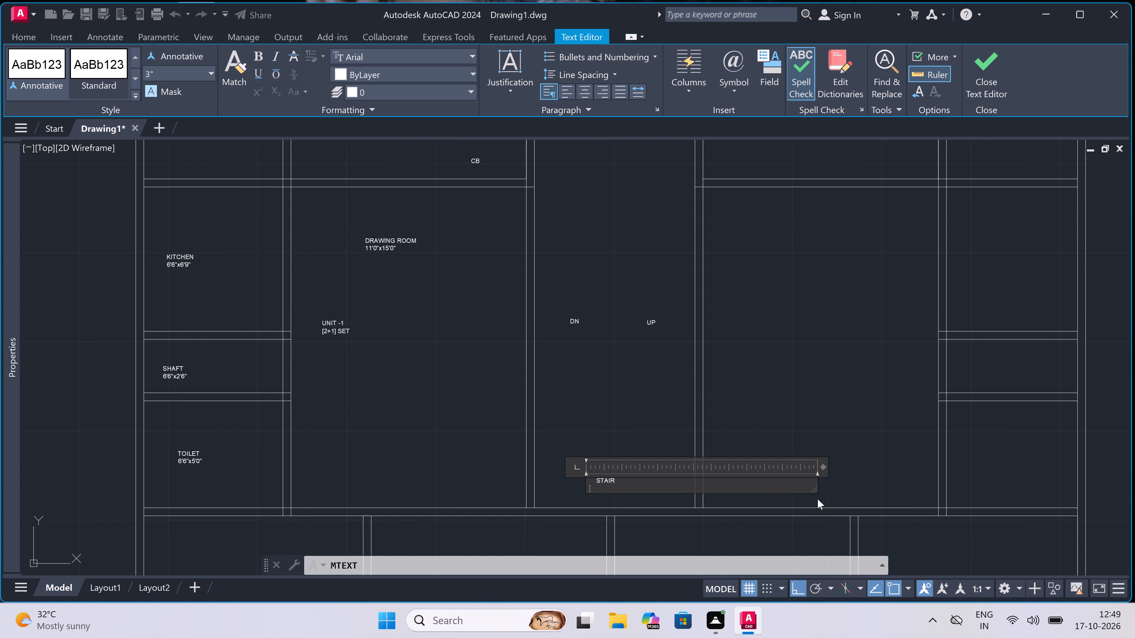
key(space)
key(BackSpace)
key(7)
key(apostrophe)
key(0)
text("x)
key(1)
text(0'0")
scroll(706, 478, up, 2)
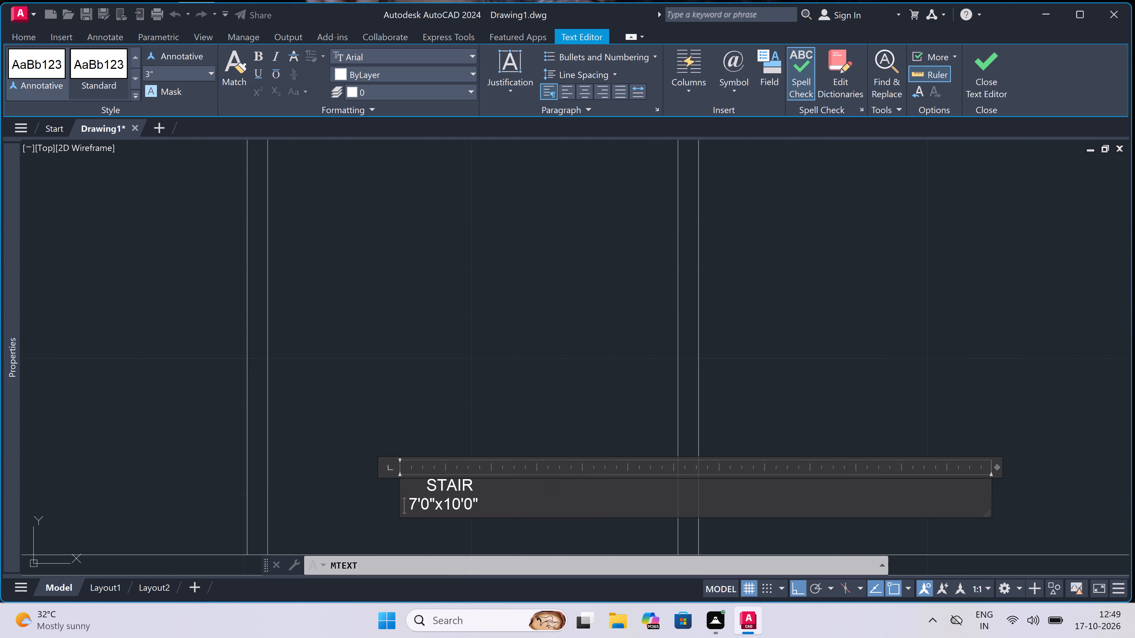
key(space)
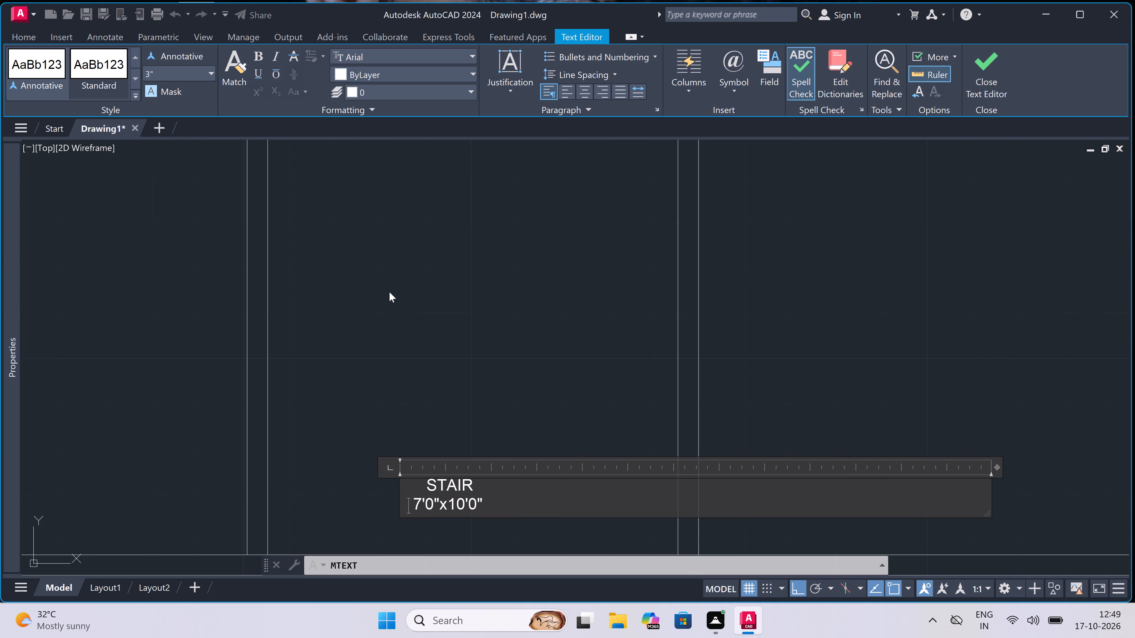
scroll(392, 296, down, 3)
scroll(544, 310, up, 2)
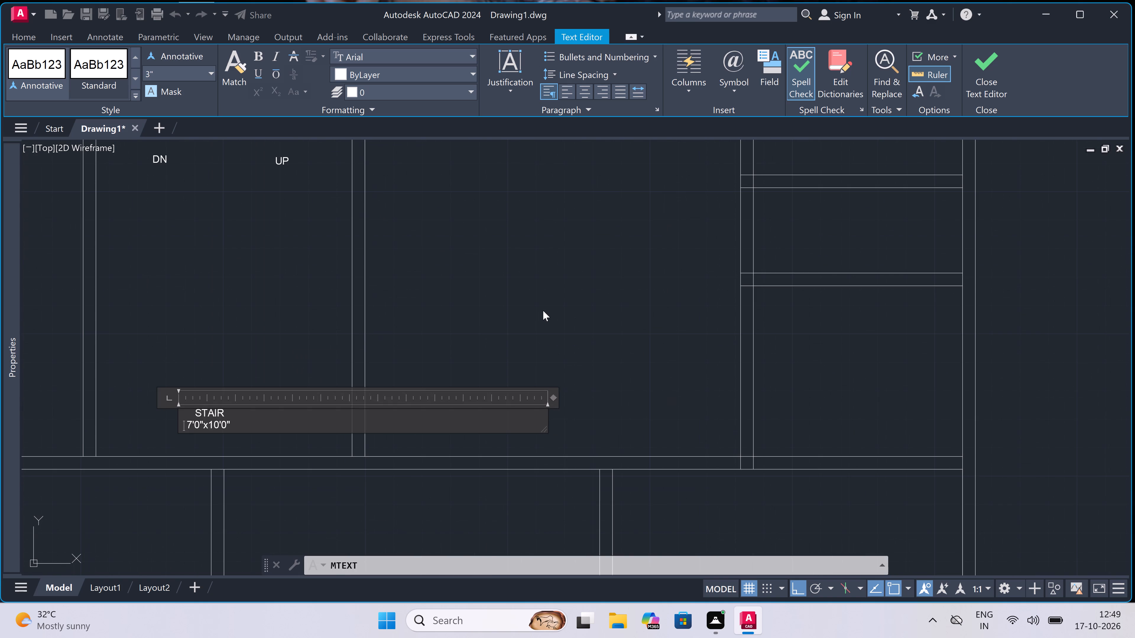
double_click(523, 310)
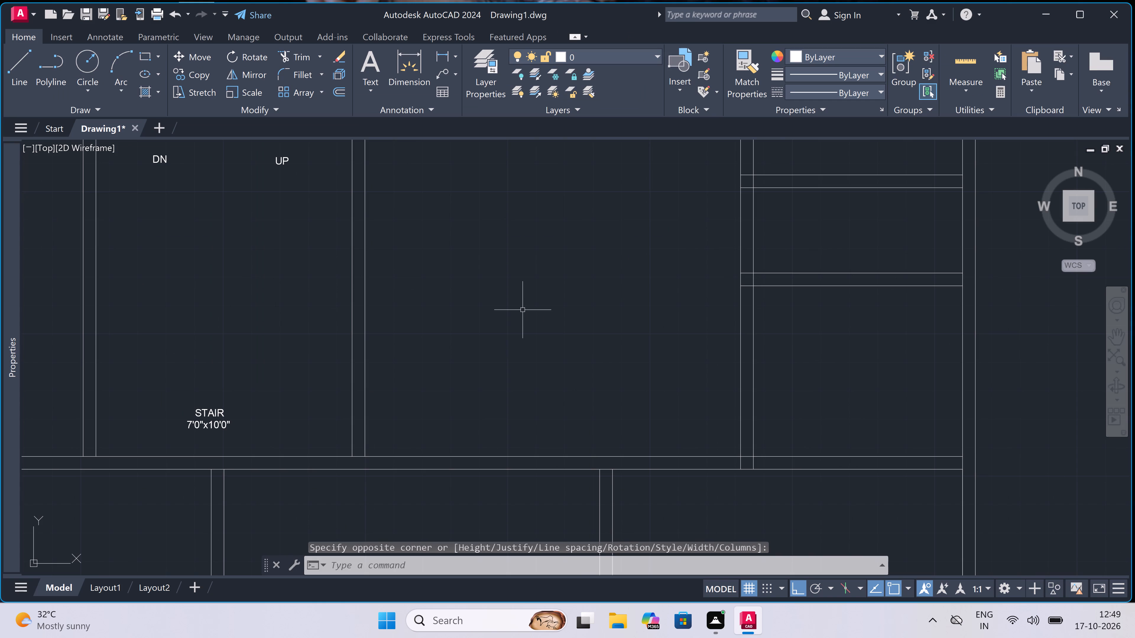
Place a multiline text label with DRAWING ROOM above a second line starting 11, in the unlabelled room across the passage from the existing DRAWING ROOM.
scroll(523, 310, down, 1)
scroll(521, 311, up, 1)
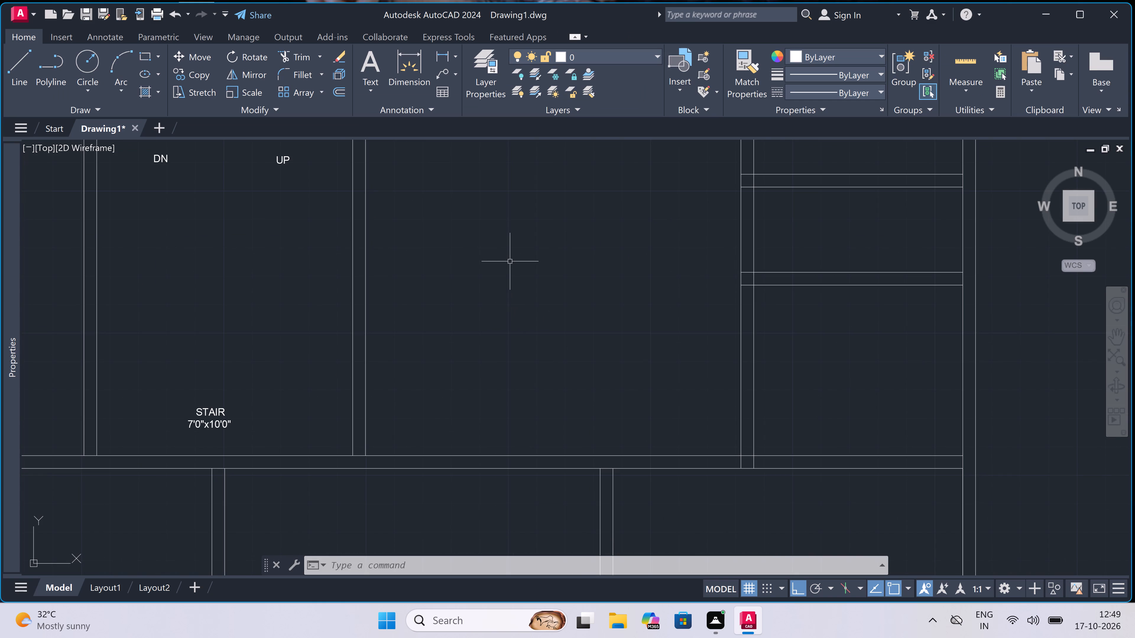
scroll(509, 265, down, 2)
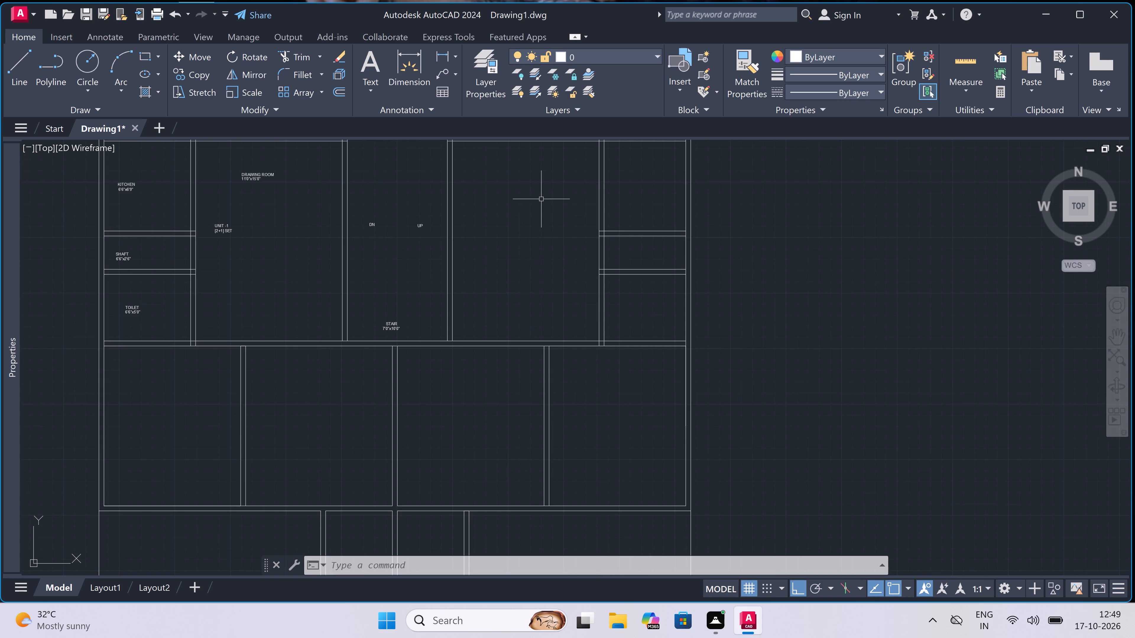
scroll(533, 201, down, 1)
scroll(520, 193, up, 2)
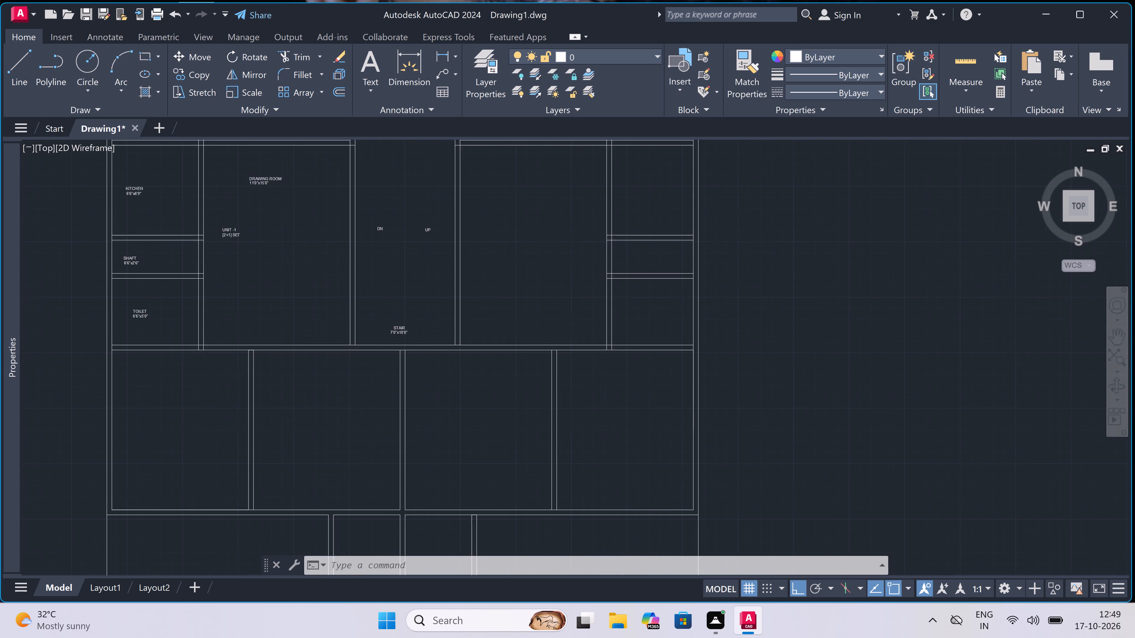
scroll(520, 193, down, 2)
scroll(517, 173, up, 2)
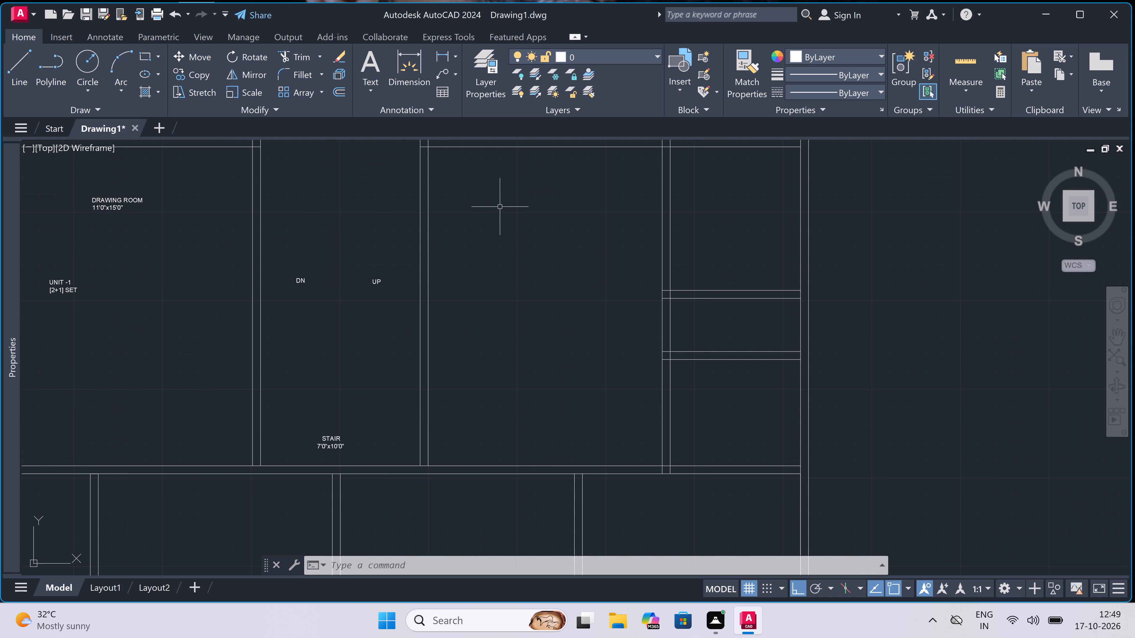
key(space)
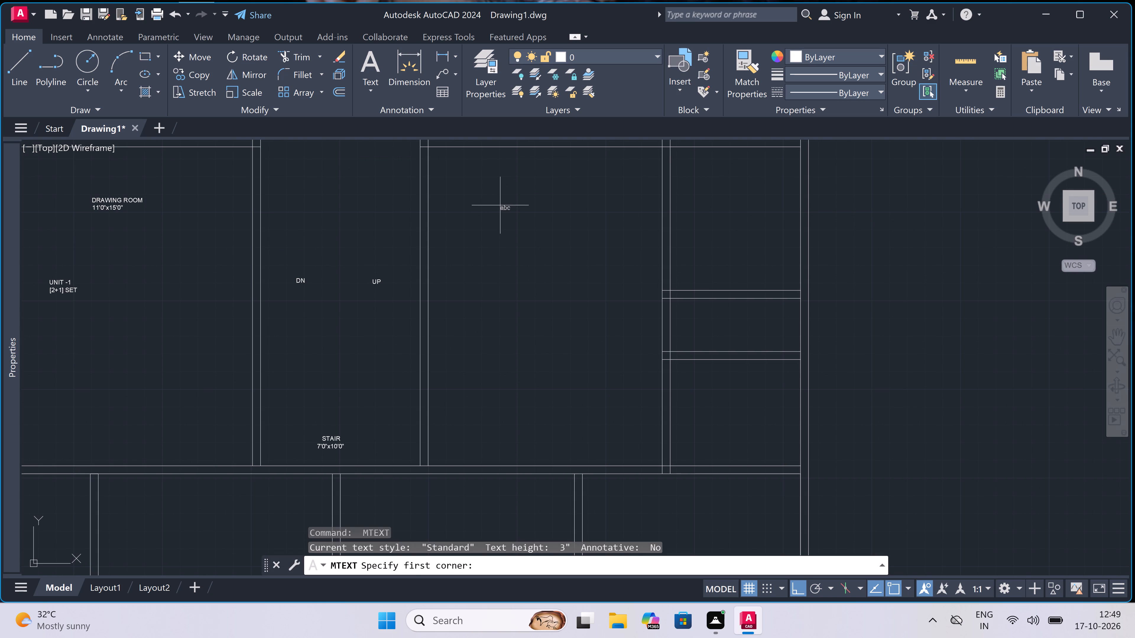
double_click(490, 214)
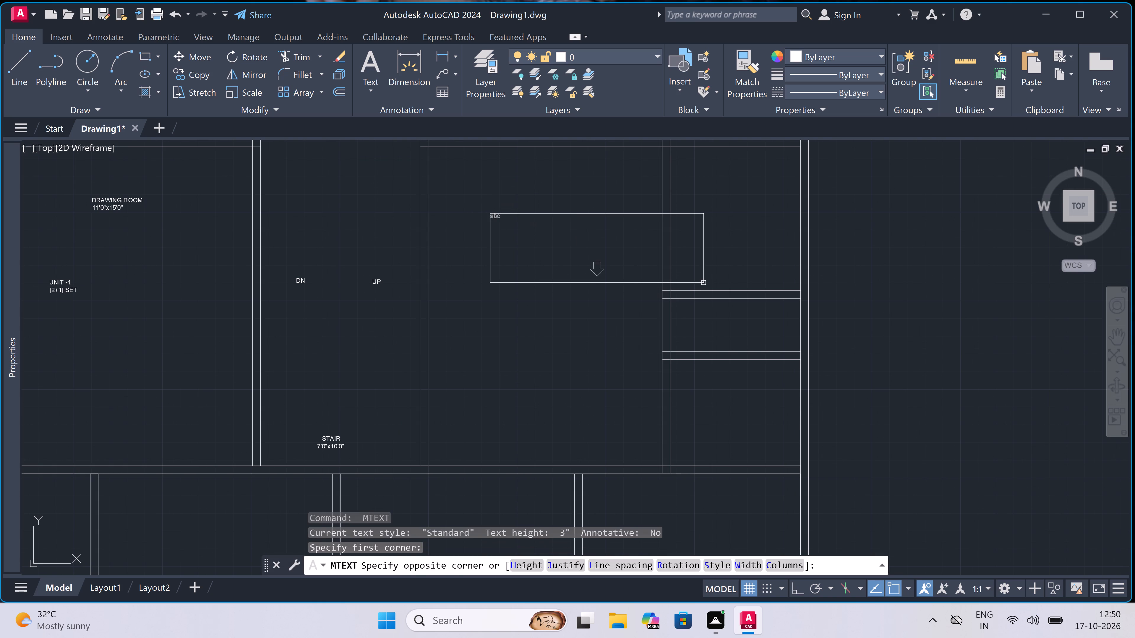
click(827, 242)
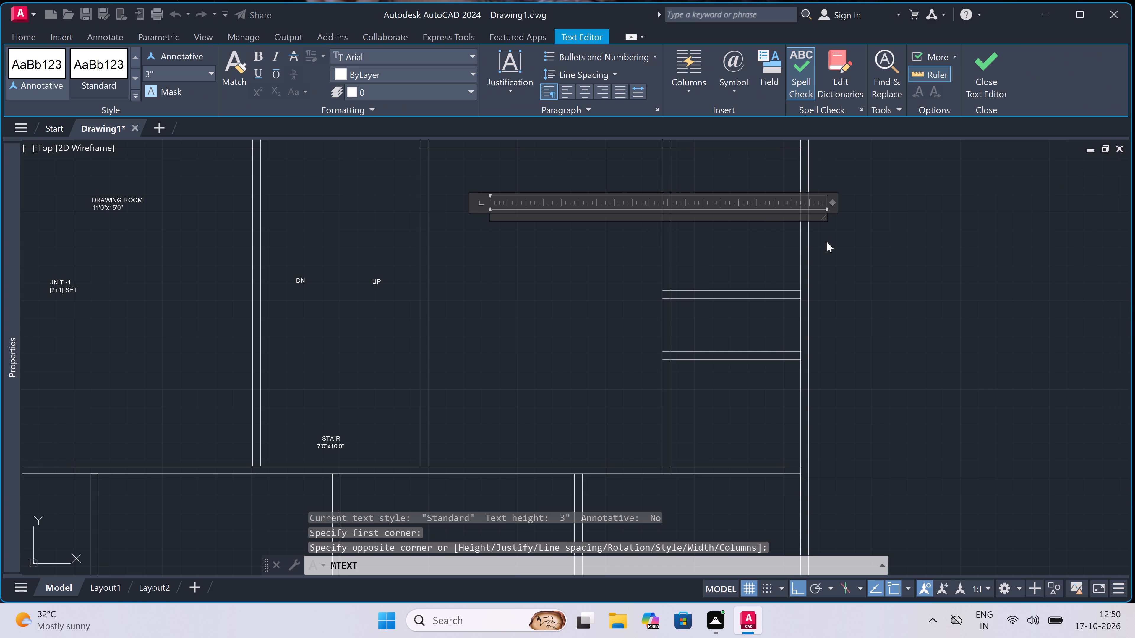
key(space)
key(space)
key(space)
key(space)
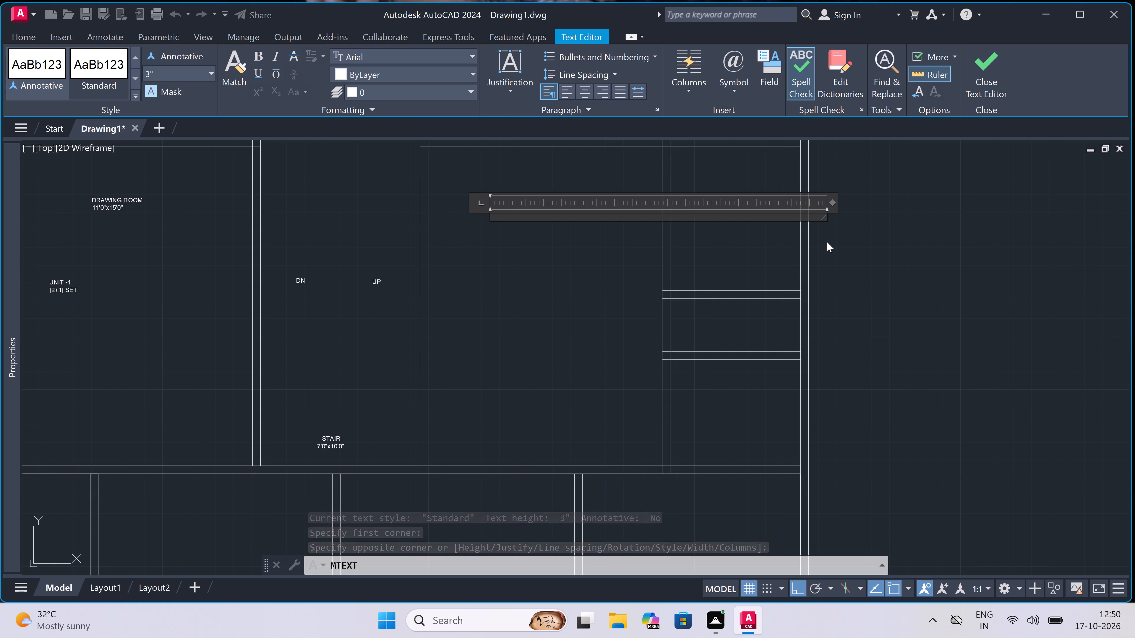
text(DRAWING)
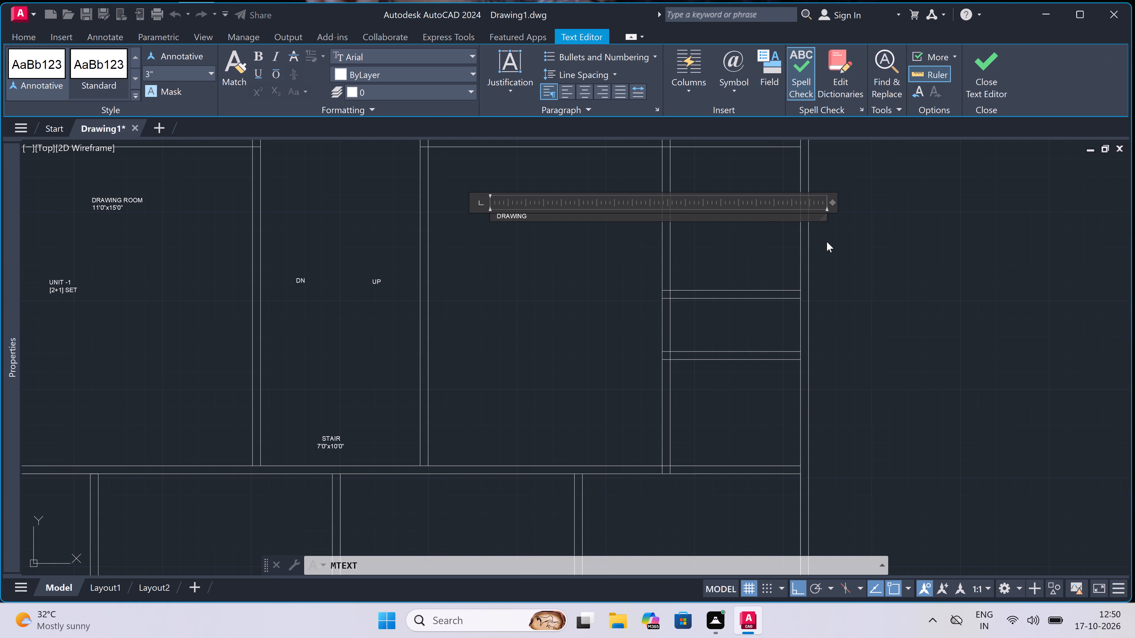
key(space)
key(r)
text(OOM)
key(Return)
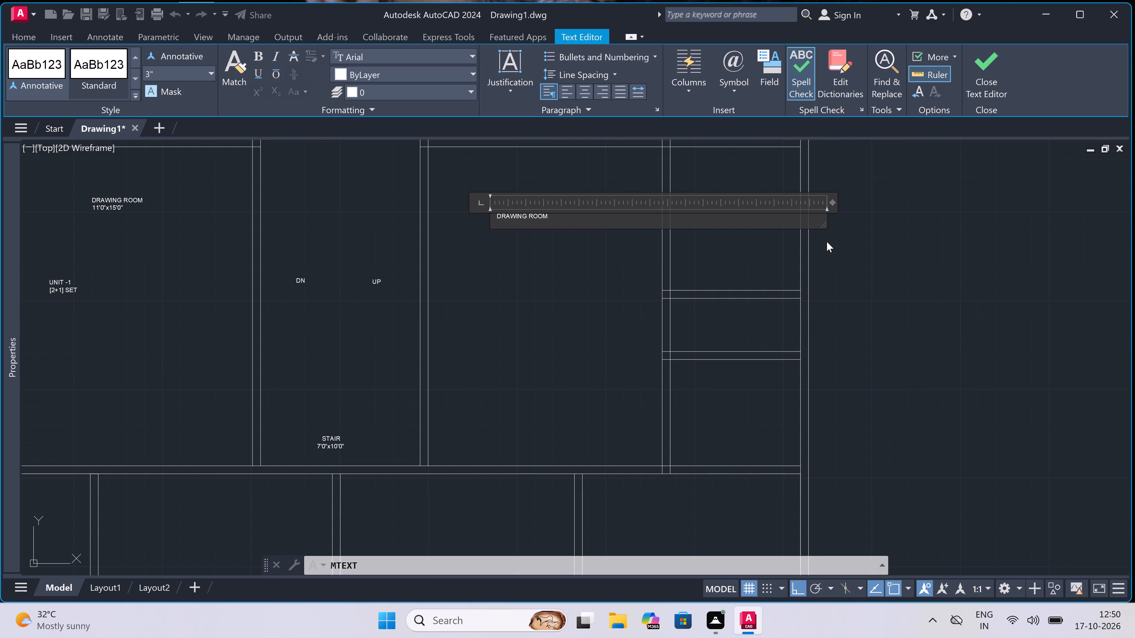
text(11)
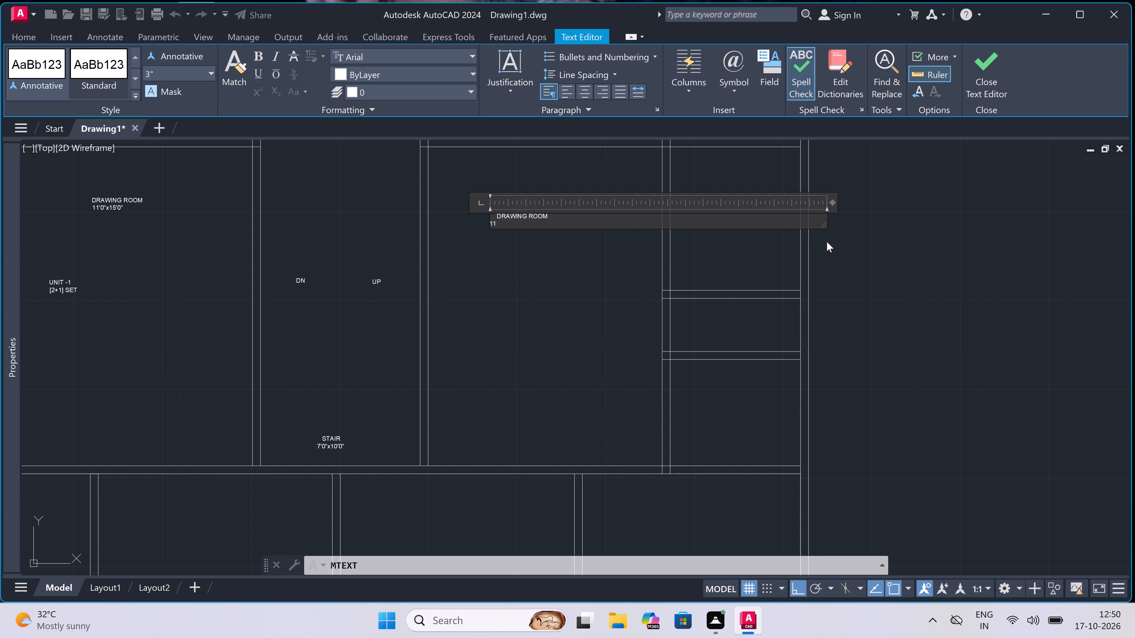
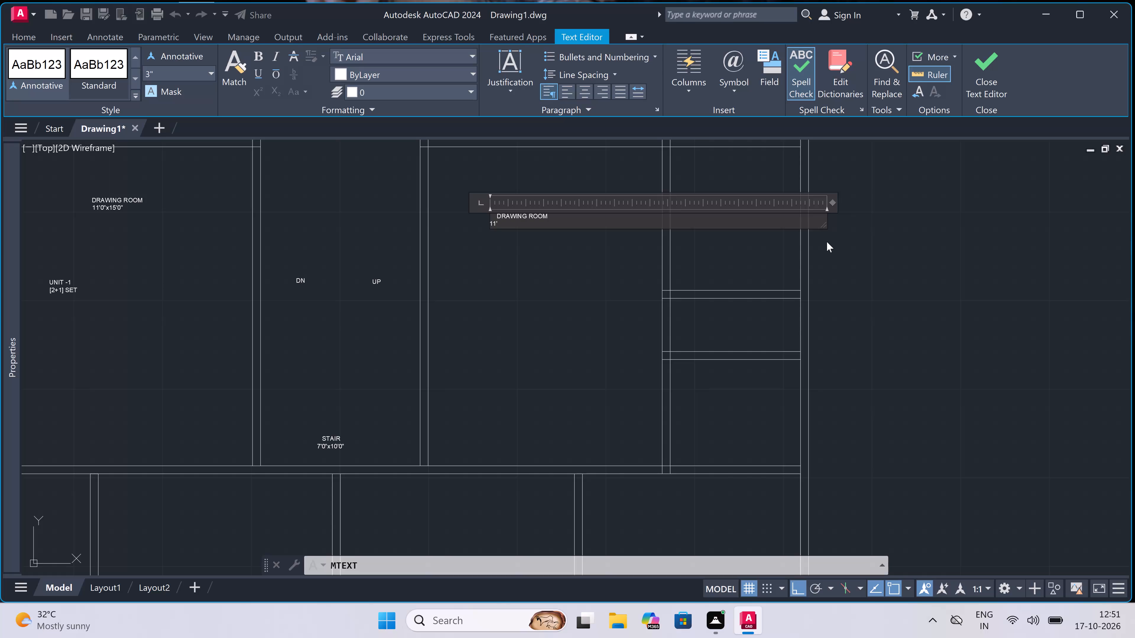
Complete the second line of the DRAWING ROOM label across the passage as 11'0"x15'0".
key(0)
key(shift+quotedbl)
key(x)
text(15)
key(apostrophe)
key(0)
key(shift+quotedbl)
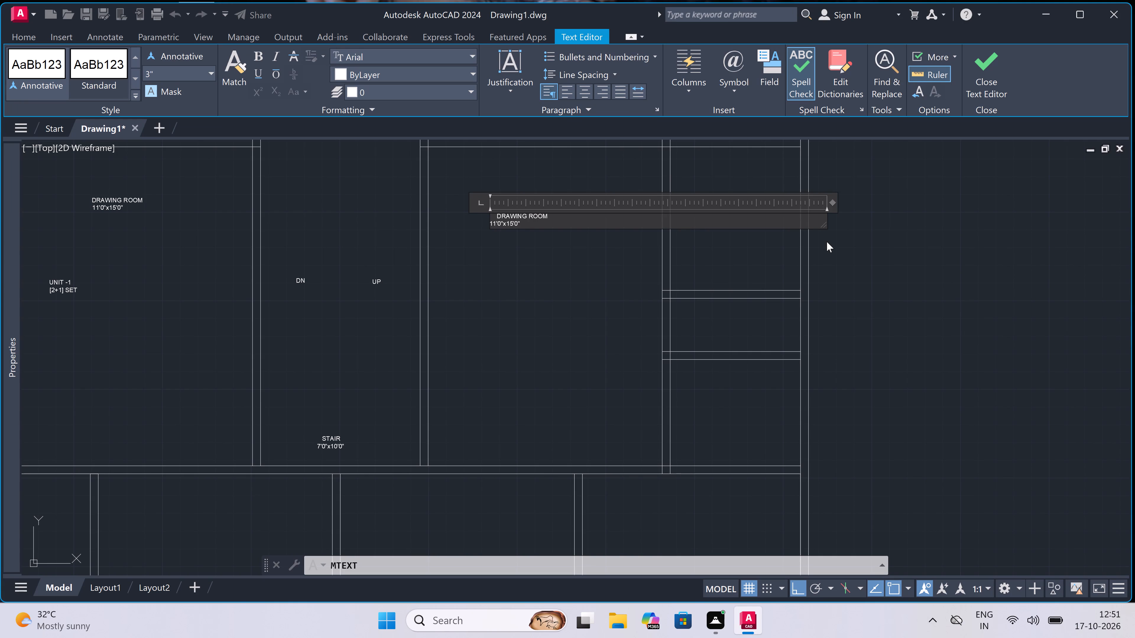
Delete the newly written DRAWING ROOM 11'0"x15'0" label from the room across the passage.
click(735, 260)
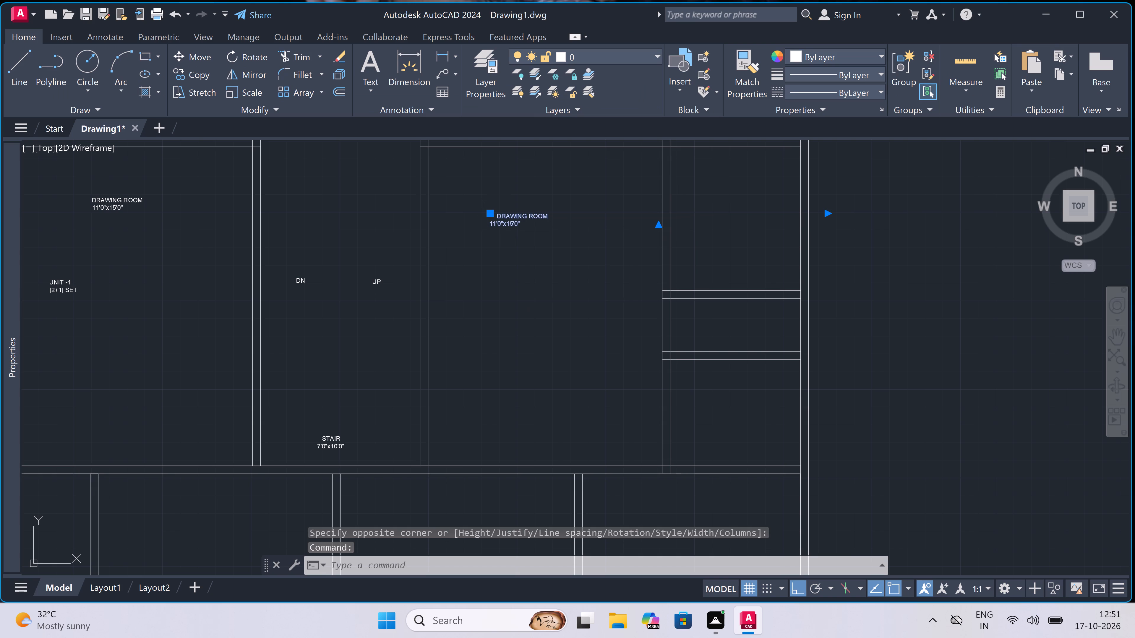
key(Delete)
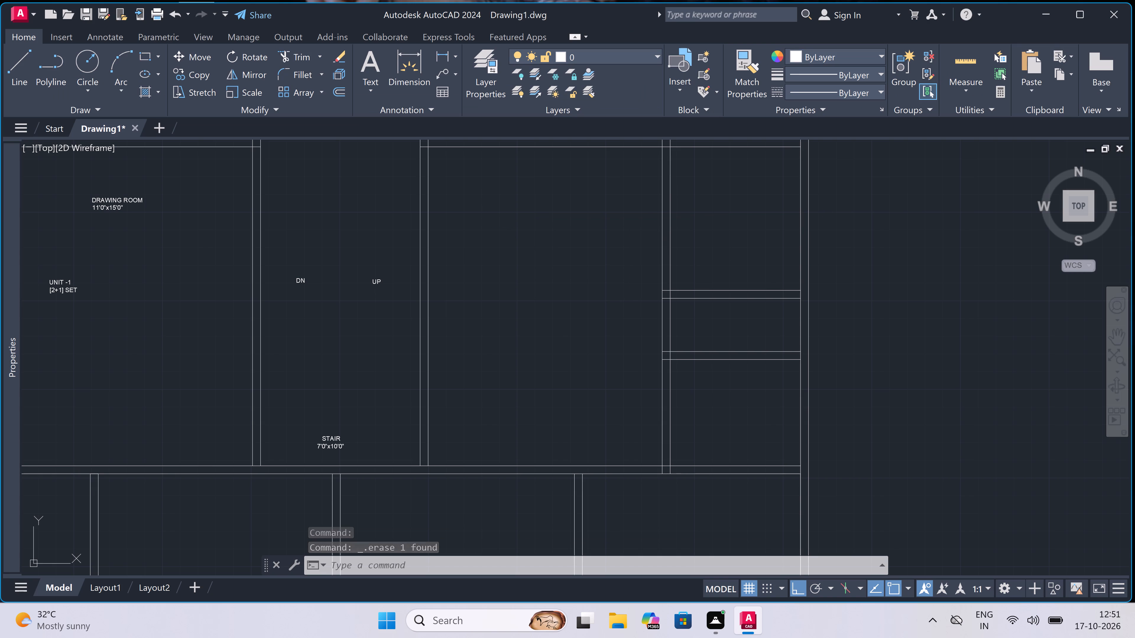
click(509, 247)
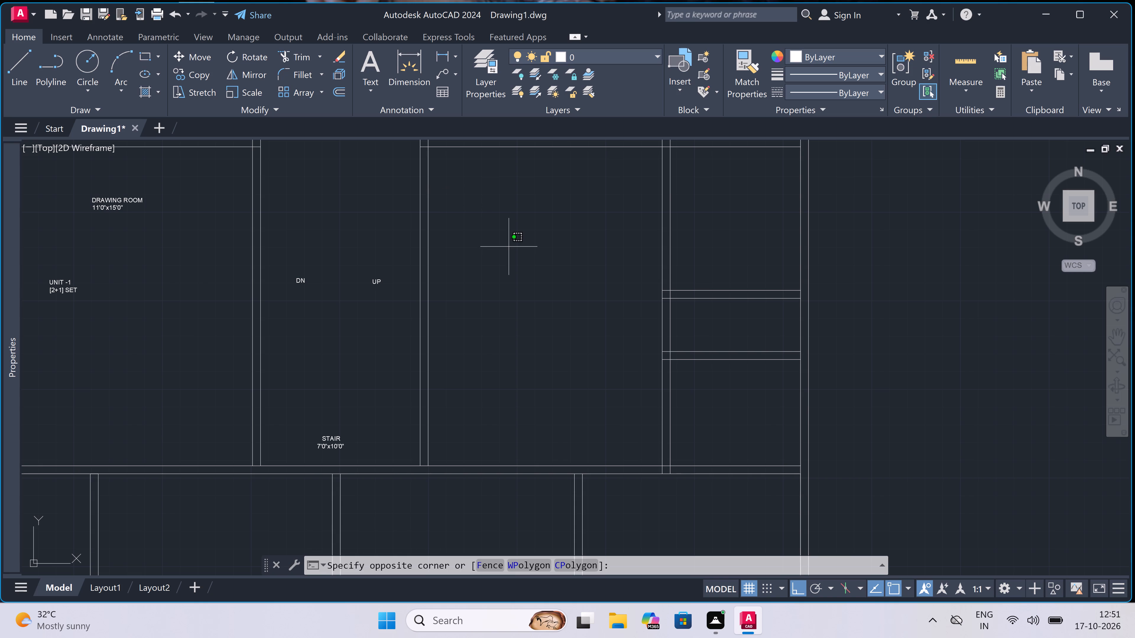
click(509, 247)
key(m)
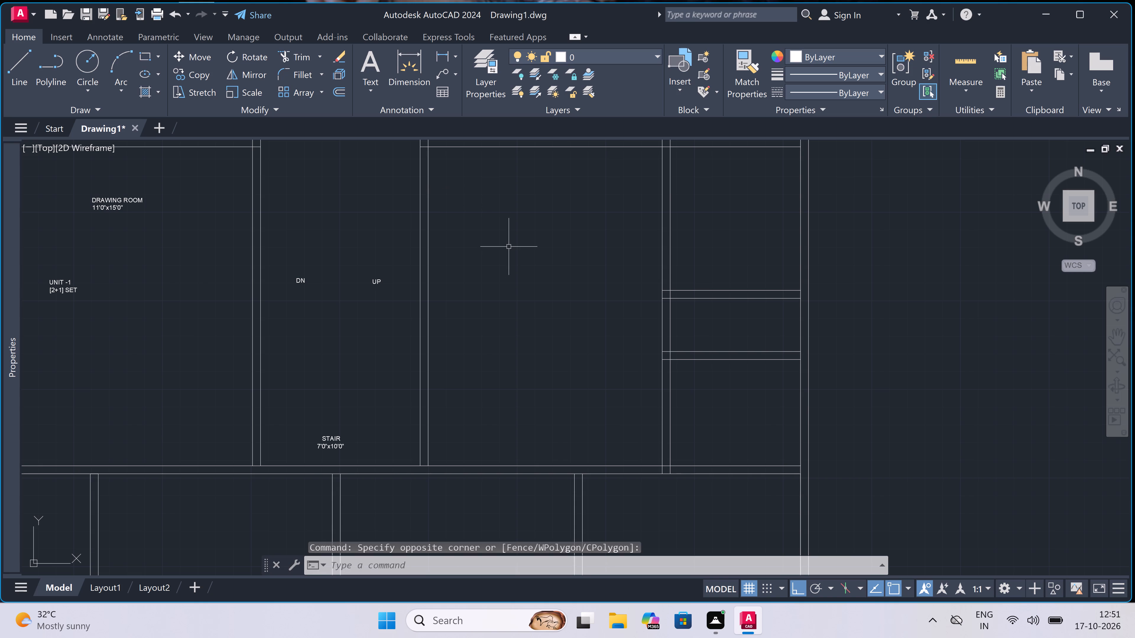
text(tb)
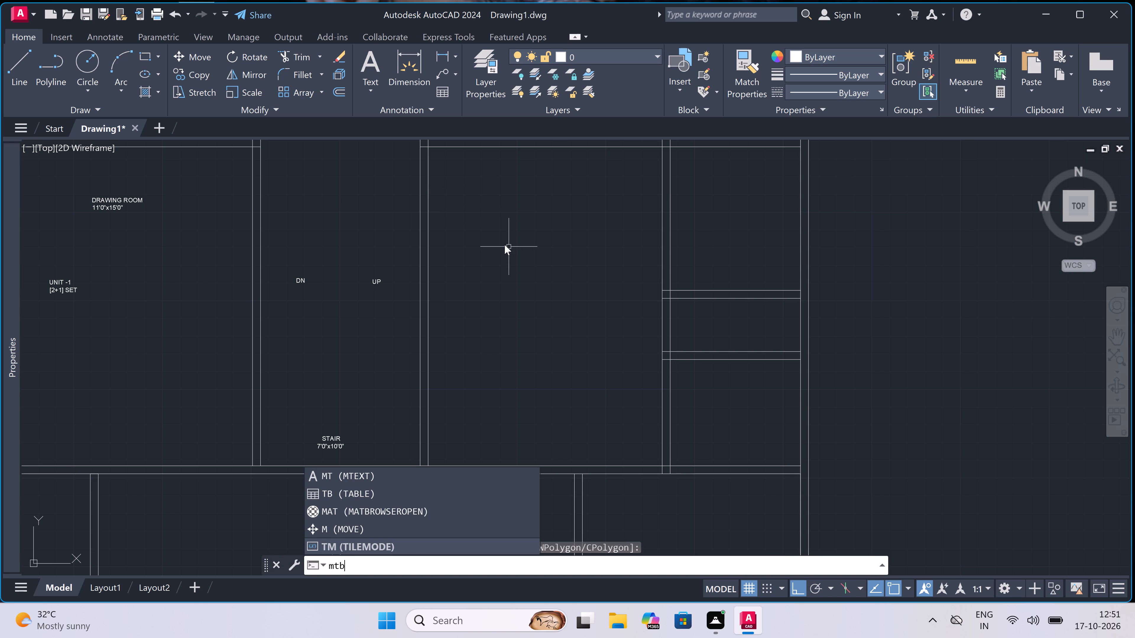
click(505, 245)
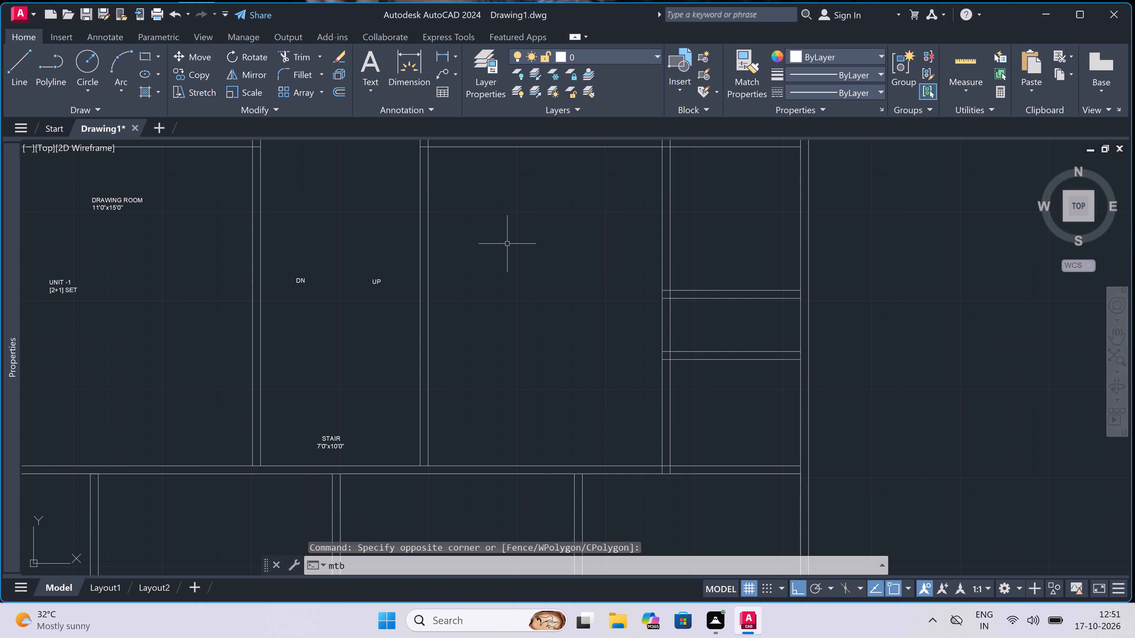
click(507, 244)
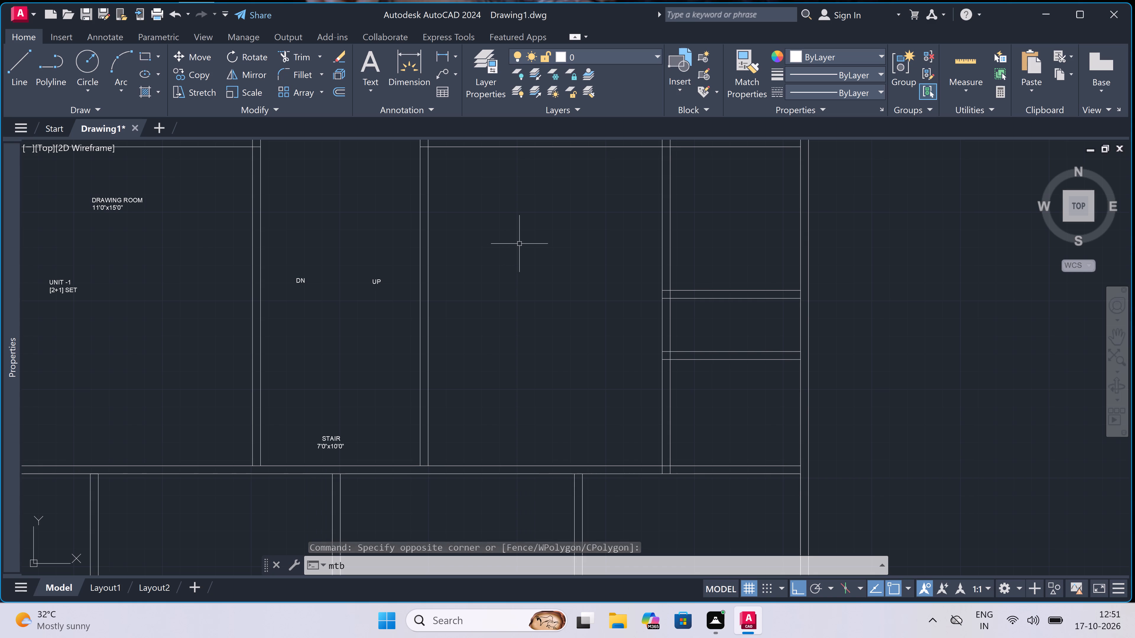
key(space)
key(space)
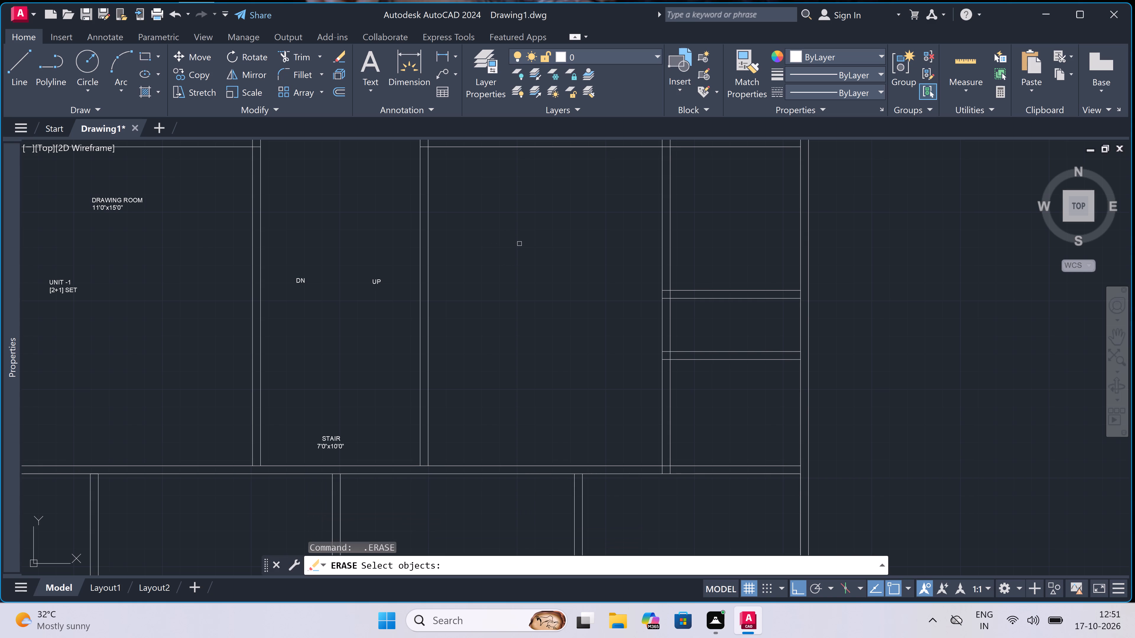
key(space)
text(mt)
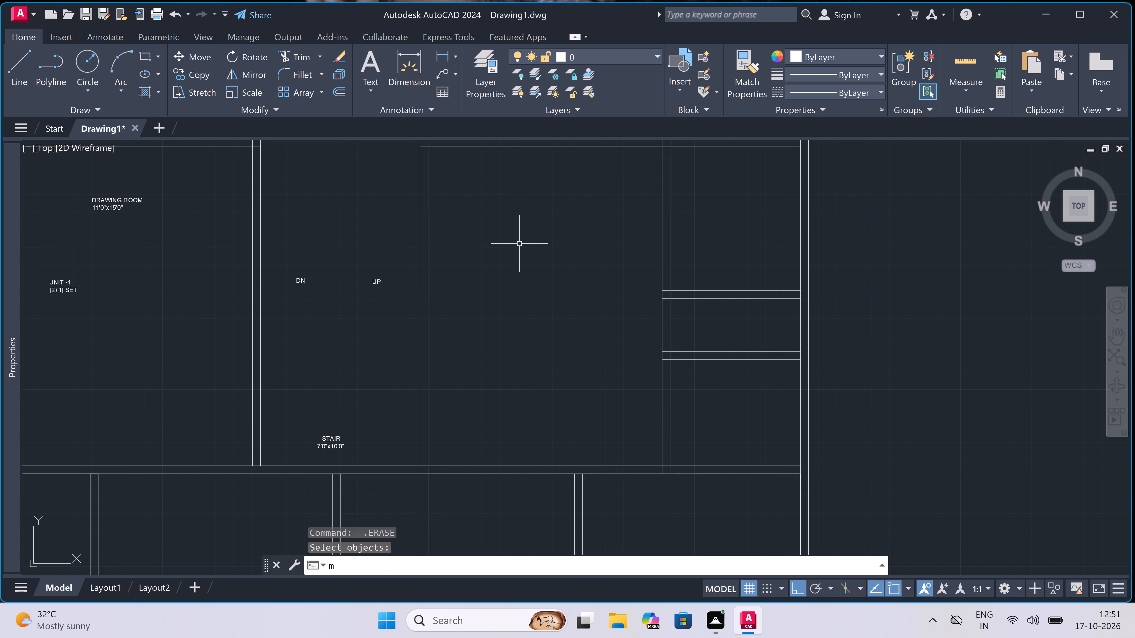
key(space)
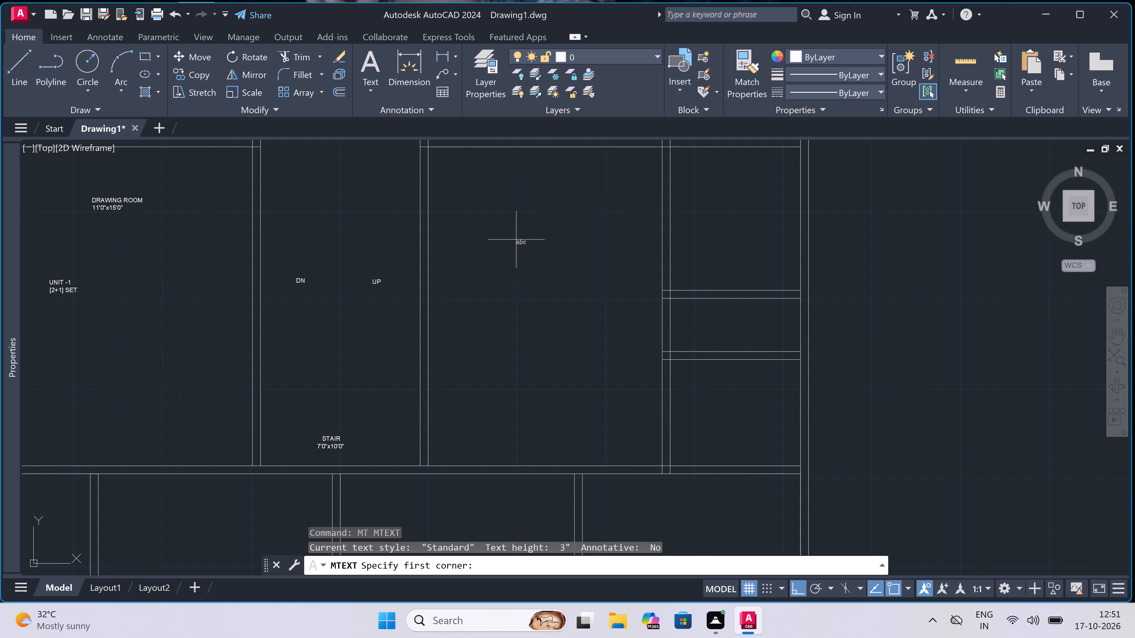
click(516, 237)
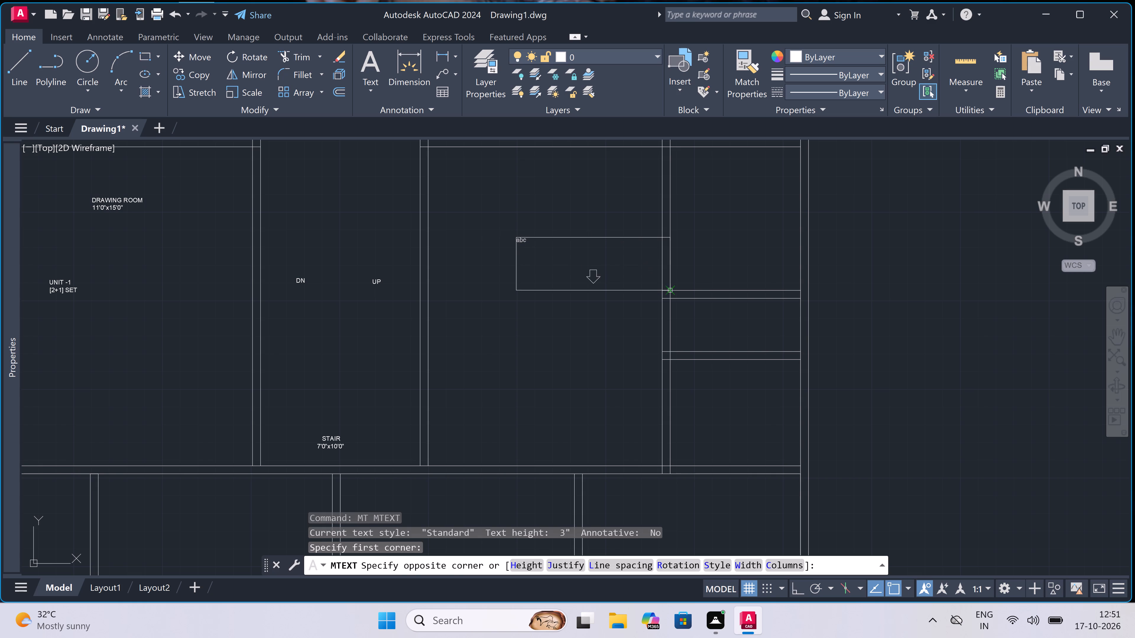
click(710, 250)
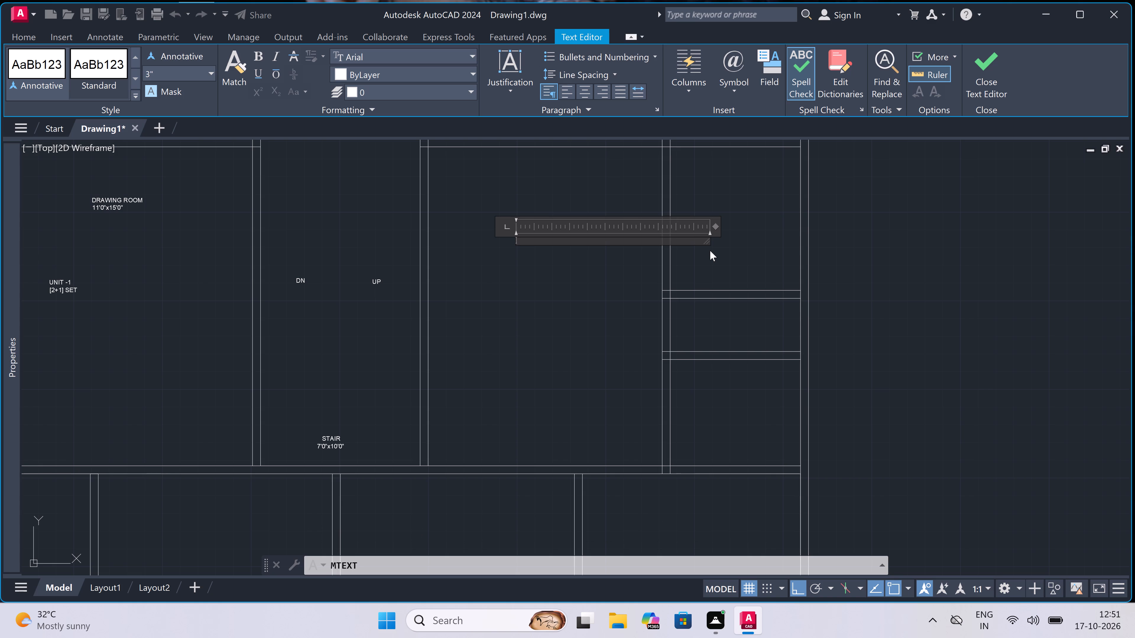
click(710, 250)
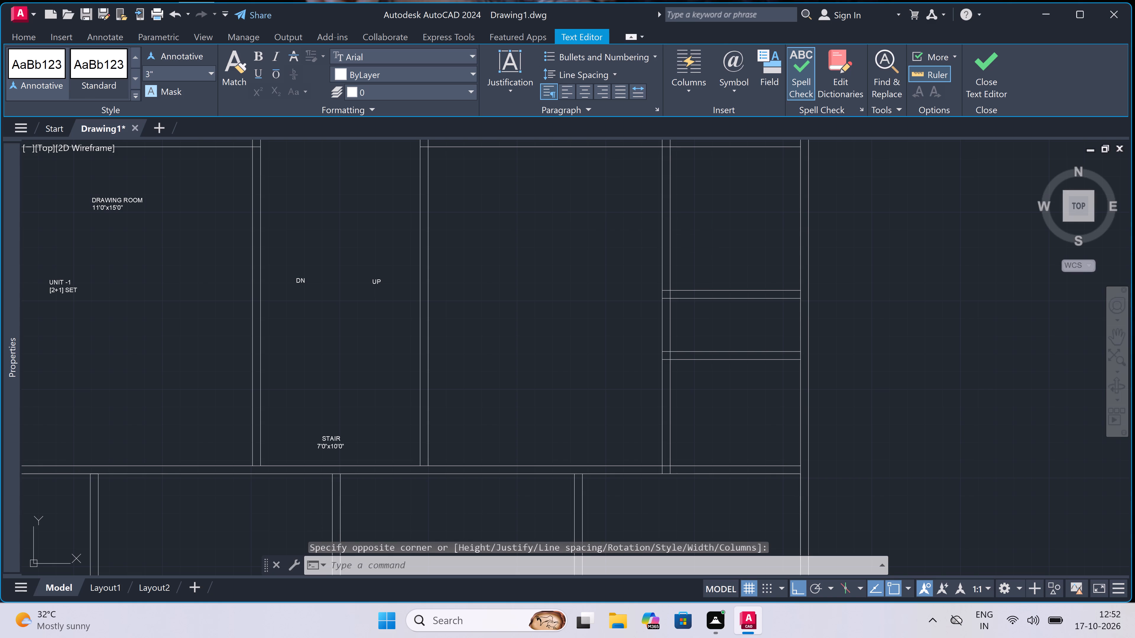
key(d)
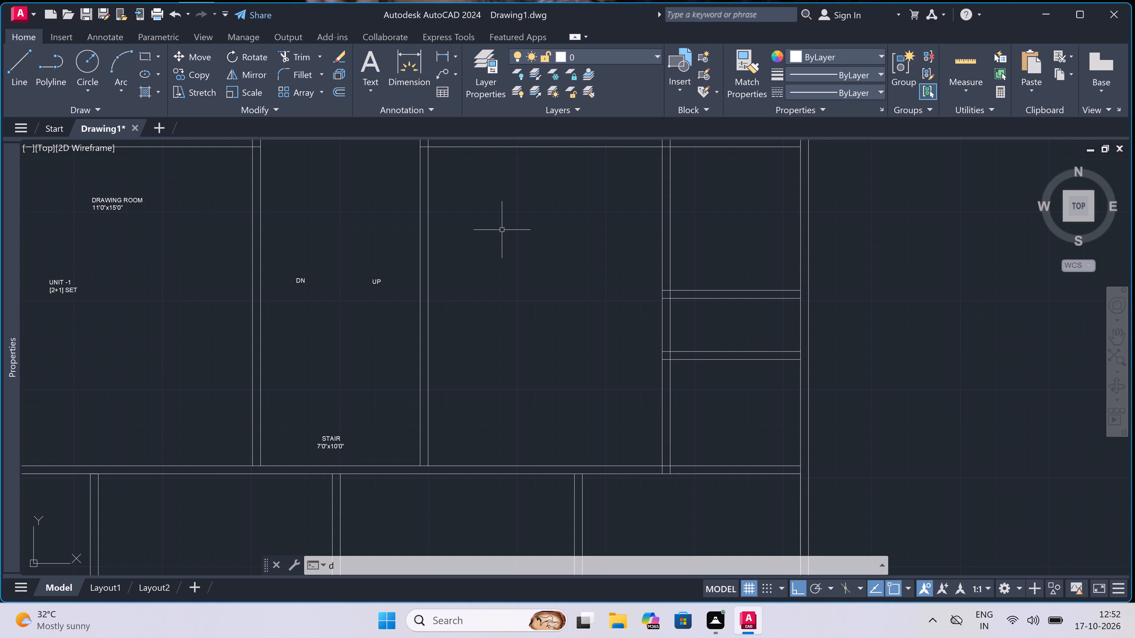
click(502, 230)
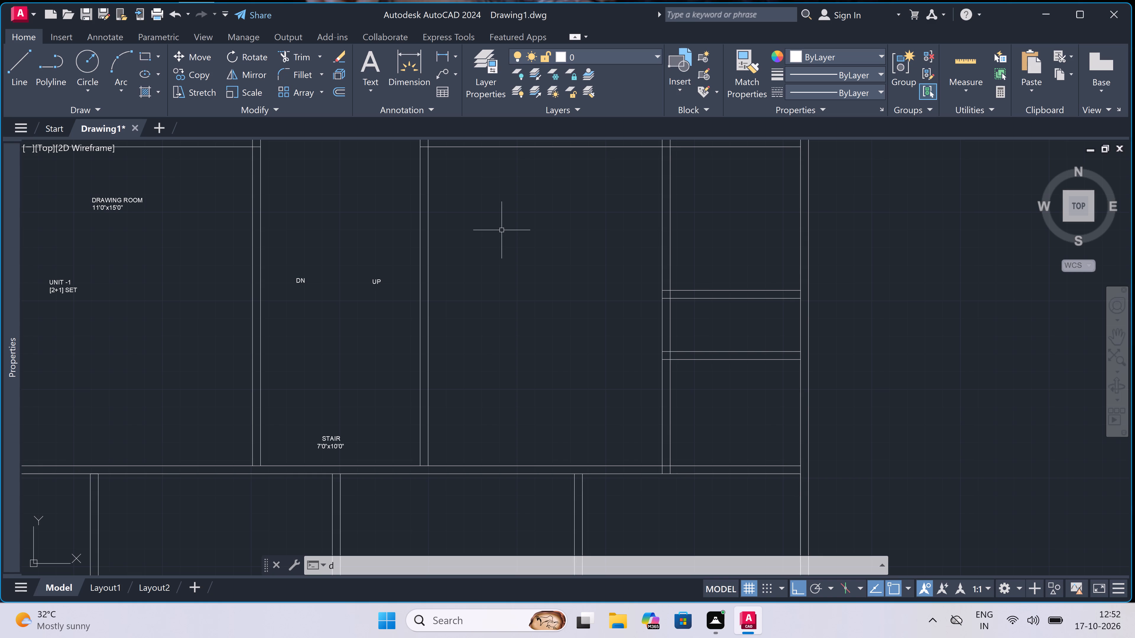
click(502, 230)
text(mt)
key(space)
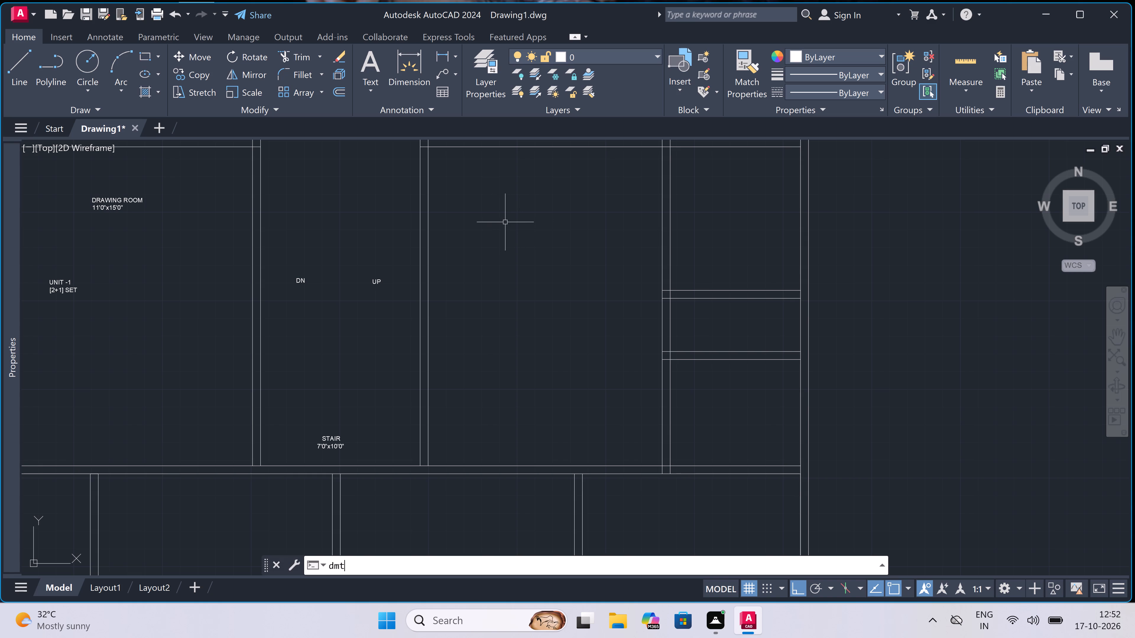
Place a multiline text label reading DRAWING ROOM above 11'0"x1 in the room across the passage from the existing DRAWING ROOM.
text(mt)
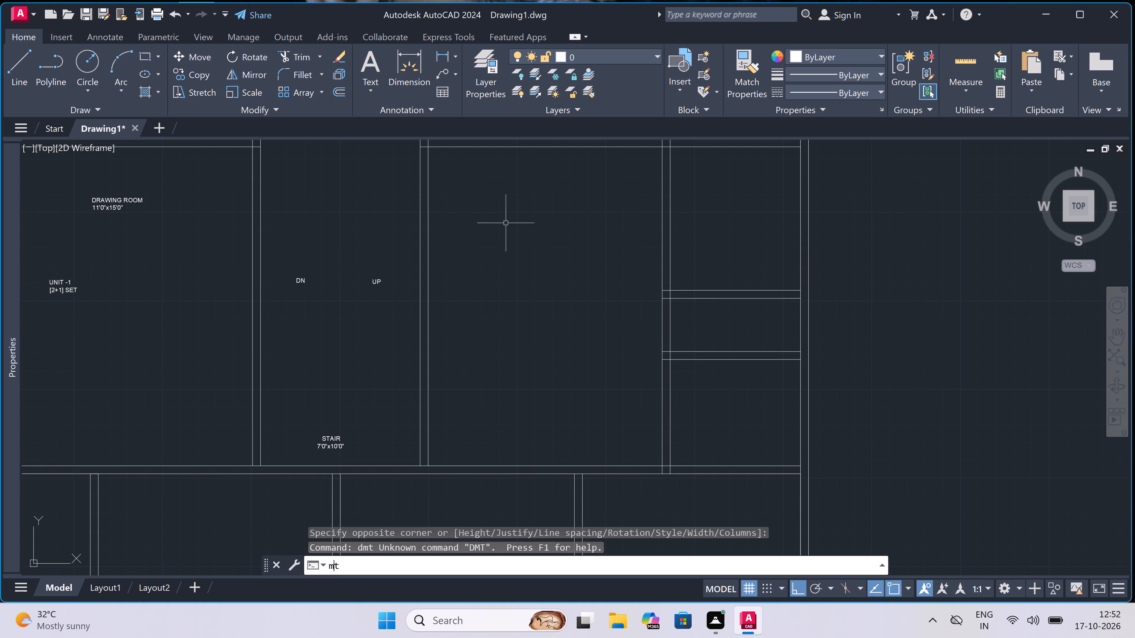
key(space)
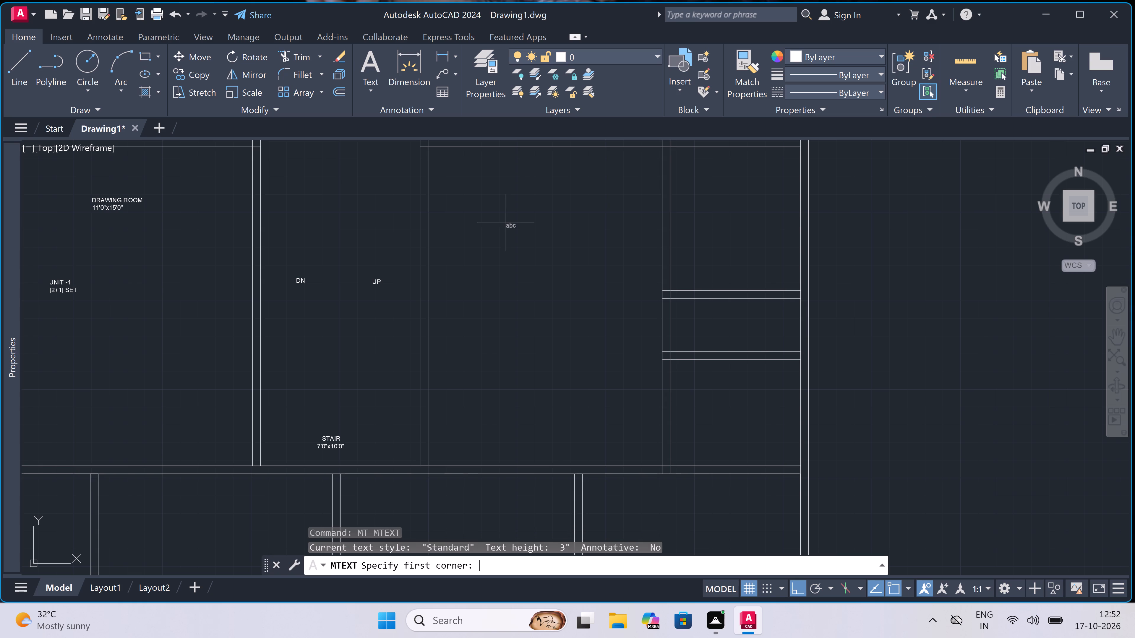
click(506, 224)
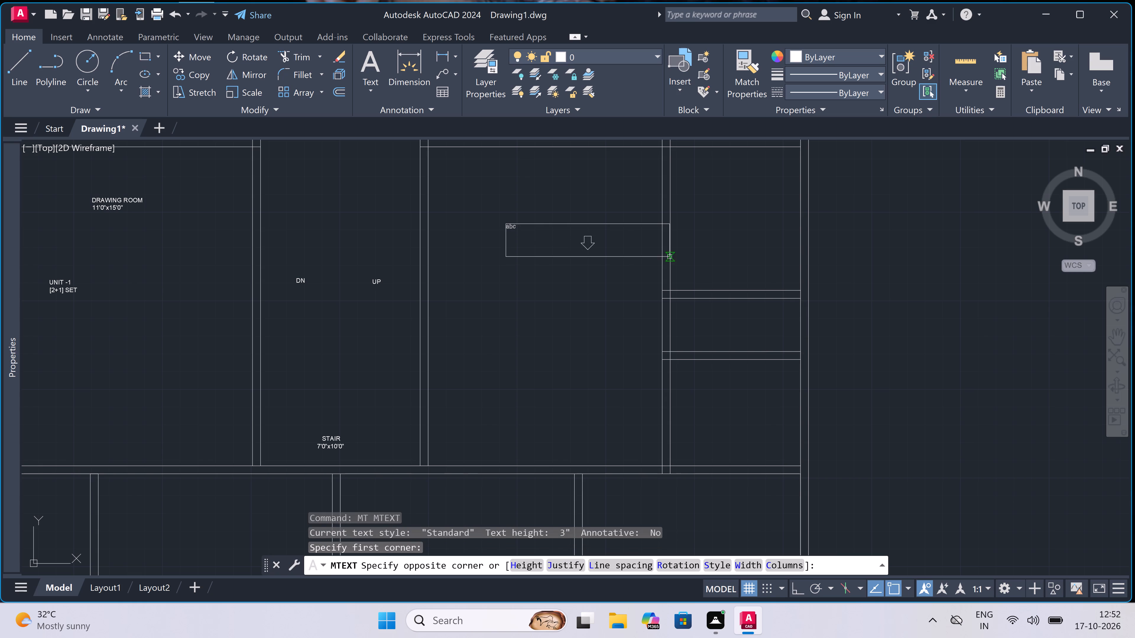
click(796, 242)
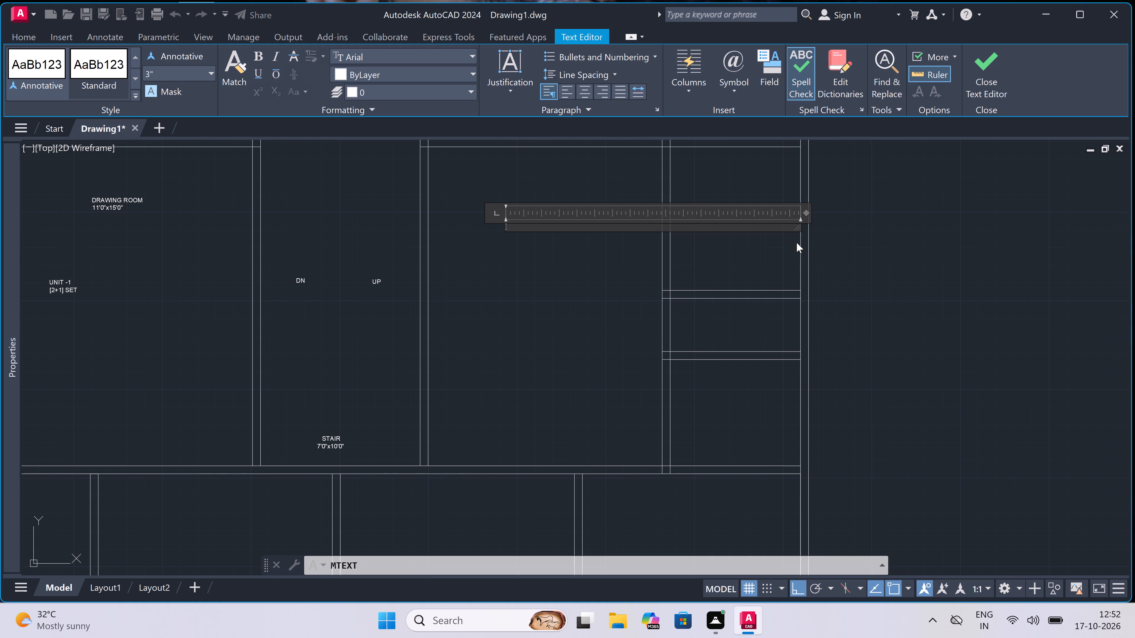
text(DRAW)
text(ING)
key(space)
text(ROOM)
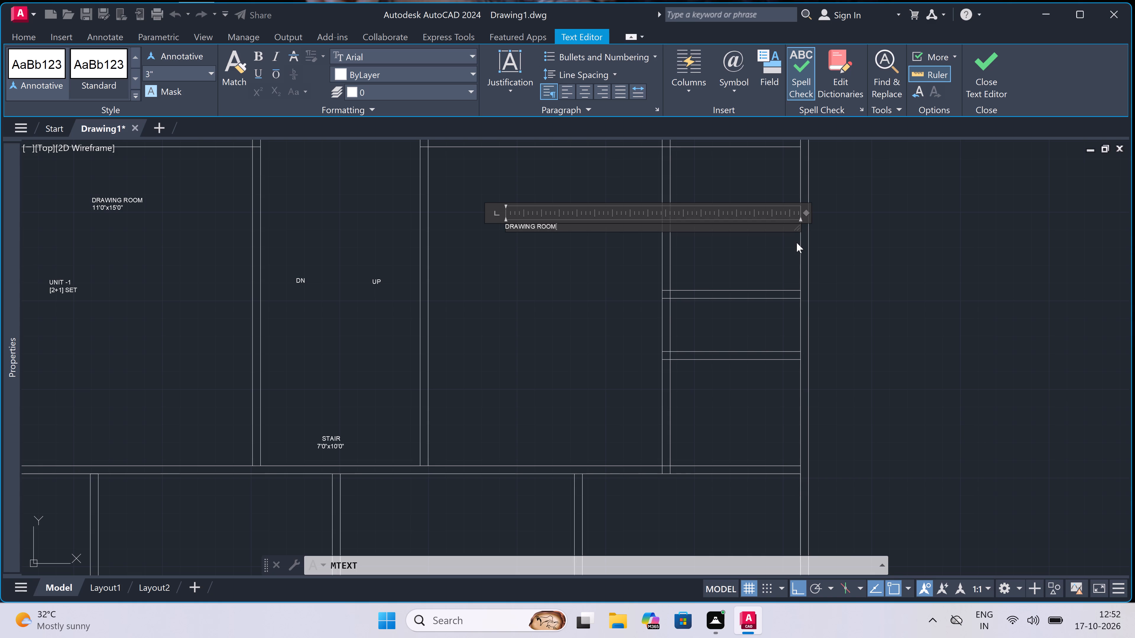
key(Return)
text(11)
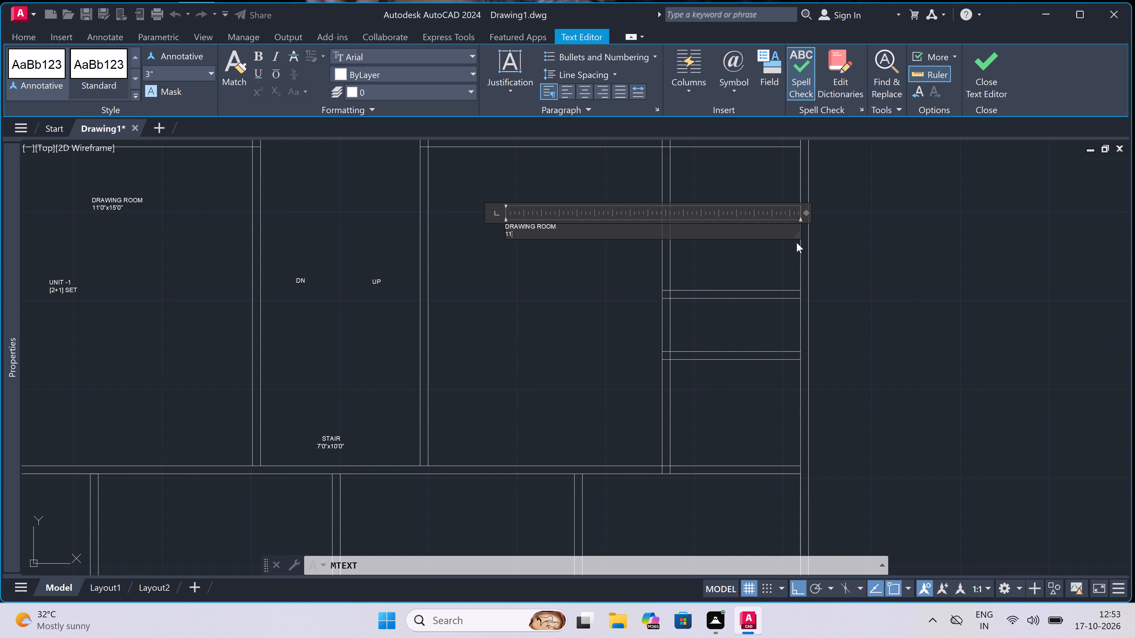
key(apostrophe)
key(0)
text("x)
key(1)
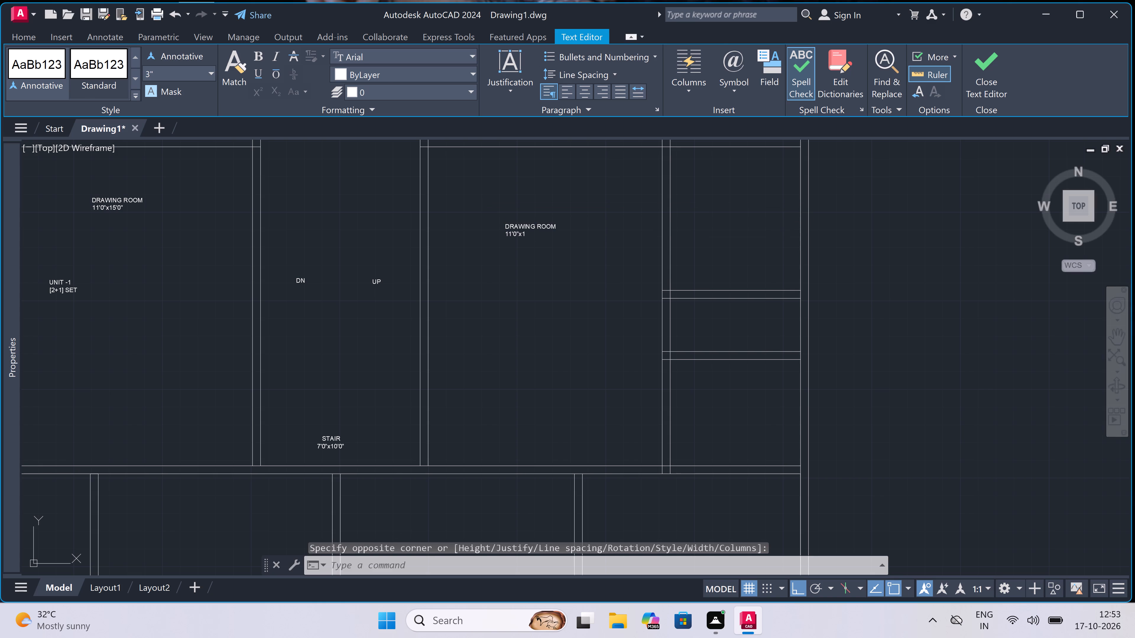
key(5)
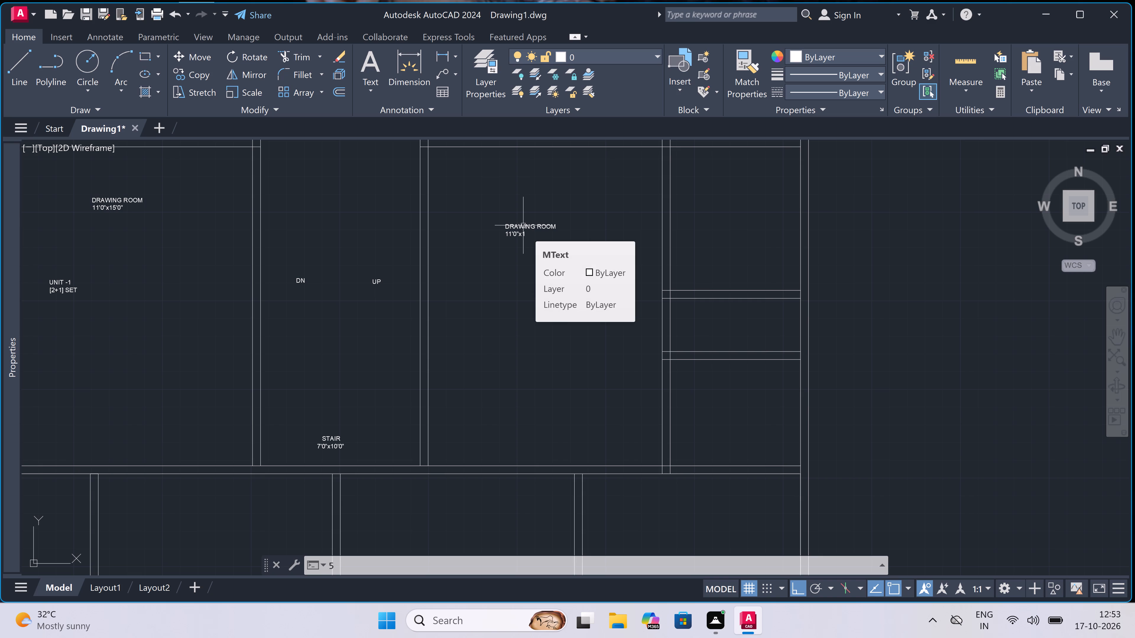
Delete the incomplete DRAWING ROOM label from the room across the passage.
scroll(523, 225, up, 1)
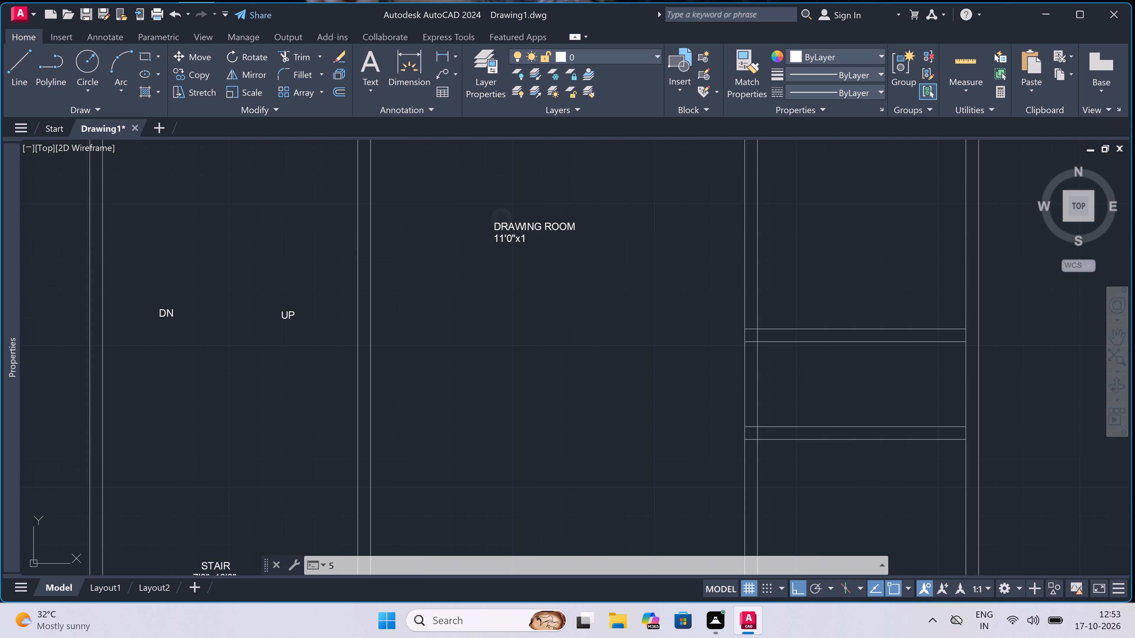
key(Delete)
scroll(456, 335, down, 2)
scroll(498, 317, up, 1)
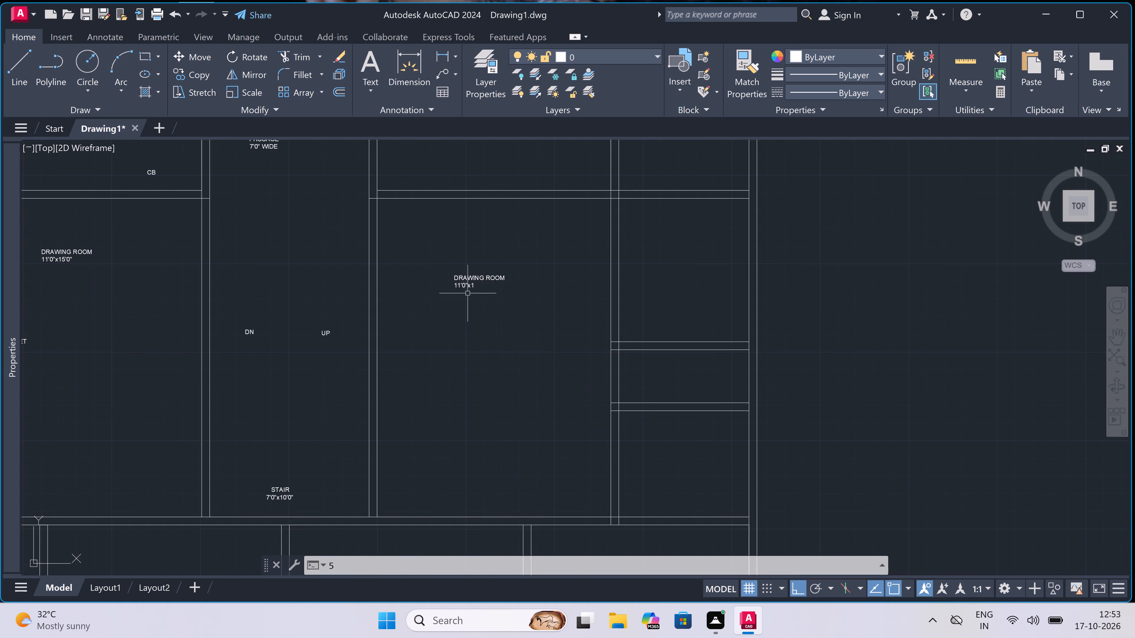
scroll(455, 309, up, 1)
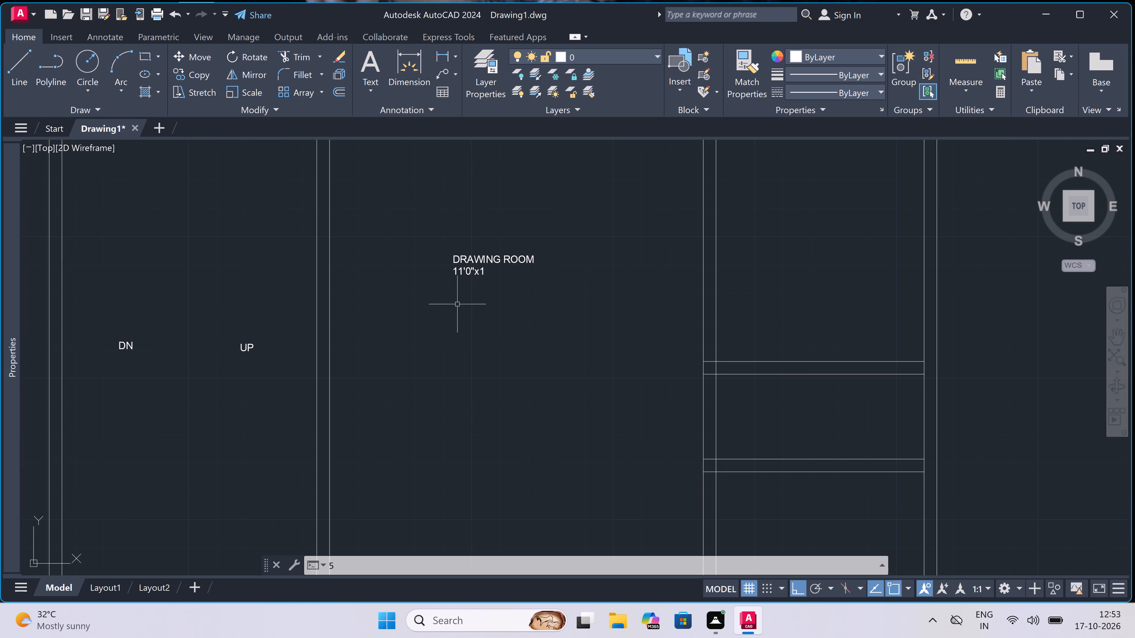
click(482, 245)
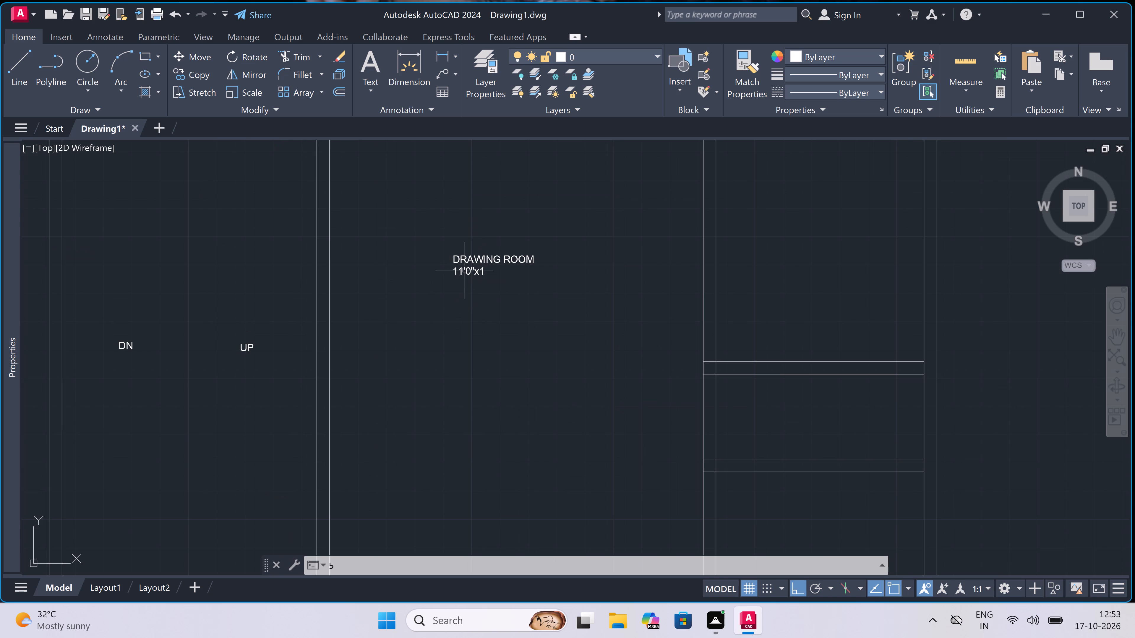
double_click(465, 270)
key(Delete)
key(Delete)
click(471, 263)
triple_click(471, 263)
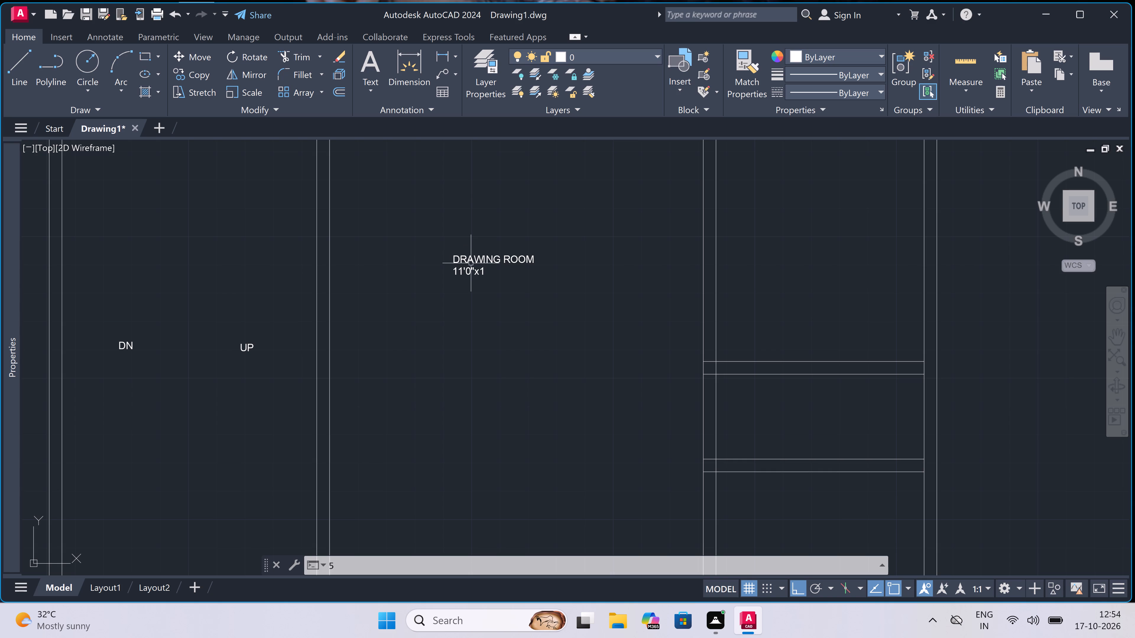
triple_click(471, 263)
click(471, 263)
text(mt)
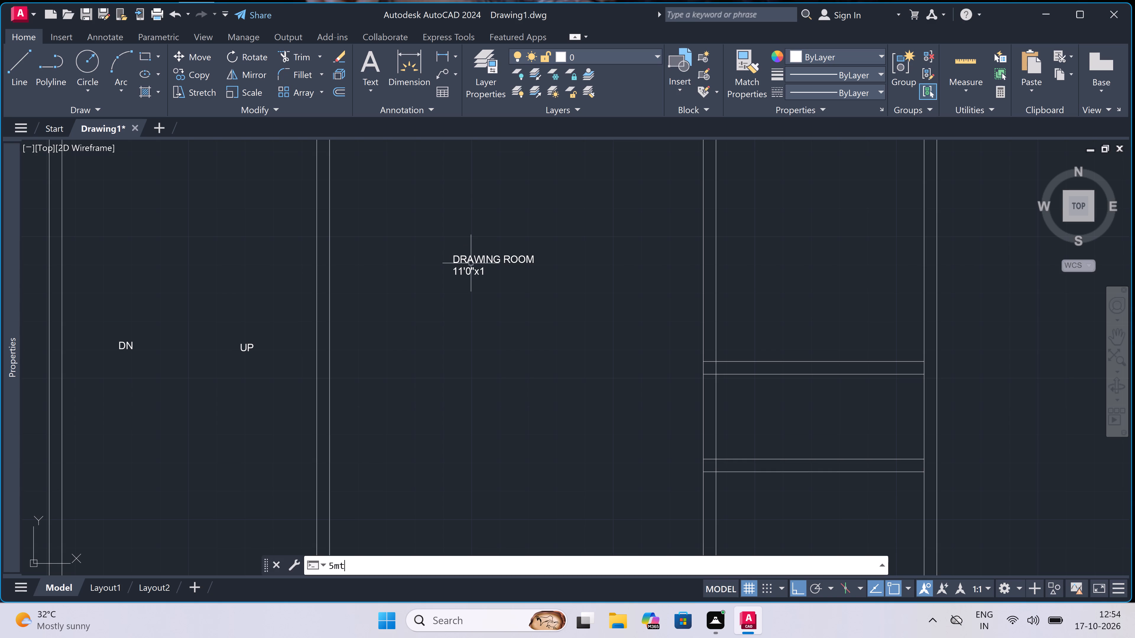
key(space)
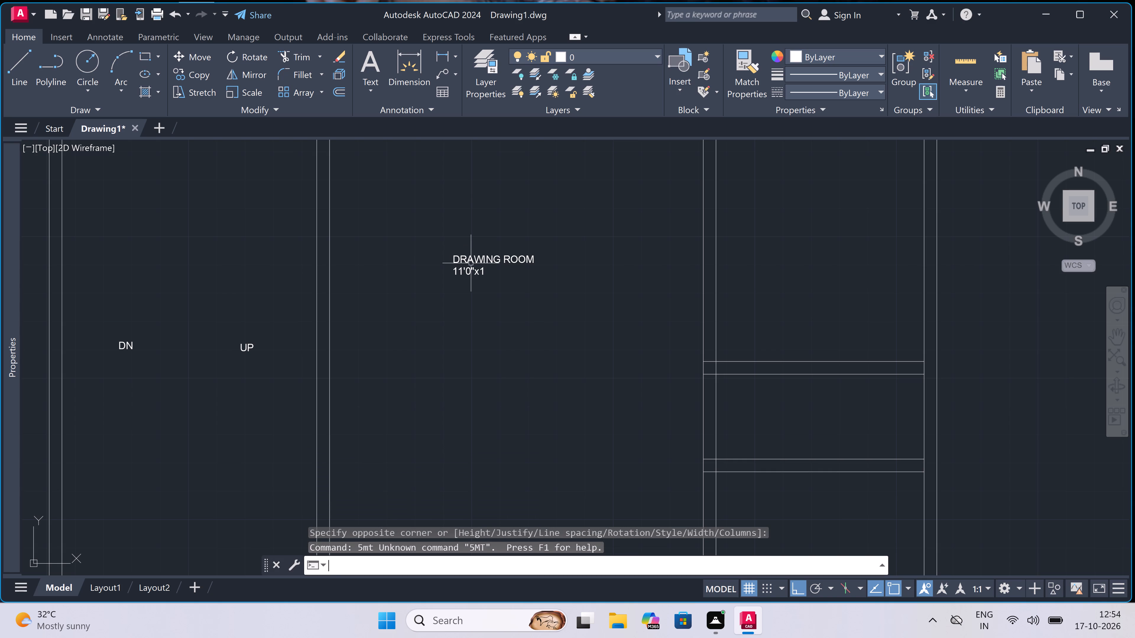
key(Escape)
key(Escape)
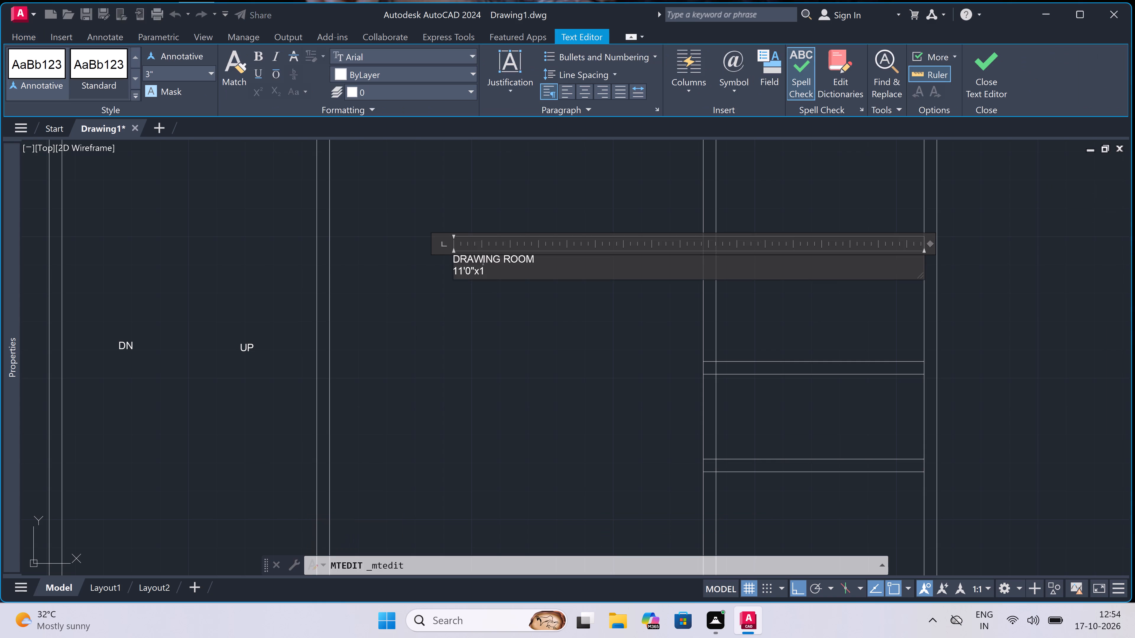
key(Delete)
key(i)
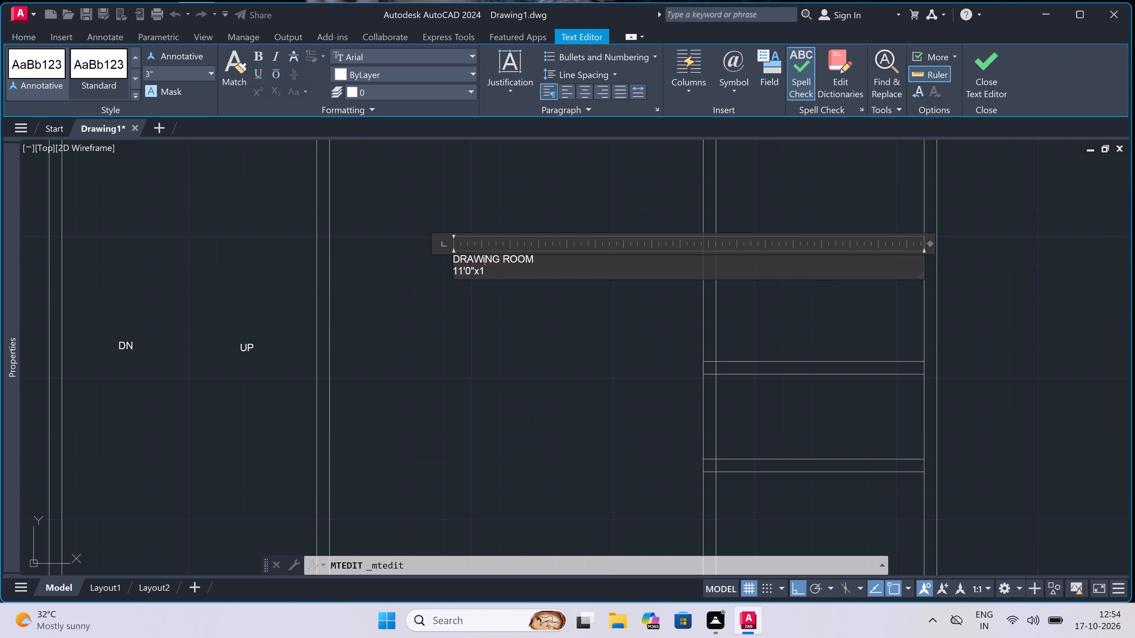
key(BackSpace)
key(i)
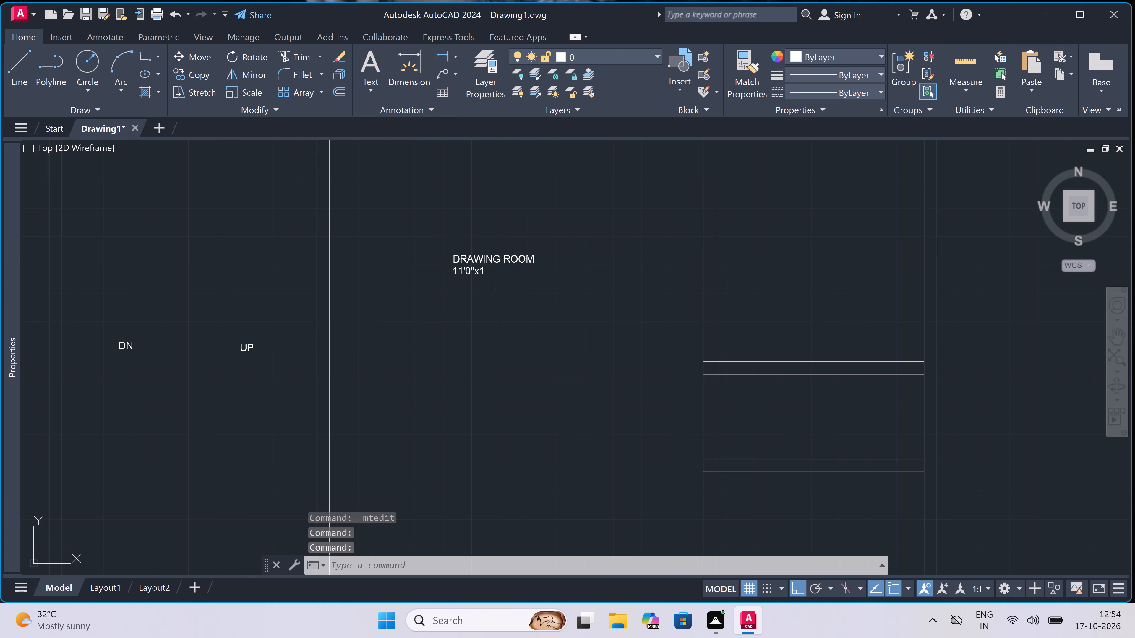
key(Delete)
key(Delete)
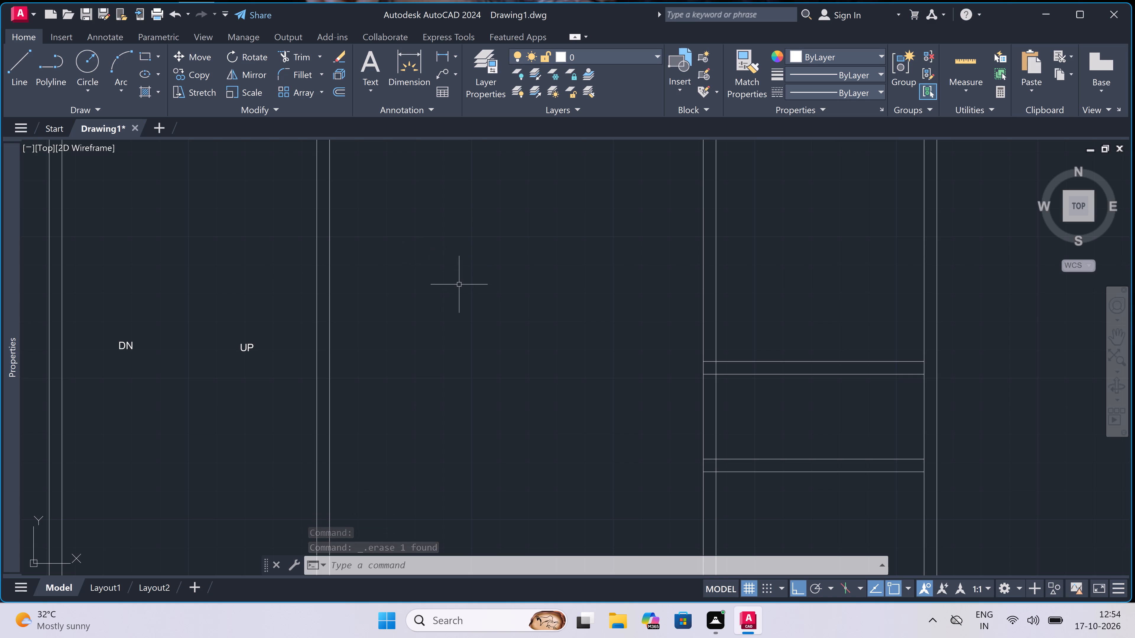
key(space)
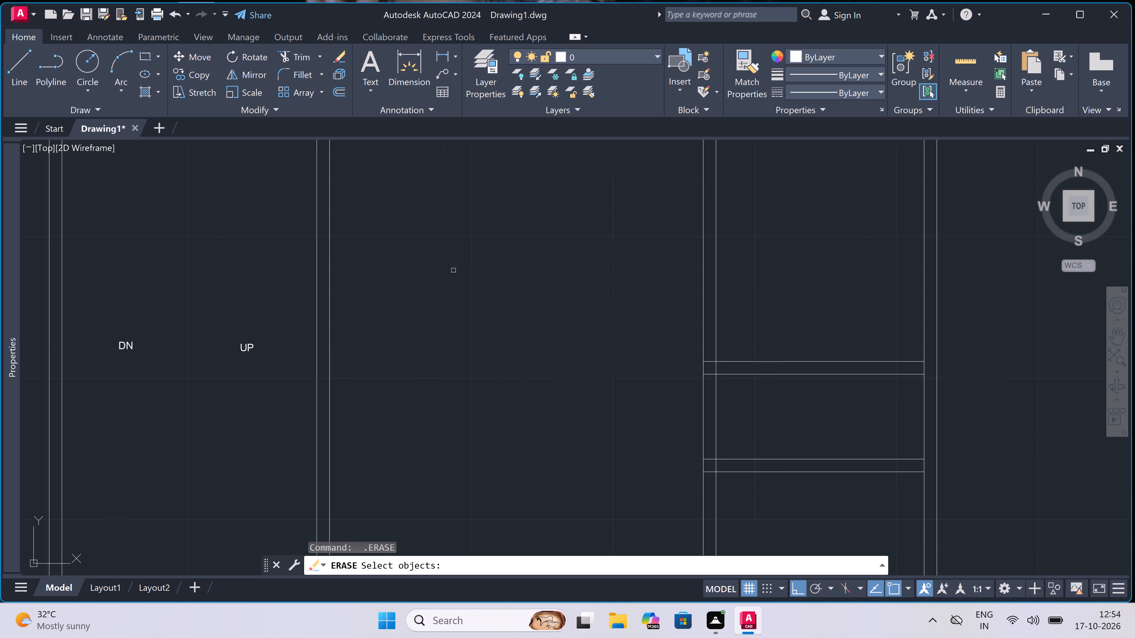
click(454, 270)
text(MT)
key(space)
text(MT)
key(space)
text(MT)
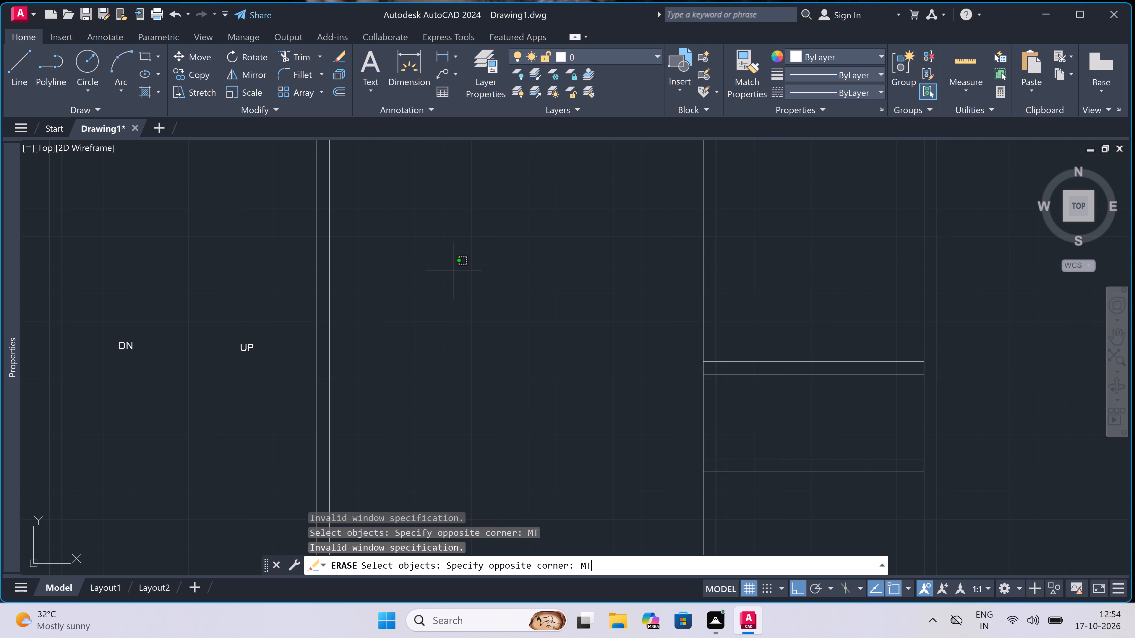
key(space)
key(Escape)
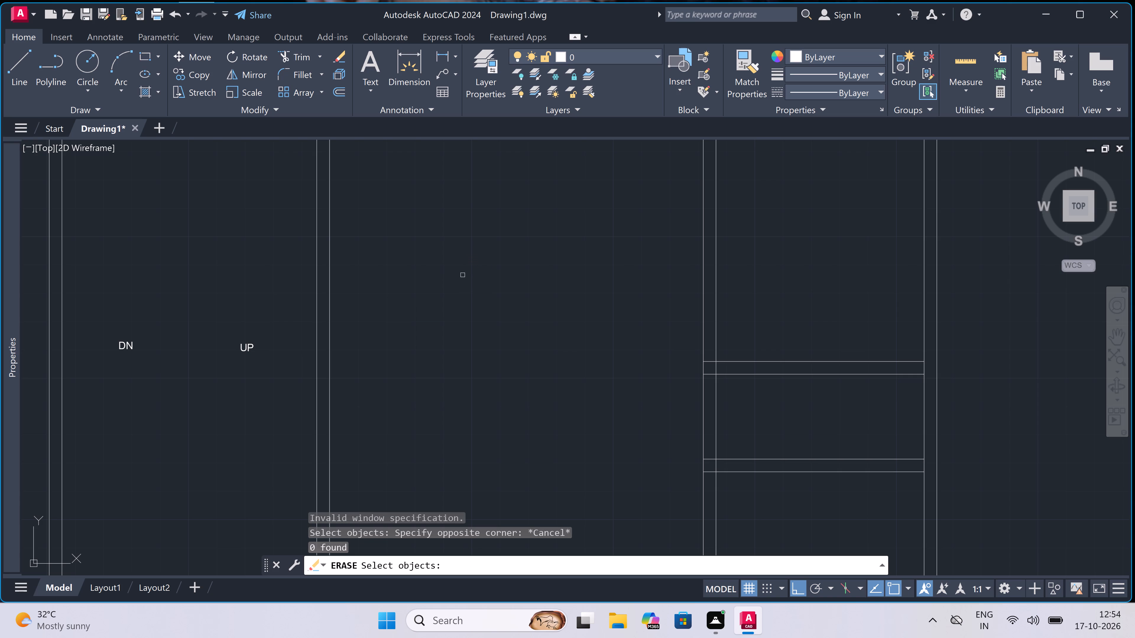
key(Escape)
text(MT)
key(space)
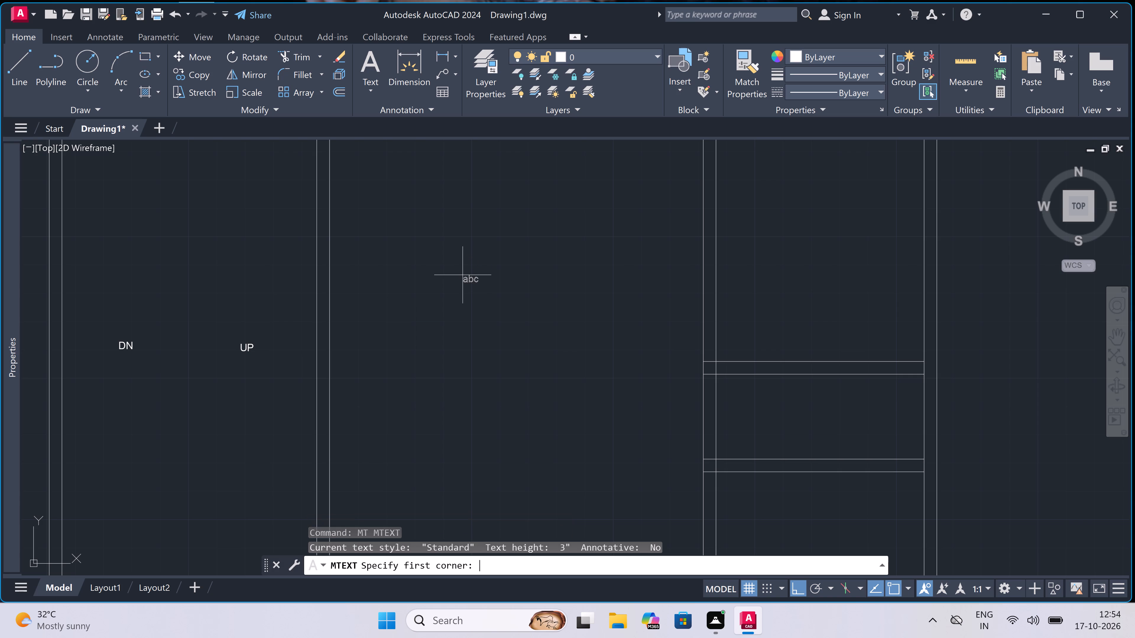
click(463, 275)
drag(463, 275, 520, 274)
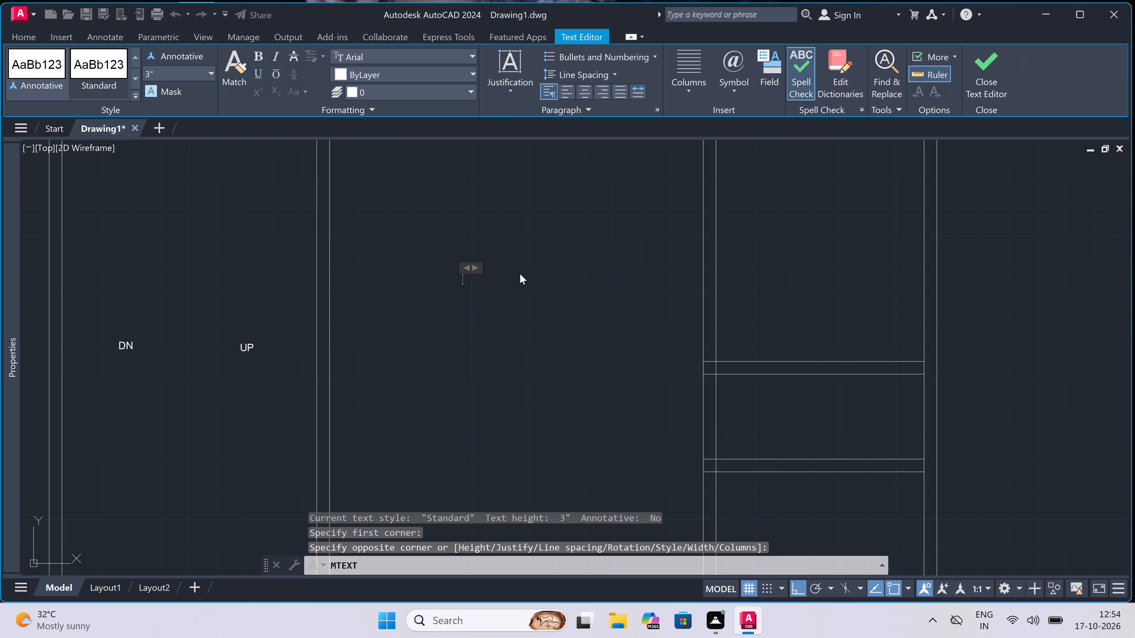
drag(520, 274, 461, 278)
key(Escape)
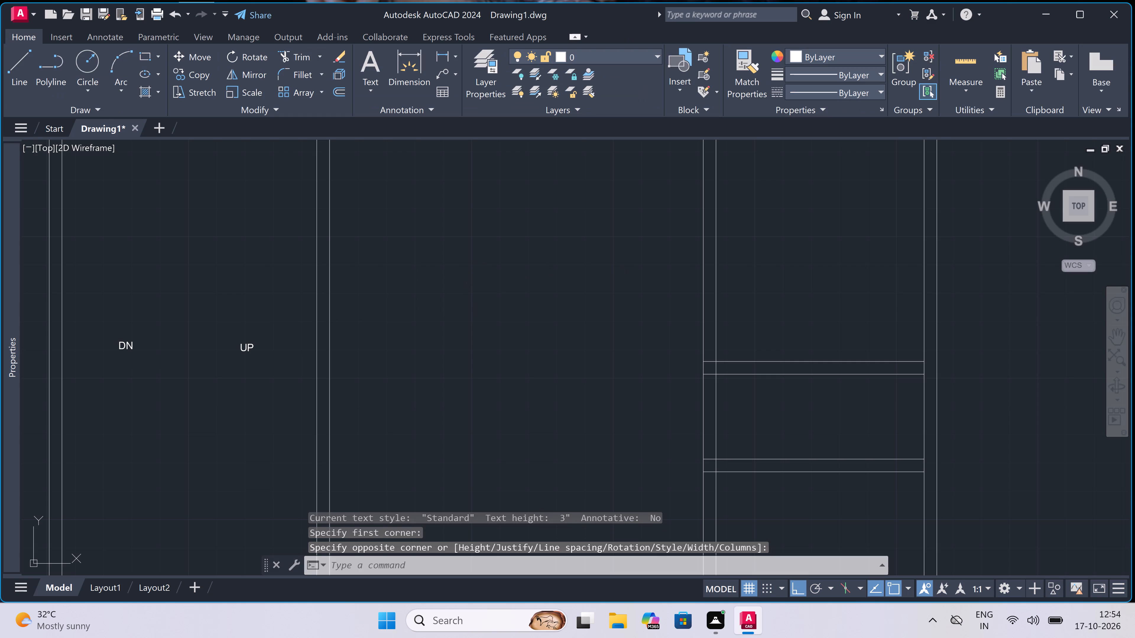
Place a two-line text label reading DRAWING ROOM and 11'0"x15'0" in the room across the stair and passage from the existing DRAWING ROOM.
text(MT)
key(space)
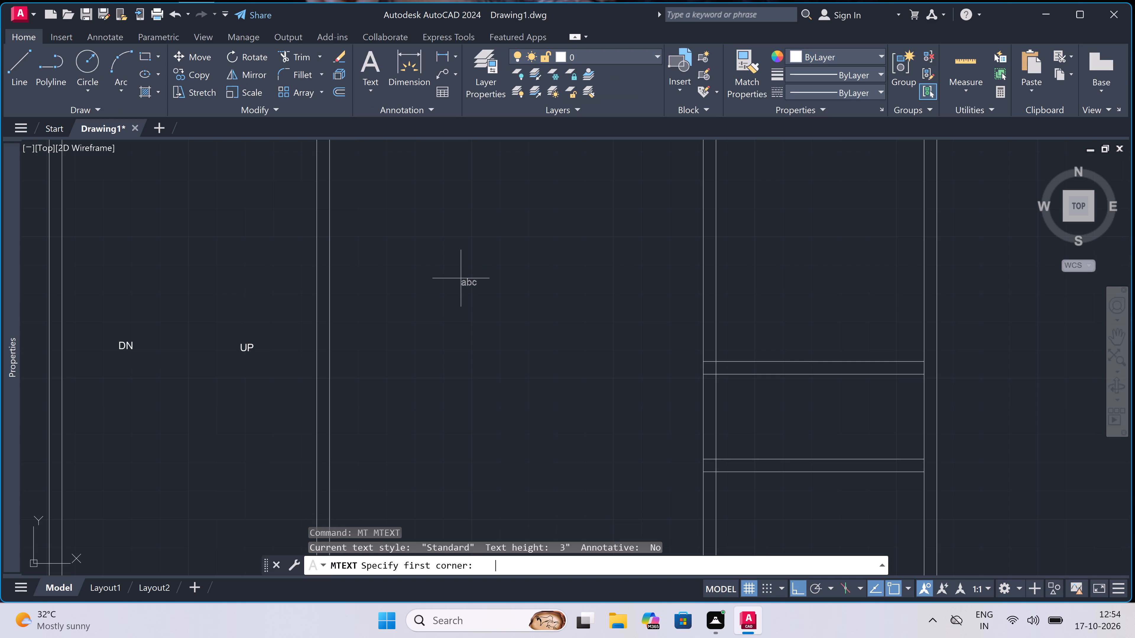
click(461, 278)
click(461, 278)
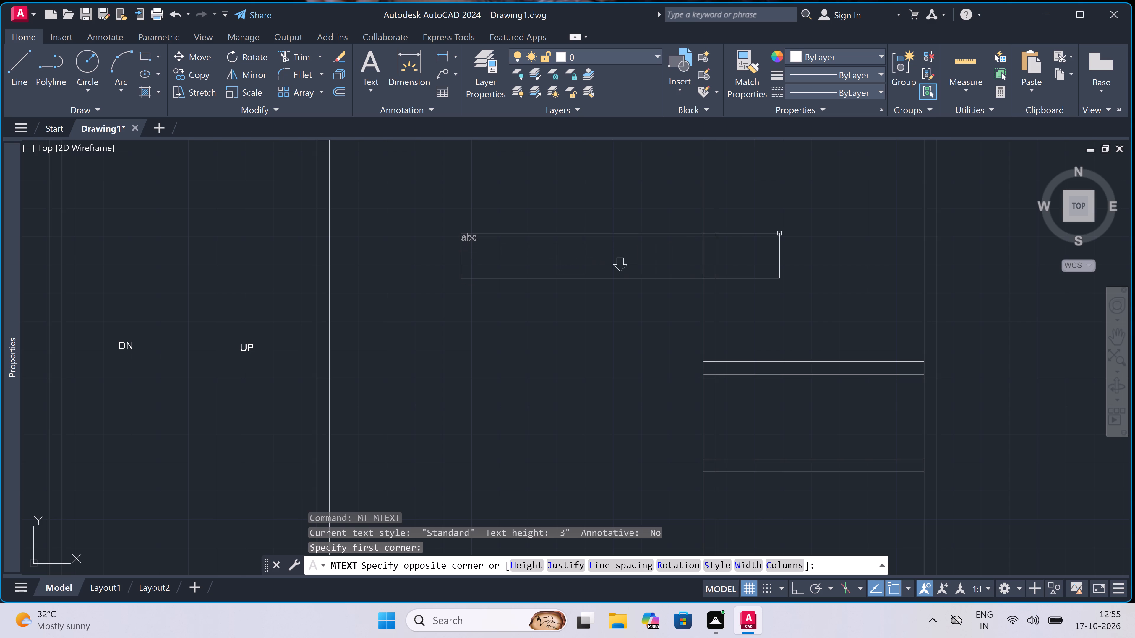
click(779, 233)
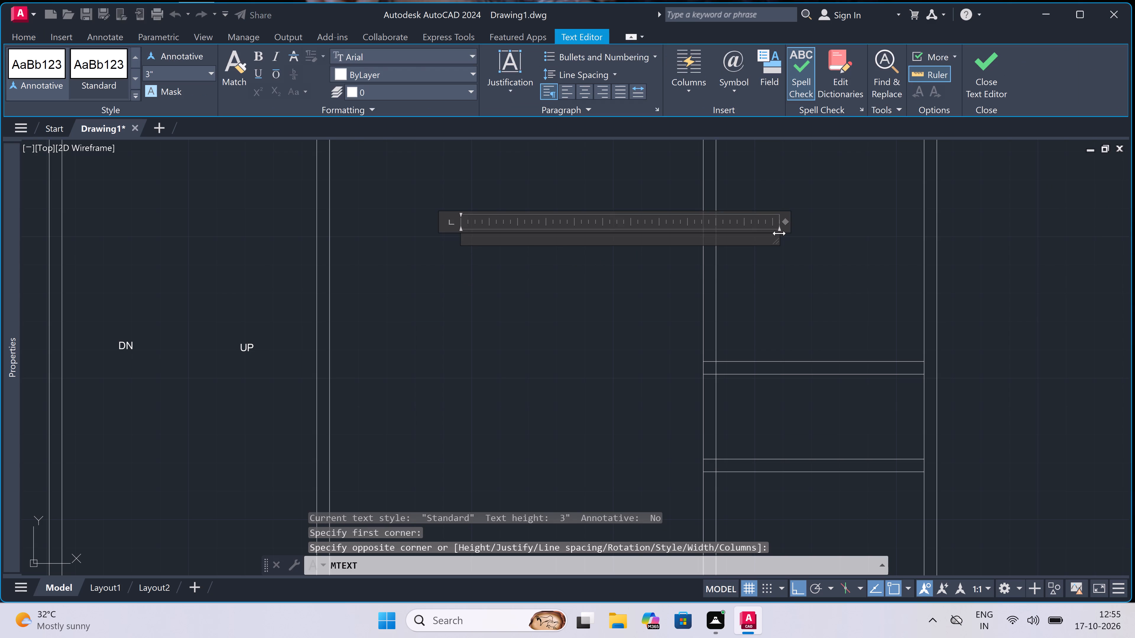
text(DRAWING)
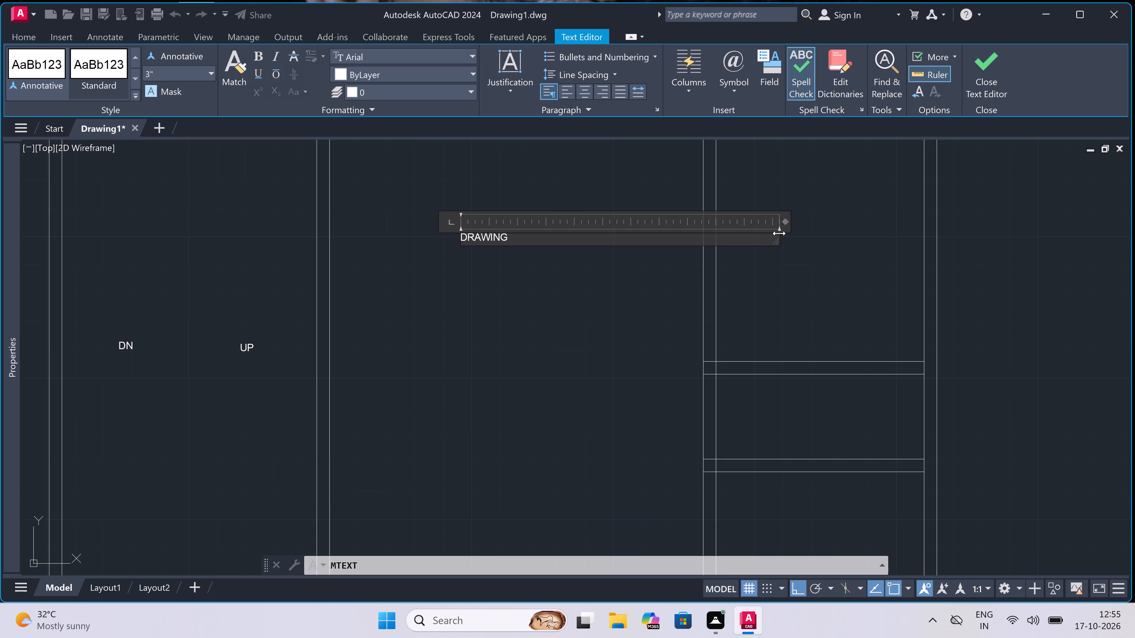
key(space)
text(ROOM)
key(Return)
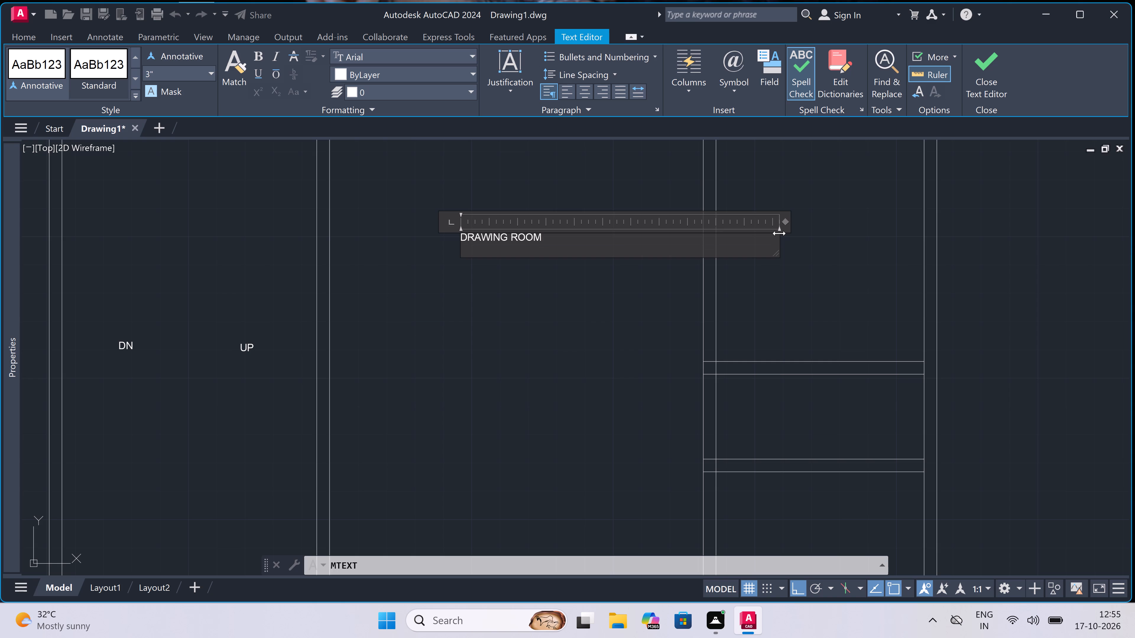
text(11)
key(apostrophe)
key(0)
text("x)
key(1)
key(5)
key(apostrophe)
text(0")
double_click(553, 348)
Add a two-line text label reading UNIT -6 and [2+1] SET below the new DRAWING ROOM label, near the room's outer-side wall.
scroll(551, 356, down, 1)
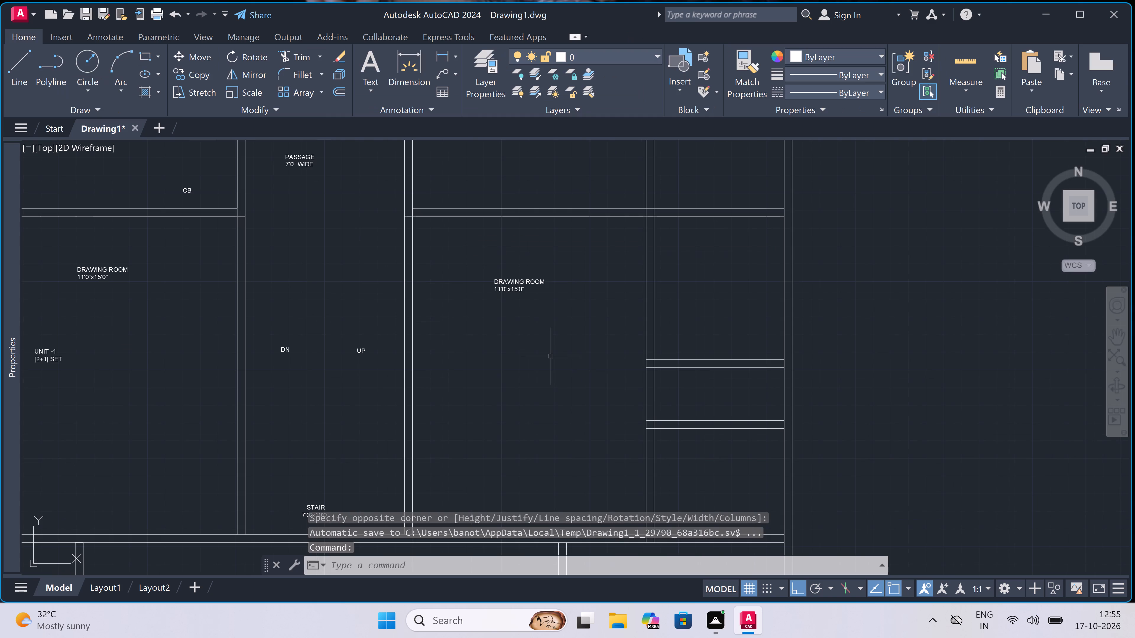
scroll(551, 356, down, 1)
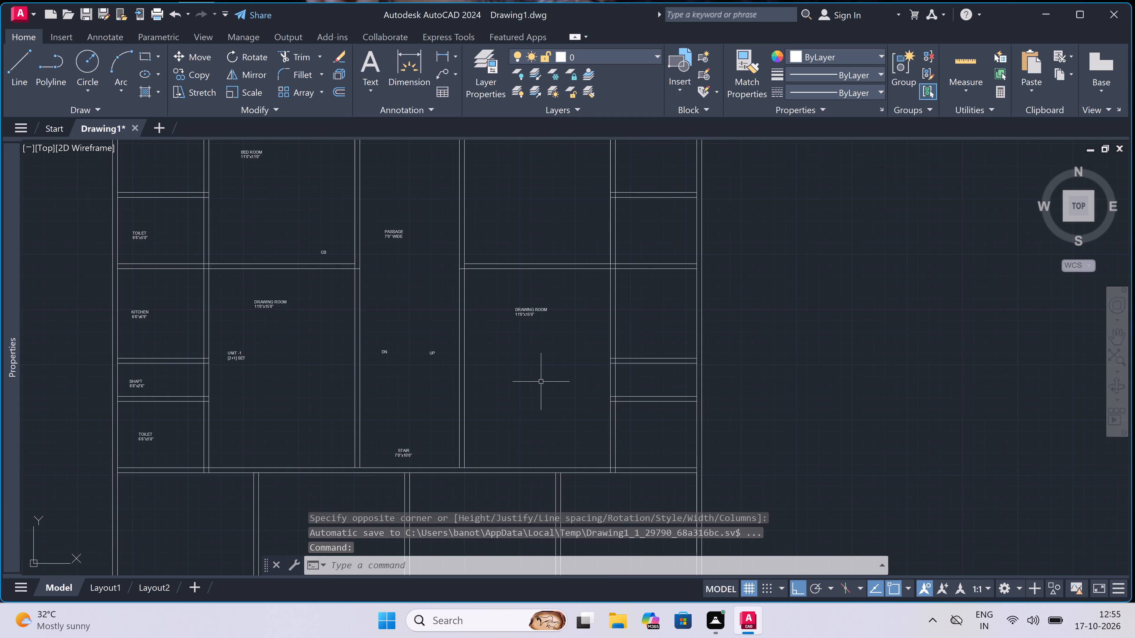
scroll(539, 390, up, 2)
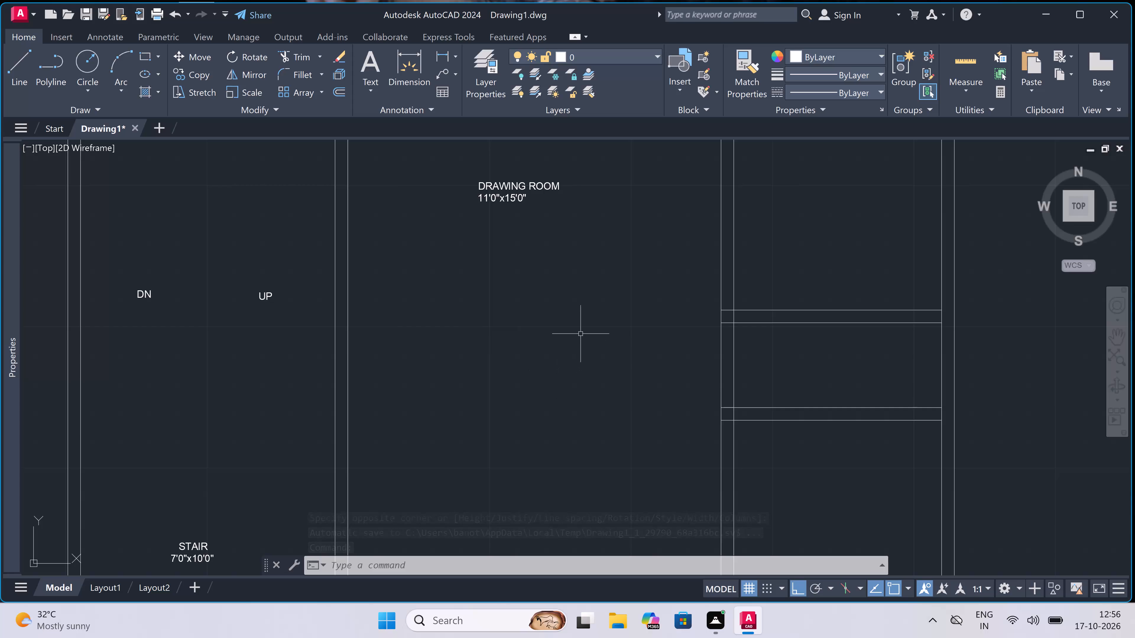
click(597, 311)
text(mt)
key(space)
click(597, 312)
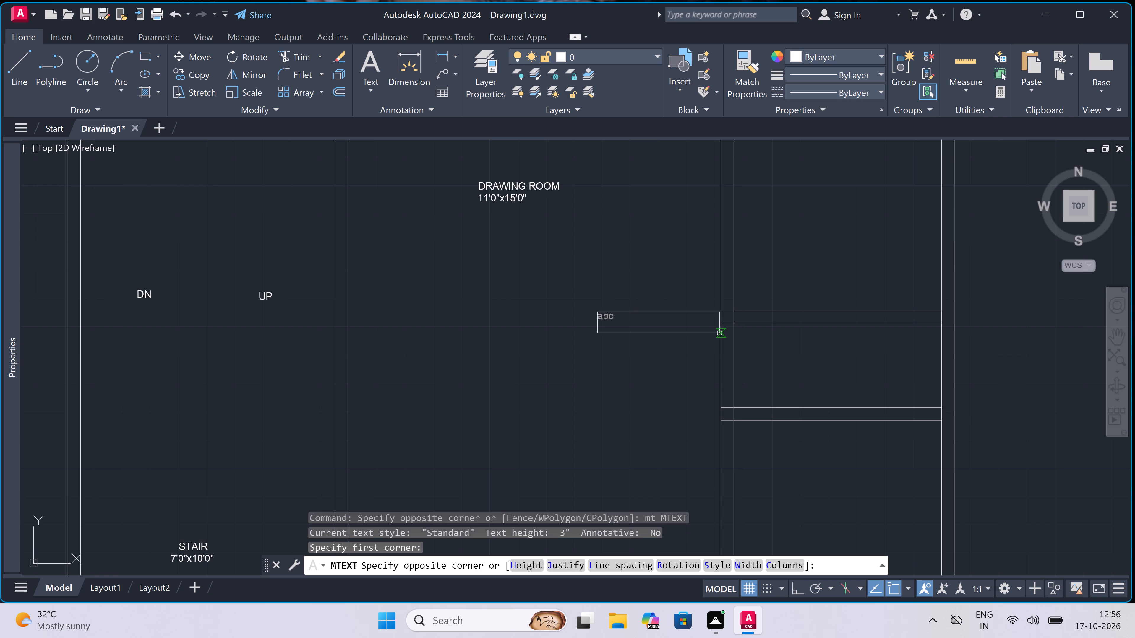
click(719, 333)
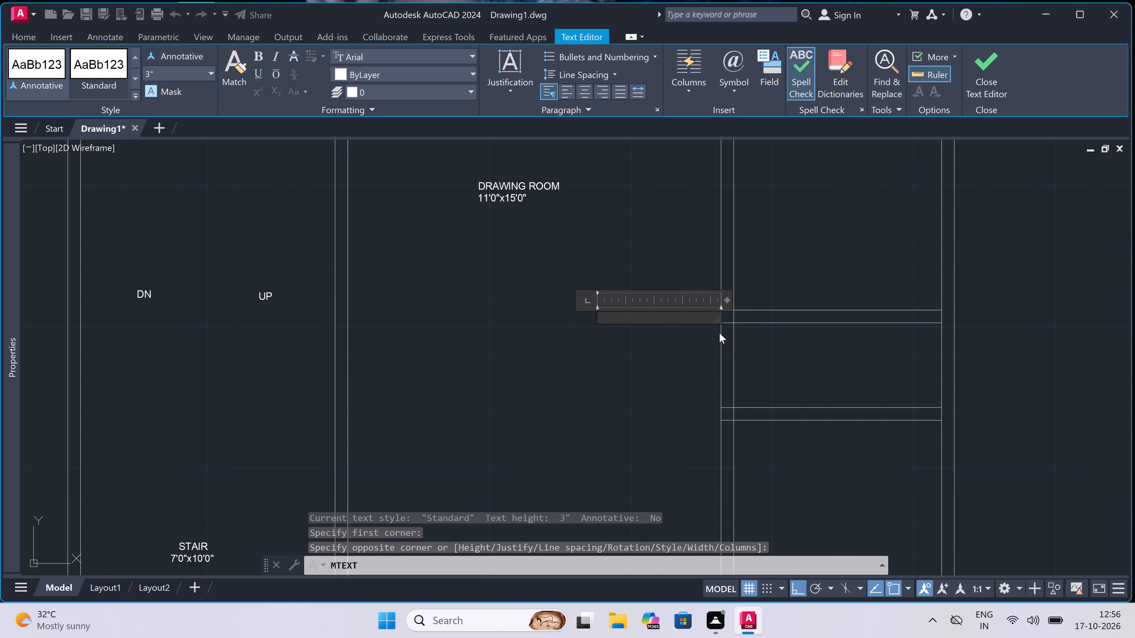
text(UNIT)
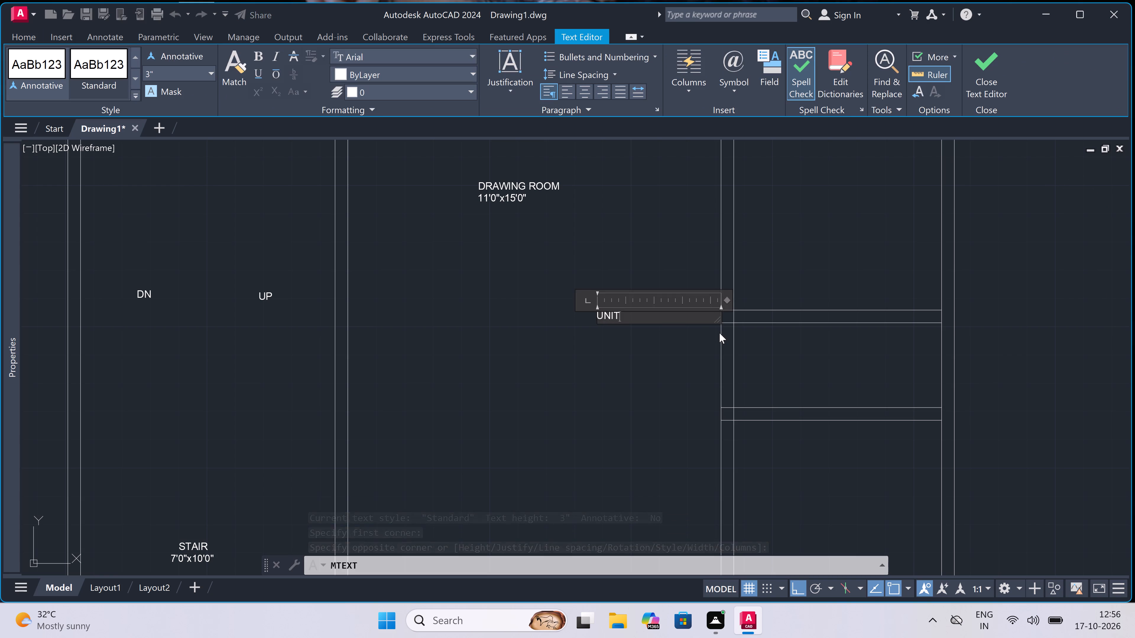
key(space)
text(-)
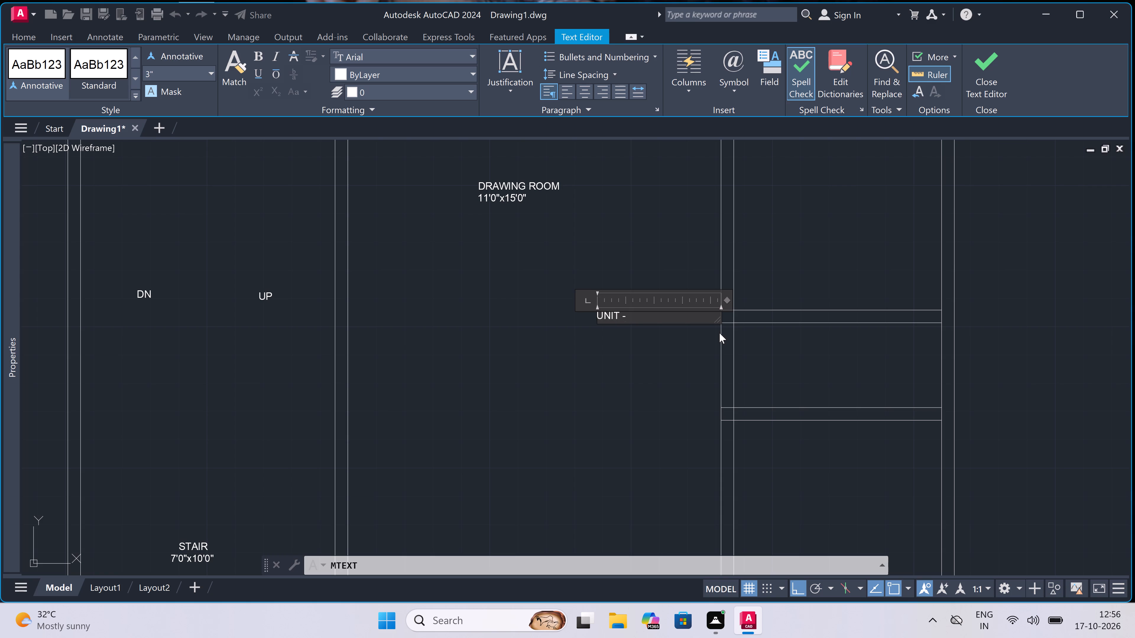
key(6)
key(Return)
key(bracketleft)
key(2)
key(shift+plus)
key(1)
key(bracketright)
key(space)
text(SET)
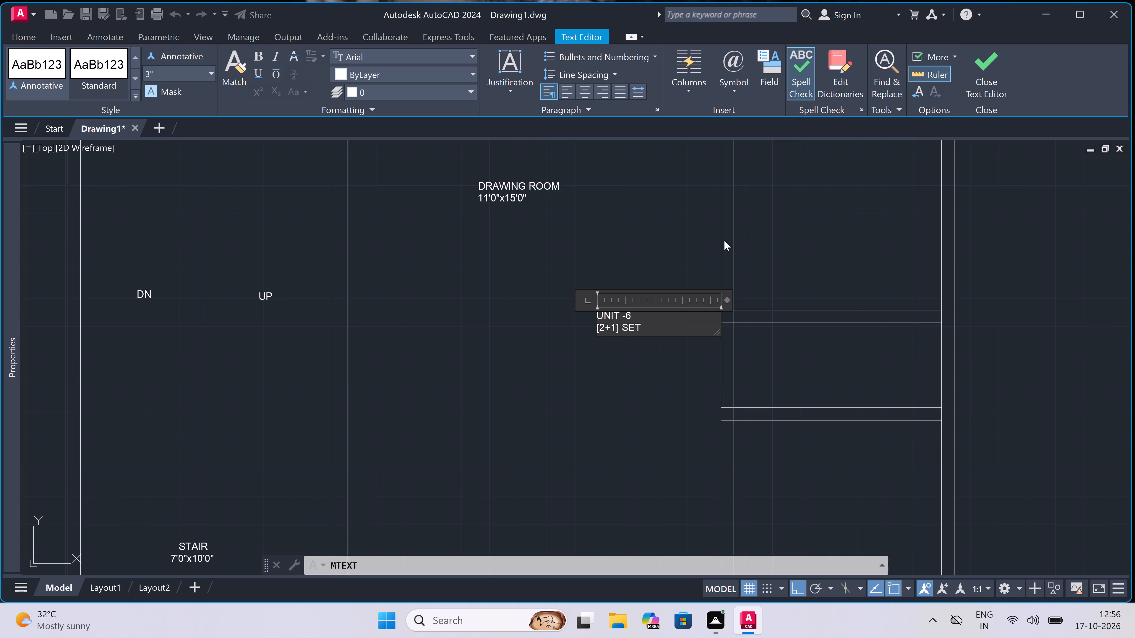
click(765, 194)
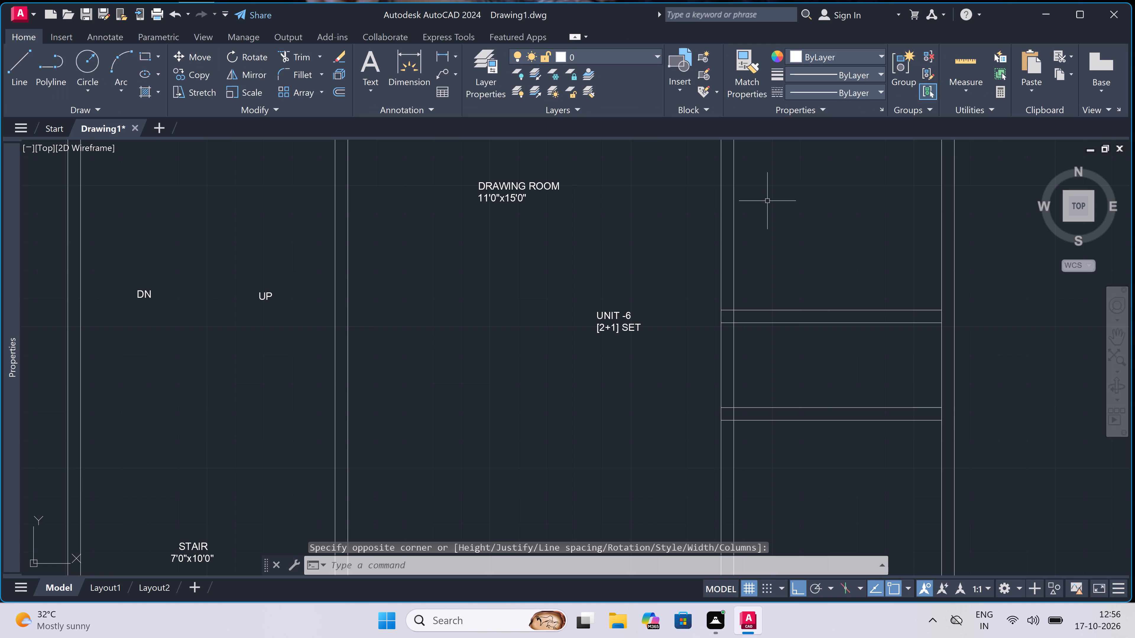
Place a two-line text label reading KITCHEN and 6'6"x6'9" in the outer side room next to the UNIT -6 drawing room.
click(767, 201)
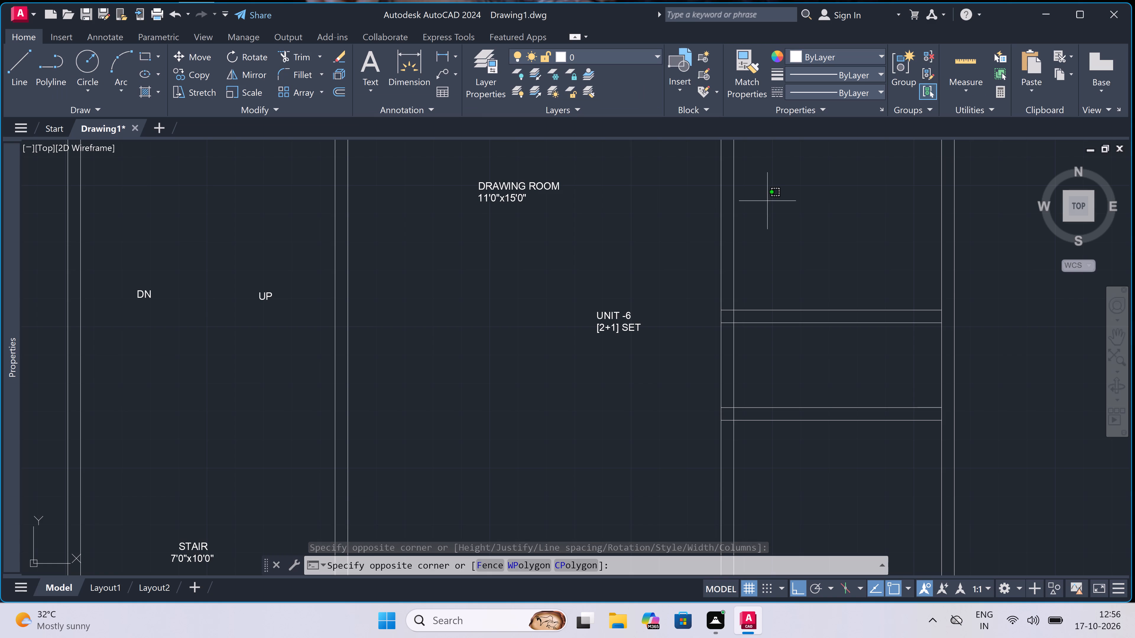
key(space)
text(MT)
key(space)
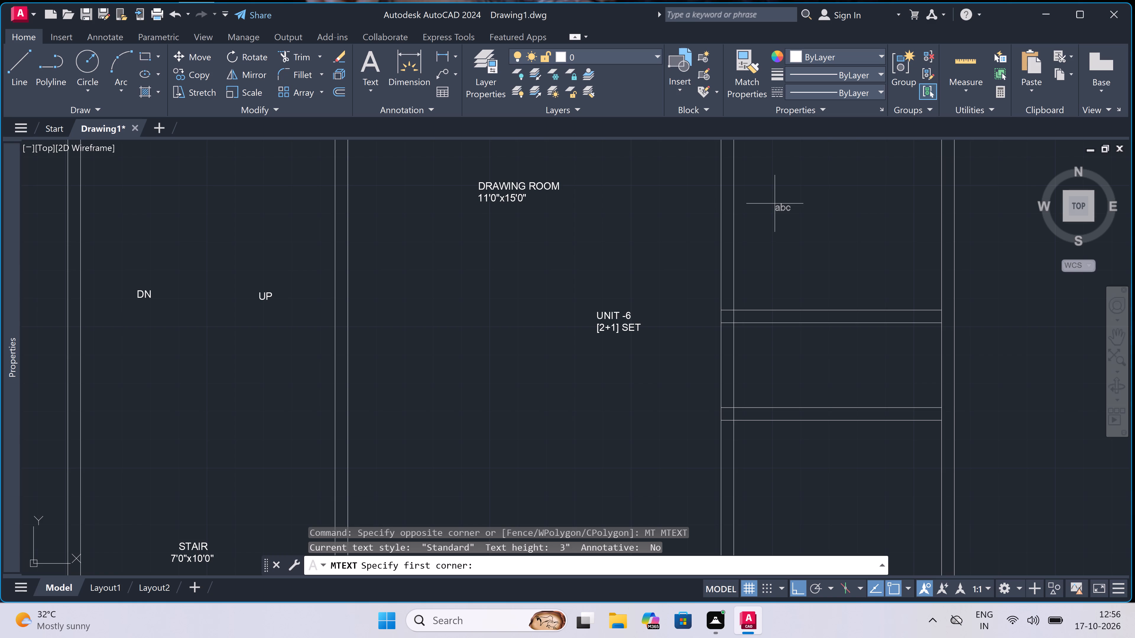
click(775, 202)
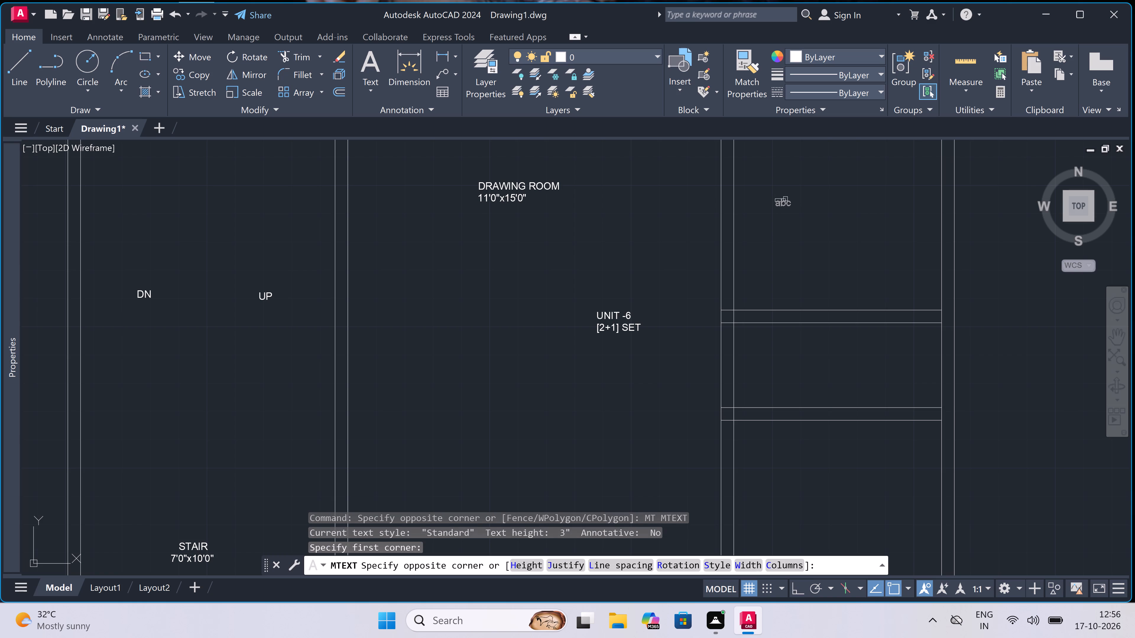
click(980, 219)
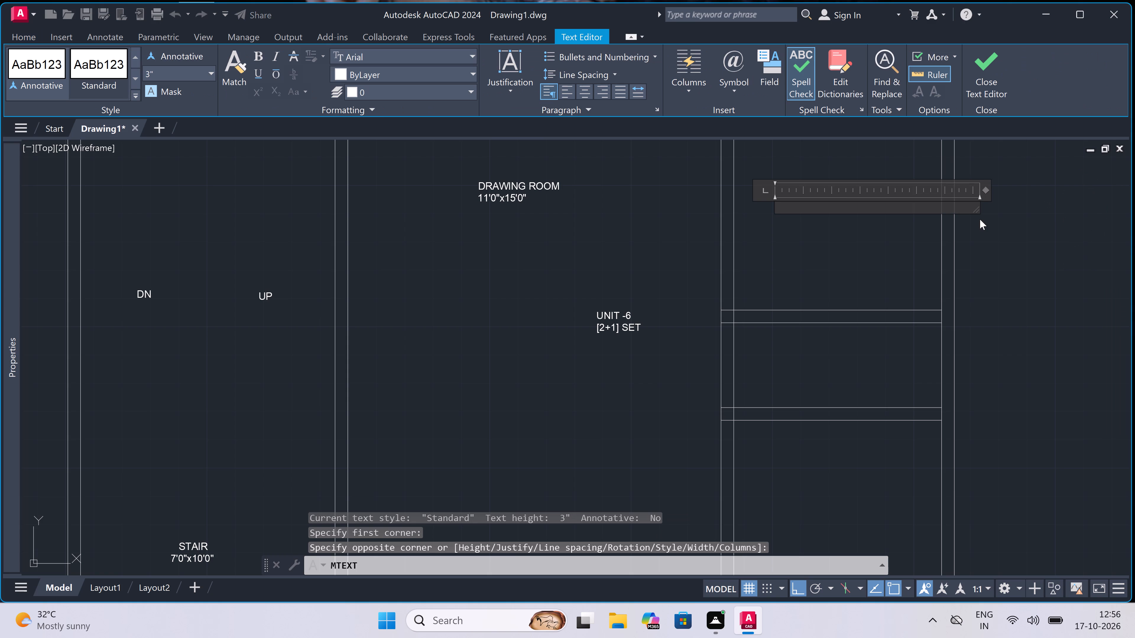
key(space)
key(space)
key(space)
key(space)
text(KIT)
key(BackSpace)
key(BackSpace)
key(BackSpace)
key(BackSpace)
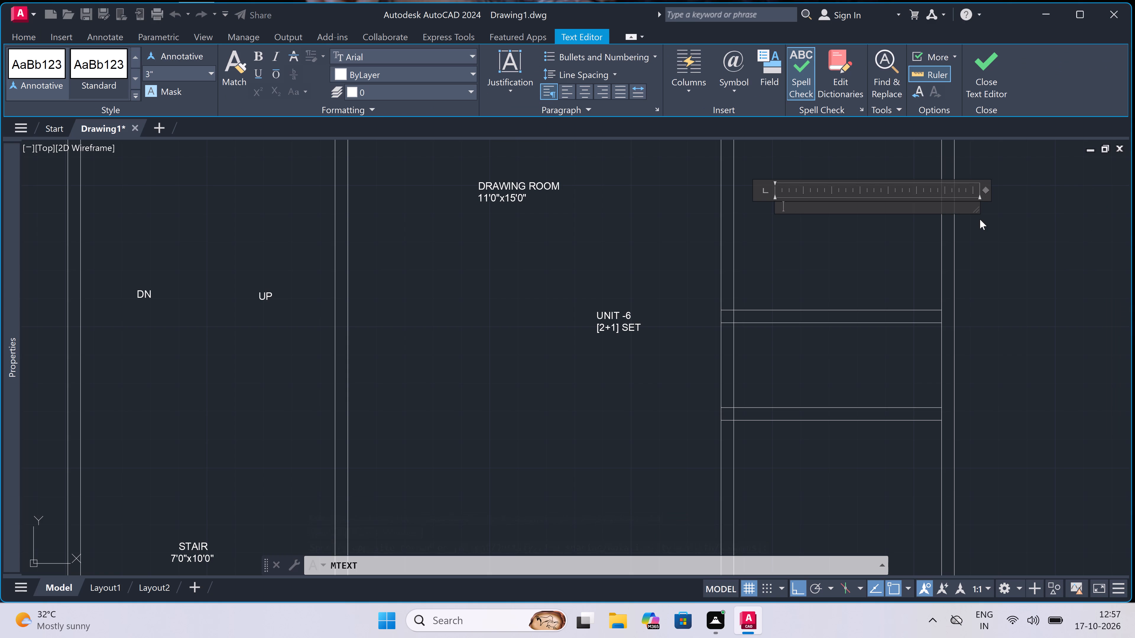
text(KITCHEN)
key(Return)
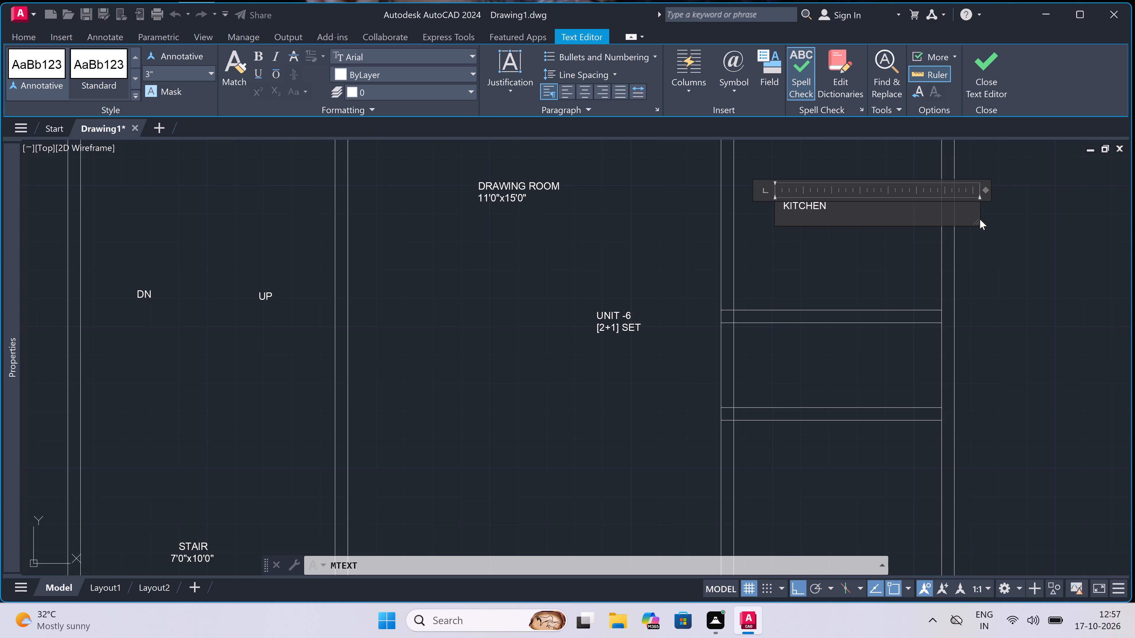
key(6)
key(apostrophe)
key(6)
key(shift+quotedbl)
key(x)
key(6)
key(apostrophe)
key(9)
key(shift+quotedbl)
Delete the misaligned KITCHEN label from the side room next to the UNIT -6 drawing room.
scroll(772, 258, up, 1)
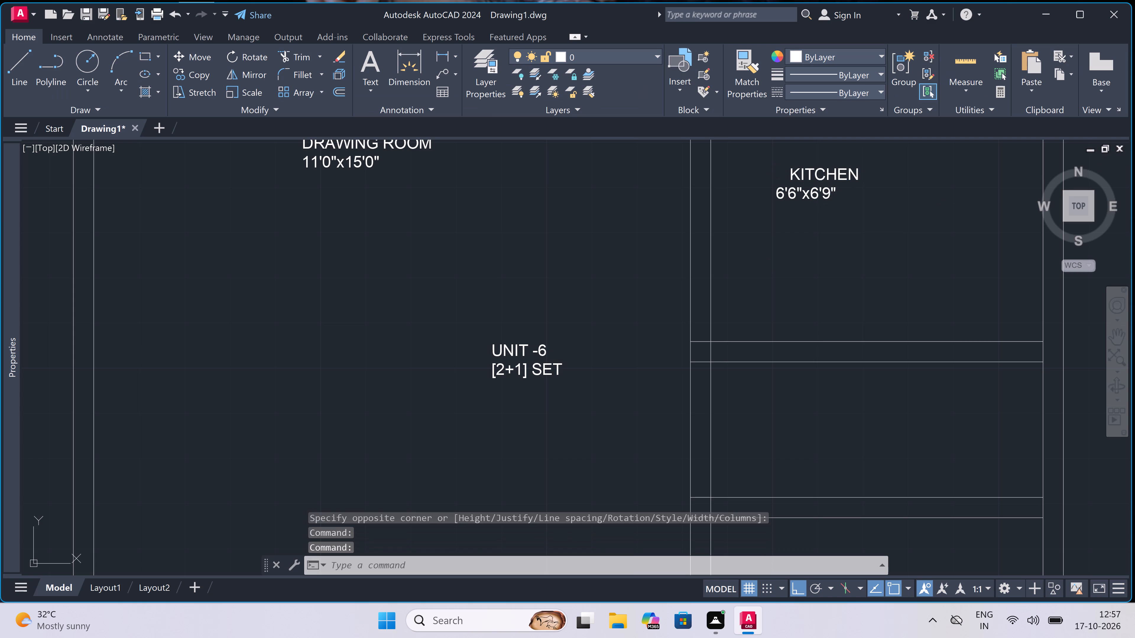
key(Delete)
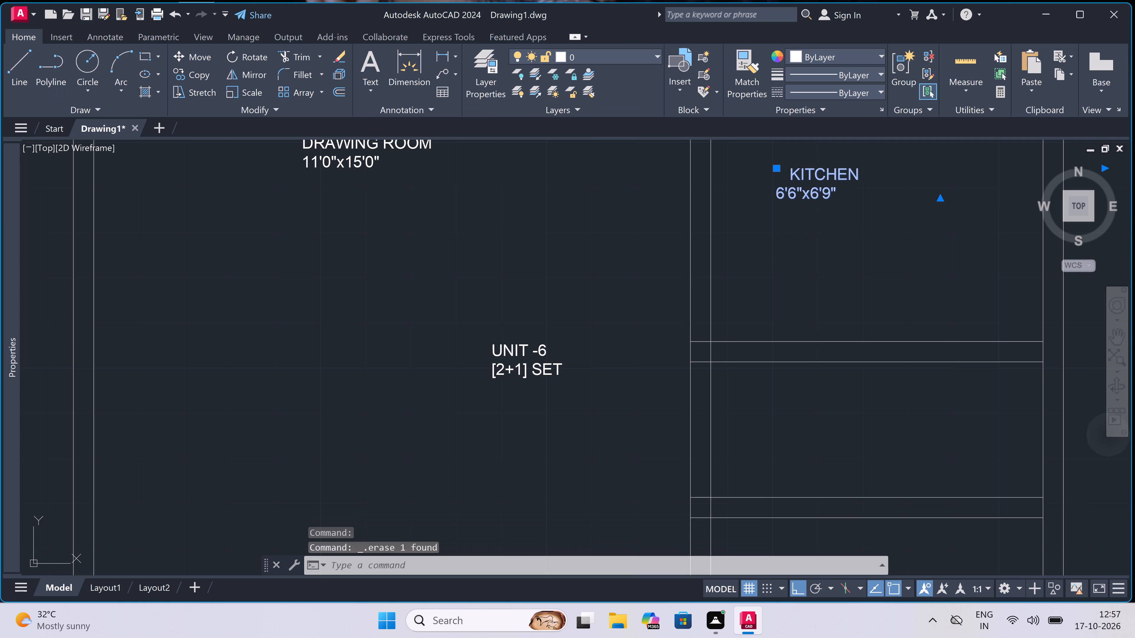
Place an aligned two-line text label reading KITCHEN and 6'6"x6'9" in the outer side room next to the UNIT -6 drawing room.
scroll(1095, 463, down, 1)
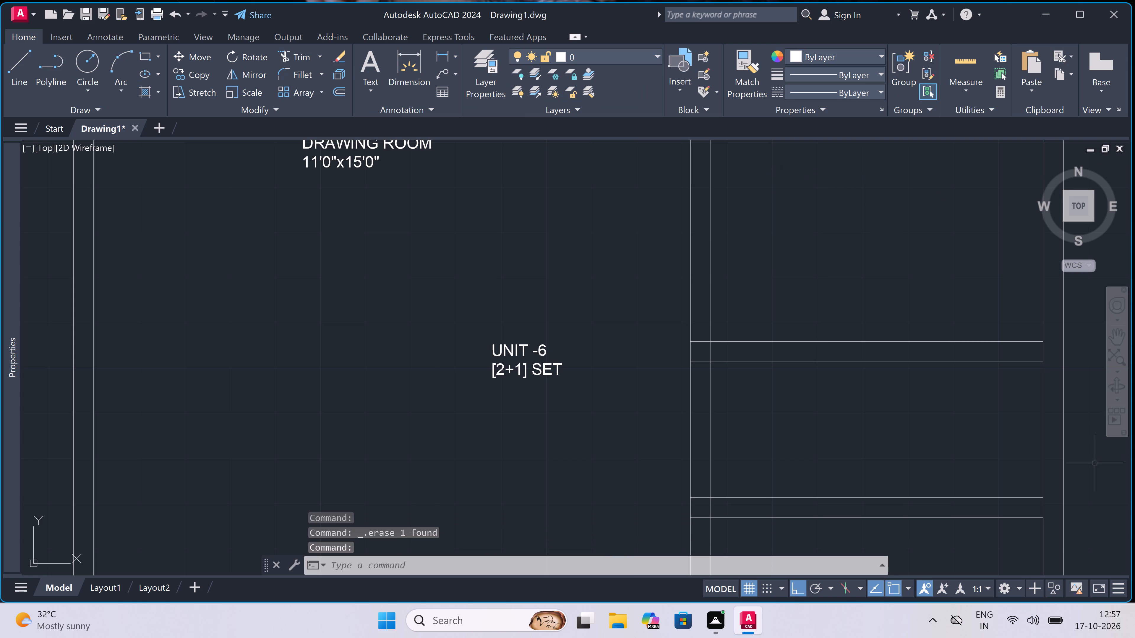
scroll(954, 269, down, 2)
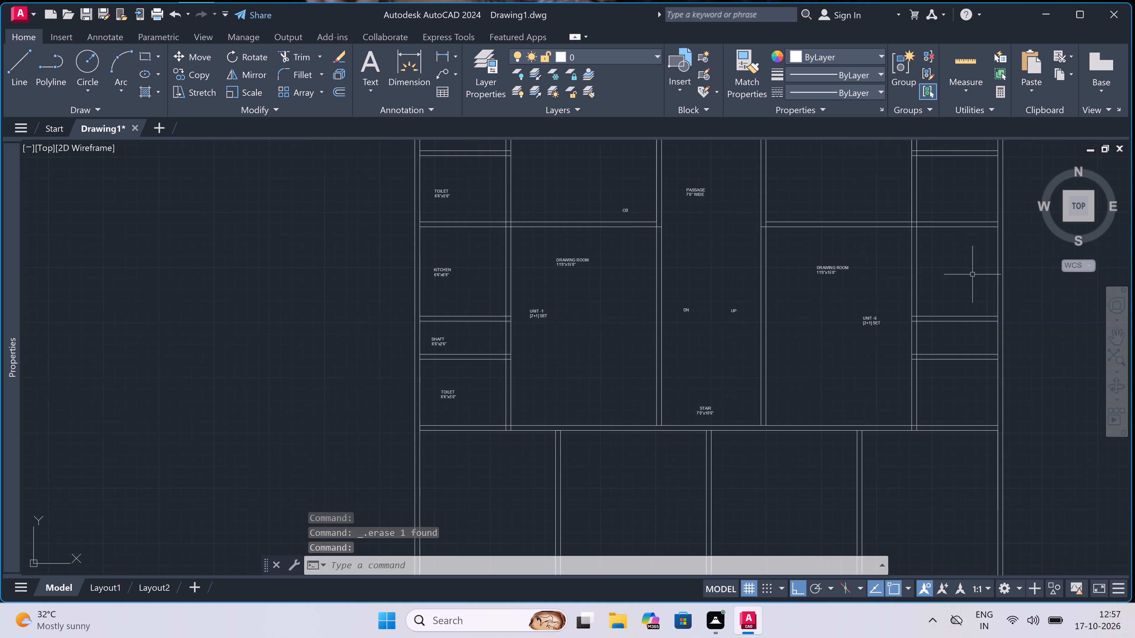
scroll(990, 290, up, 2)
scroll(971, 288, down, 2)
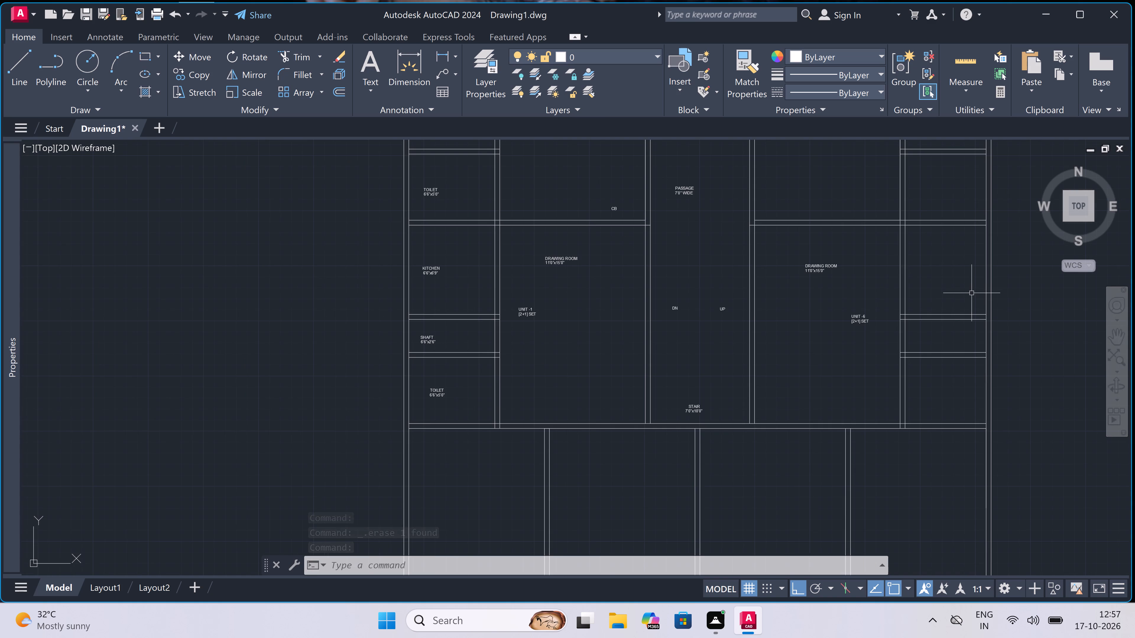
scroll(953, 294, up, 1)
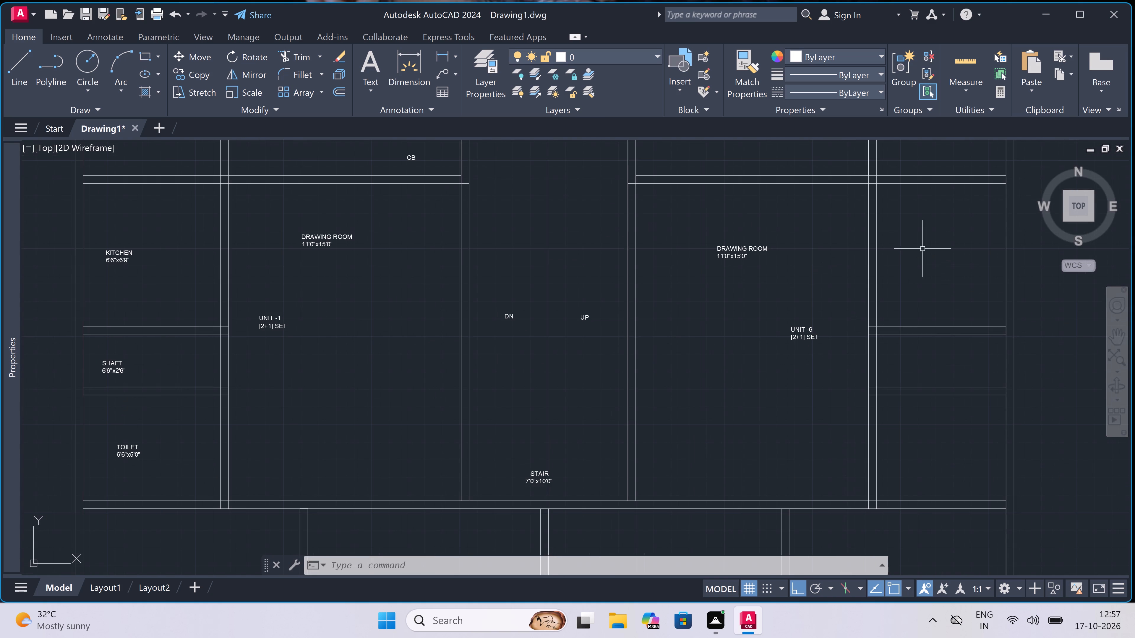
click(907, 245)
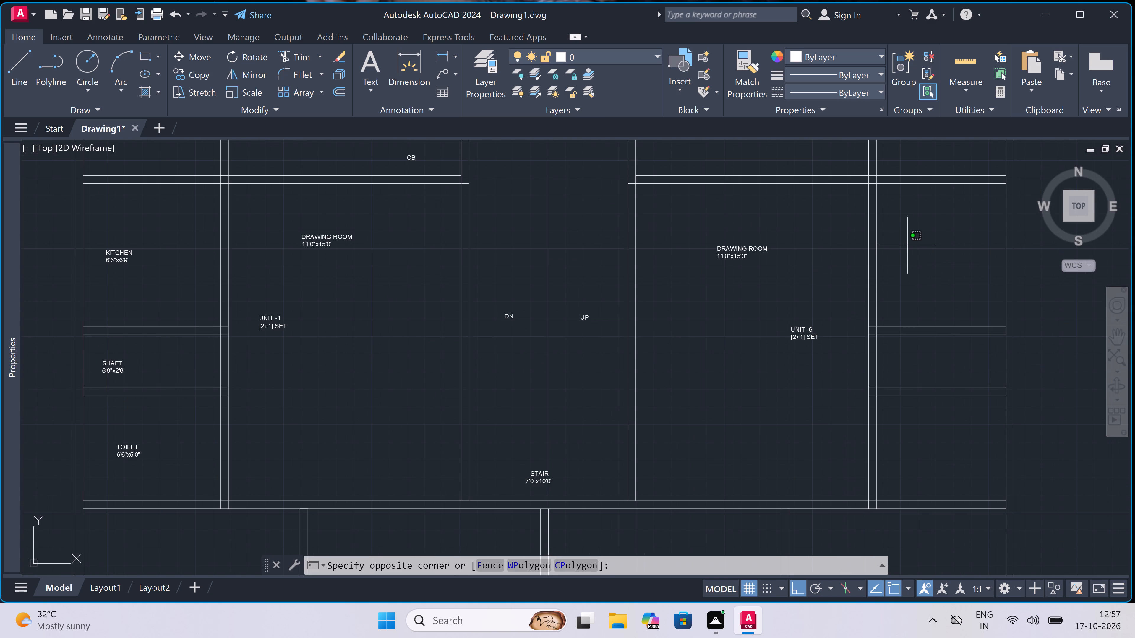
text(mt)
key(space)
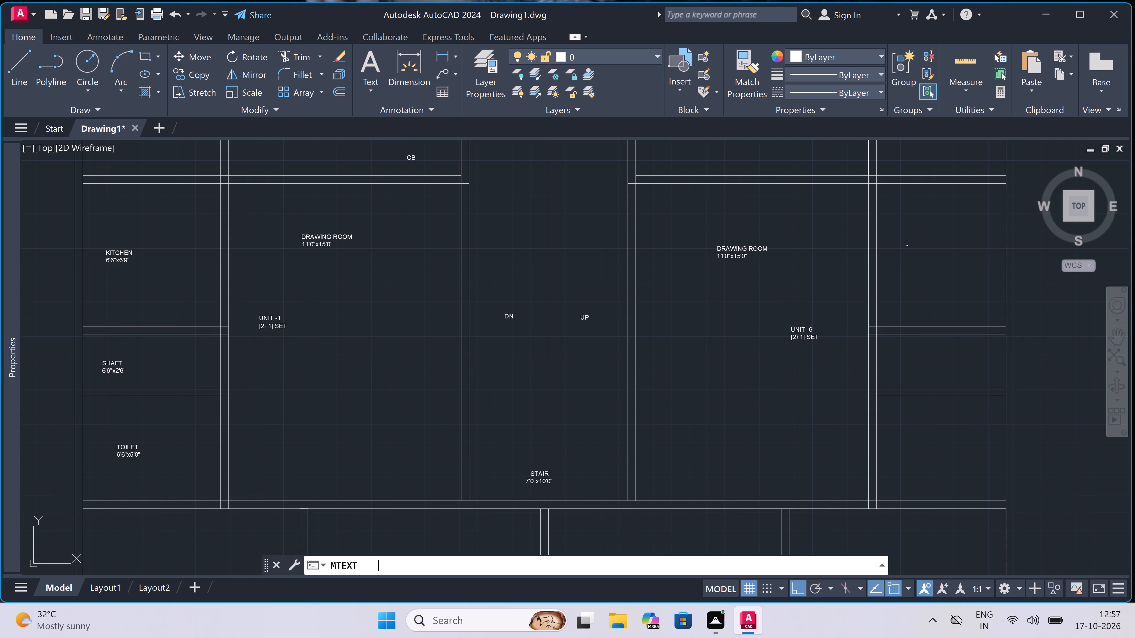
click(907, 246)
click(907, 246)
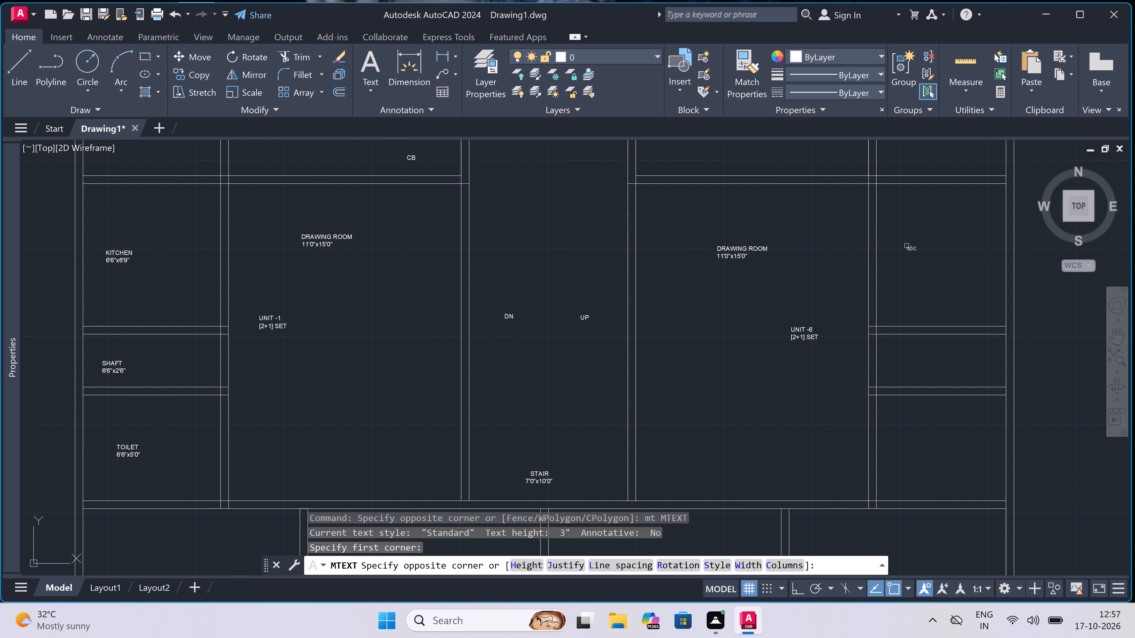
click(1043, 265)
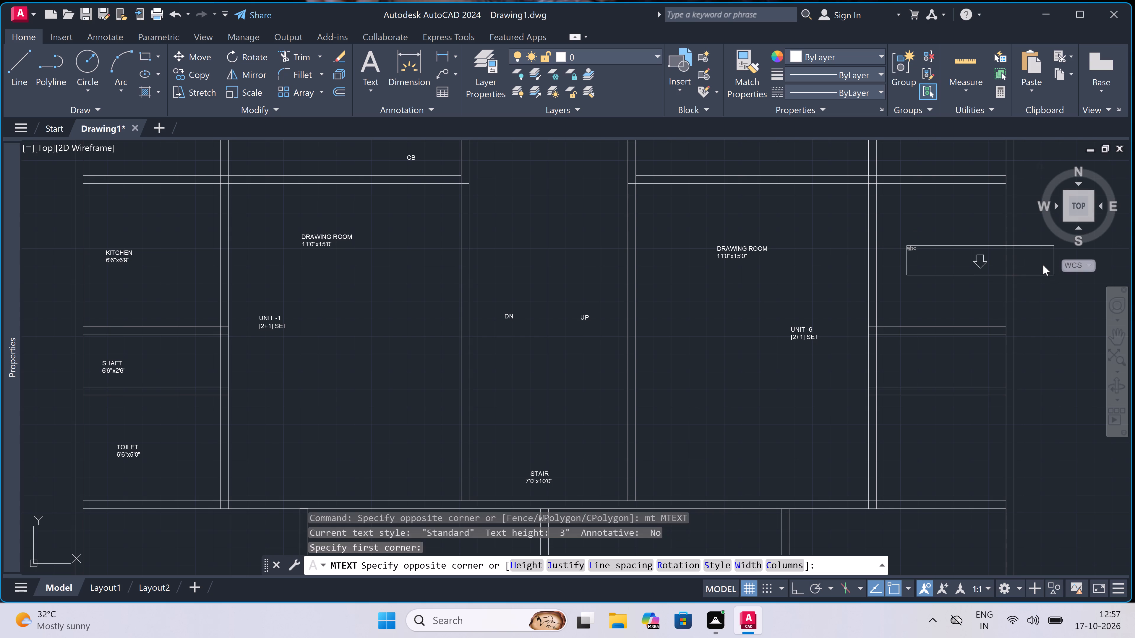
click(1041, 264)
click(1041, 264)
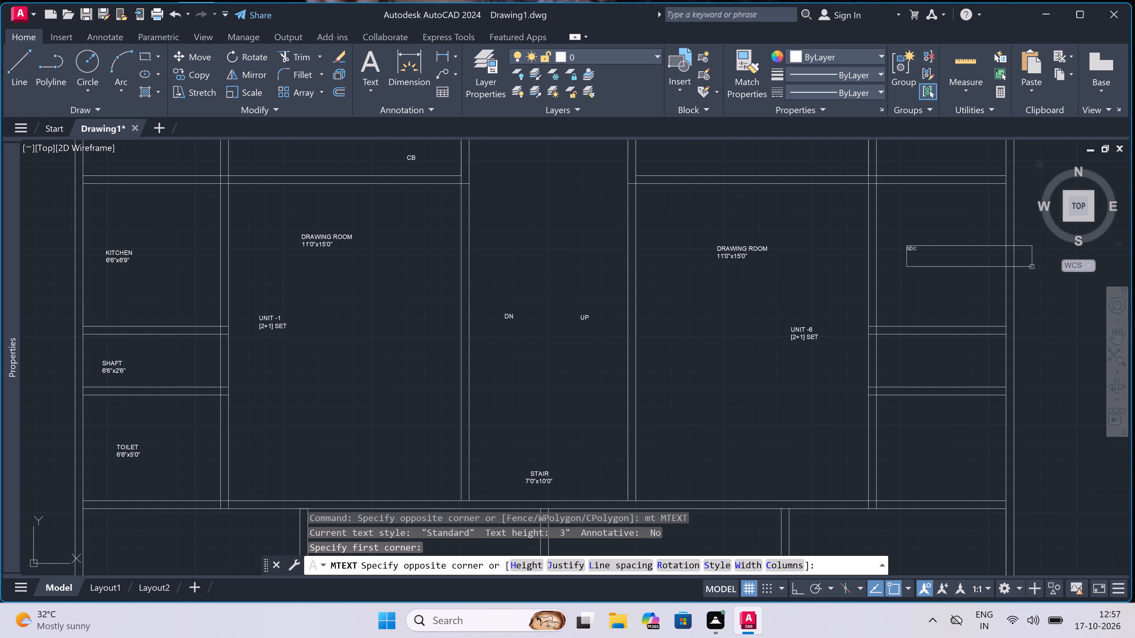
click(1027, 267)
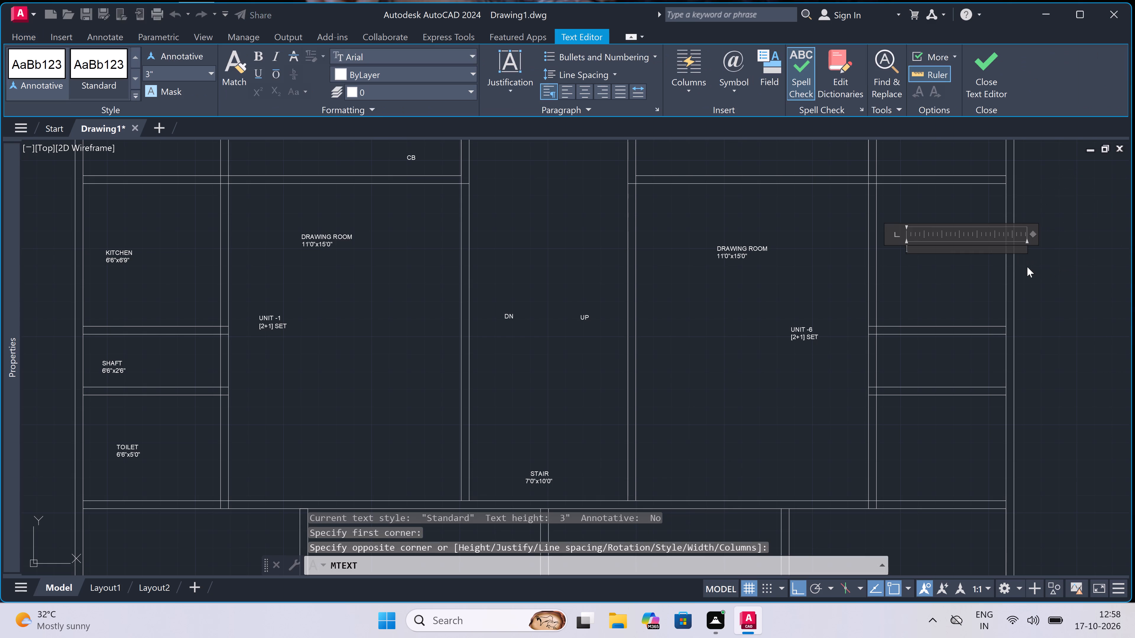
text(KITCHEN)
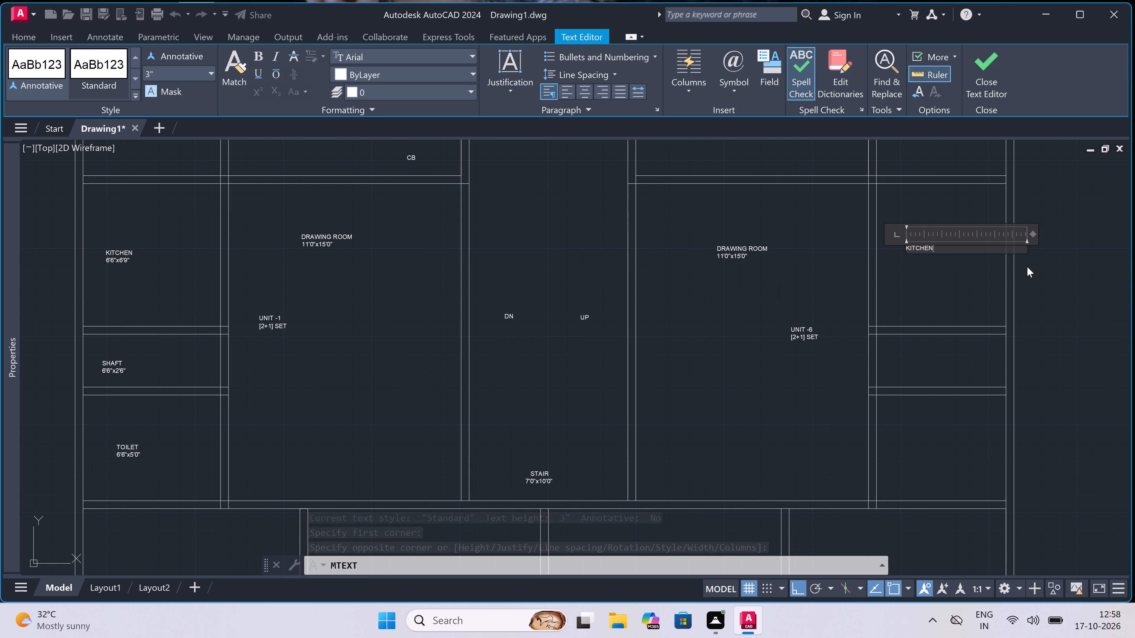
key(Return)
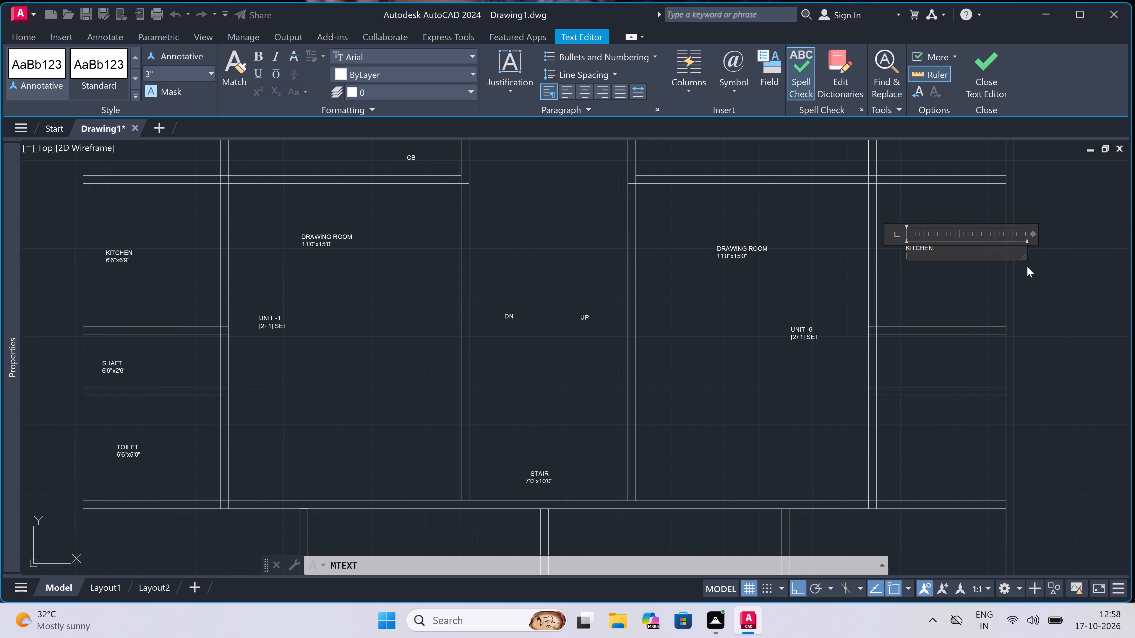
key(6)
text('6)
text("x)
text(6')
text(9")
click(915, 358)
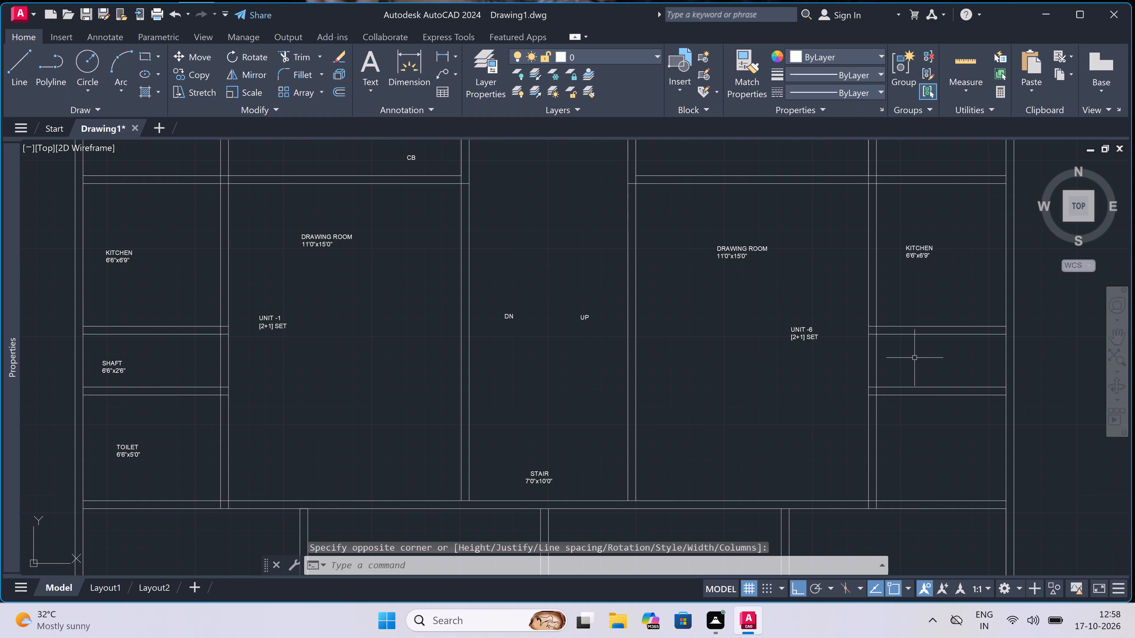
Place a two-line text label reading SHAFT and 6'6"x2'6" in the small room below the UNIT -6 side KITCHEN.
key(space)
click(915, 358)
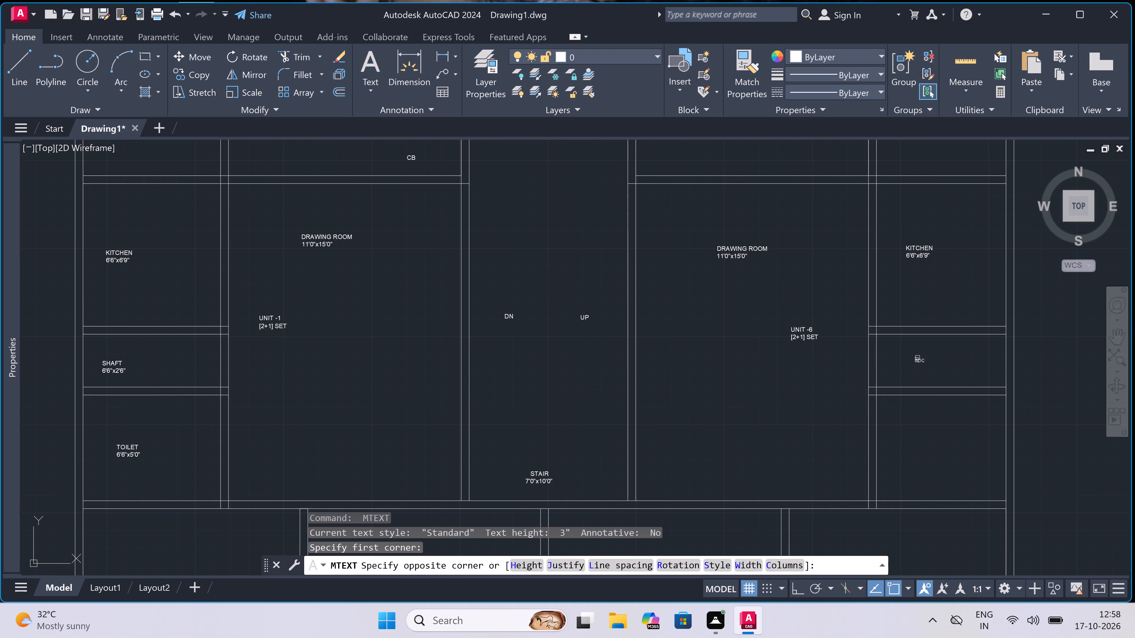
click(991, 366)
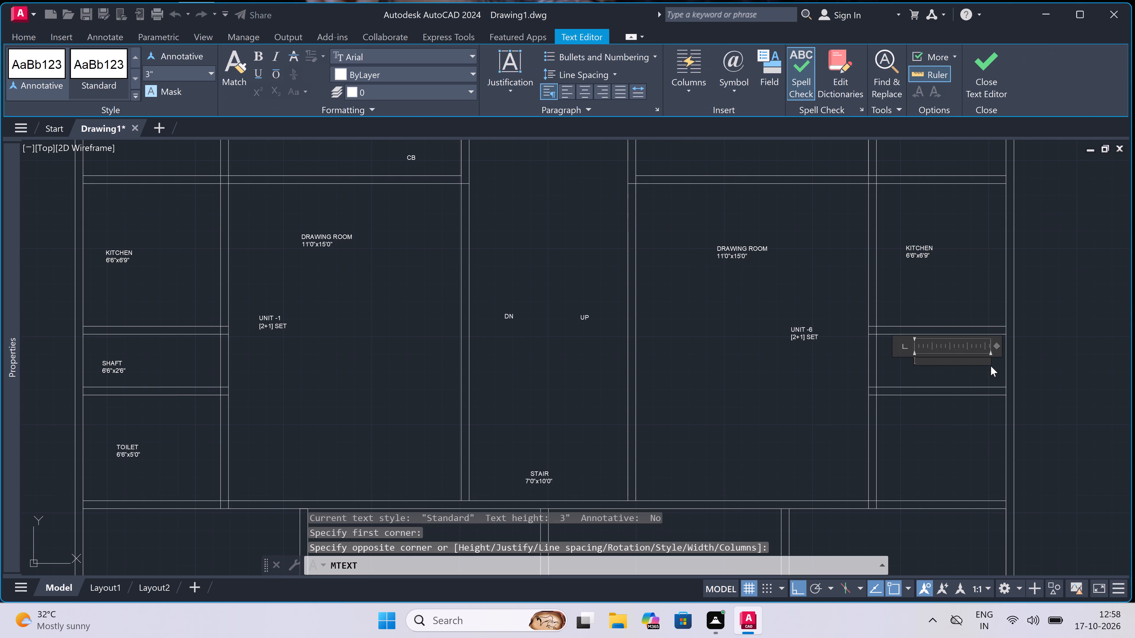
text(SHA)
text(FT)
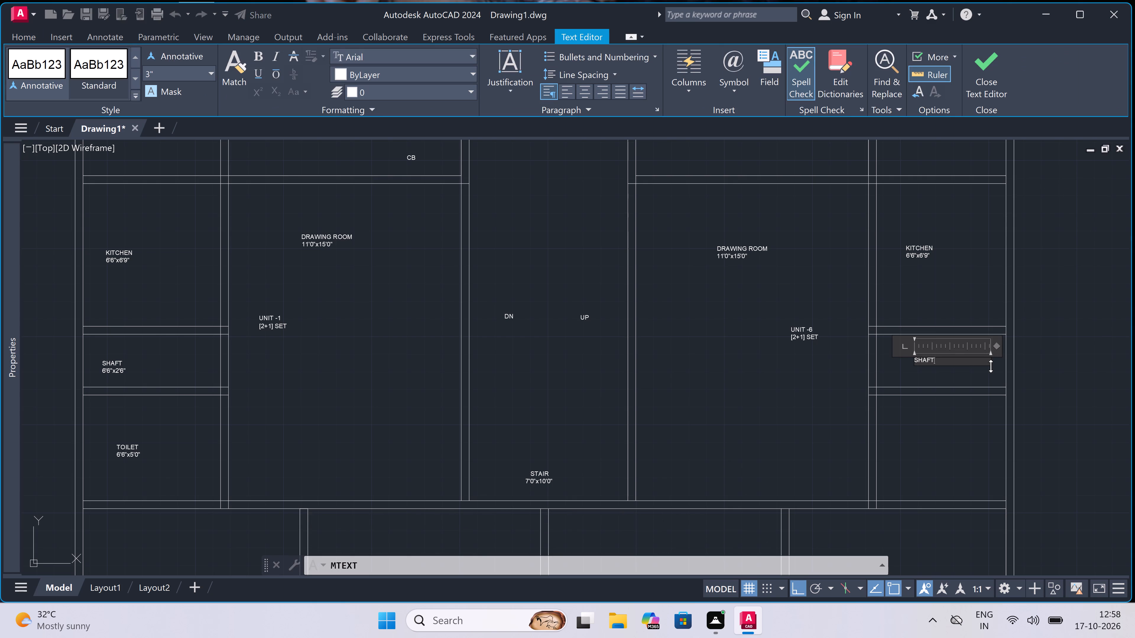
key(Return)
key(6)
key(apostrophe)
key(6)
key(shift+quotedbl)
key(x)
key(2)
key(apostrophe)
key(6)
key(shift+quotedbl)
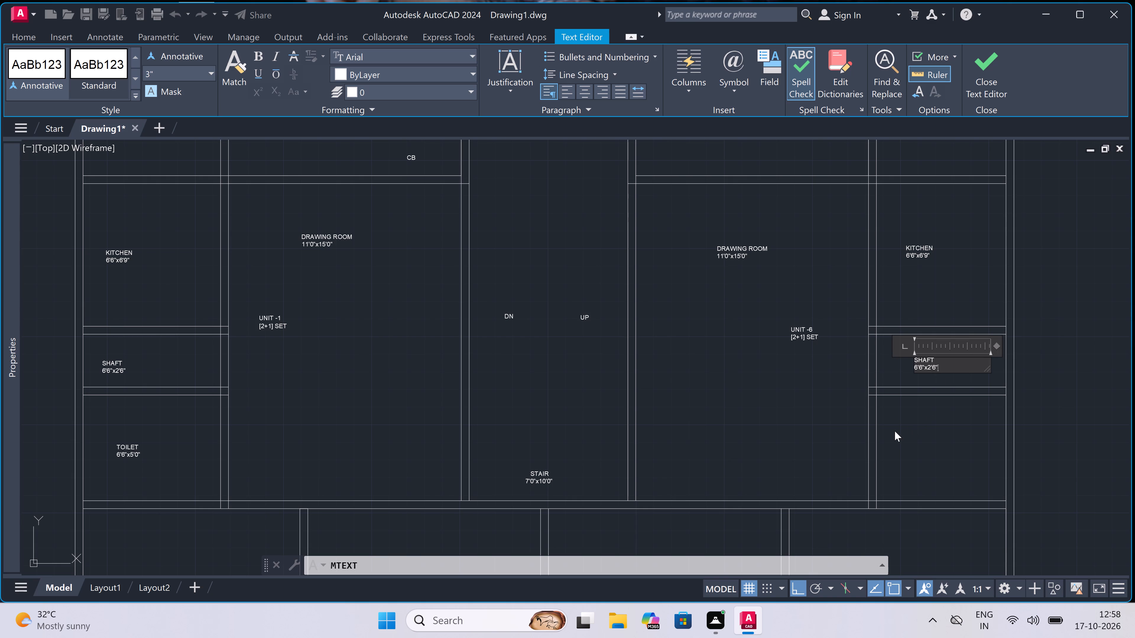
click(895, 431)
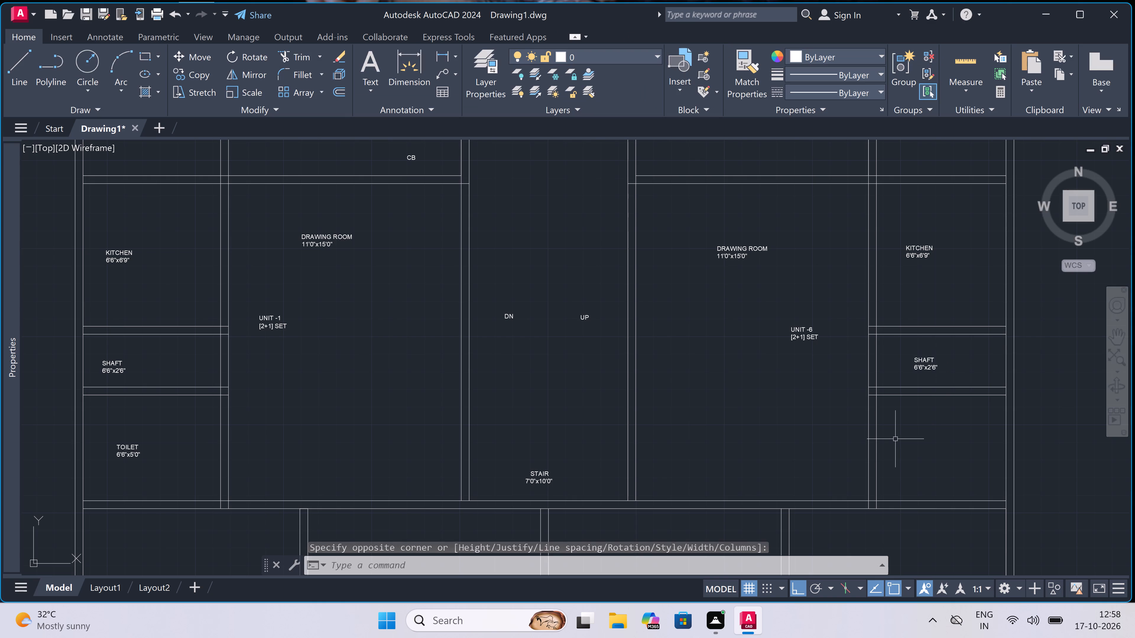
Add a two-line text label reading TOILET and 6'6"x5'0" in the room below the UNIT -6 side SHAFT.
key(space)
click(895, 439)
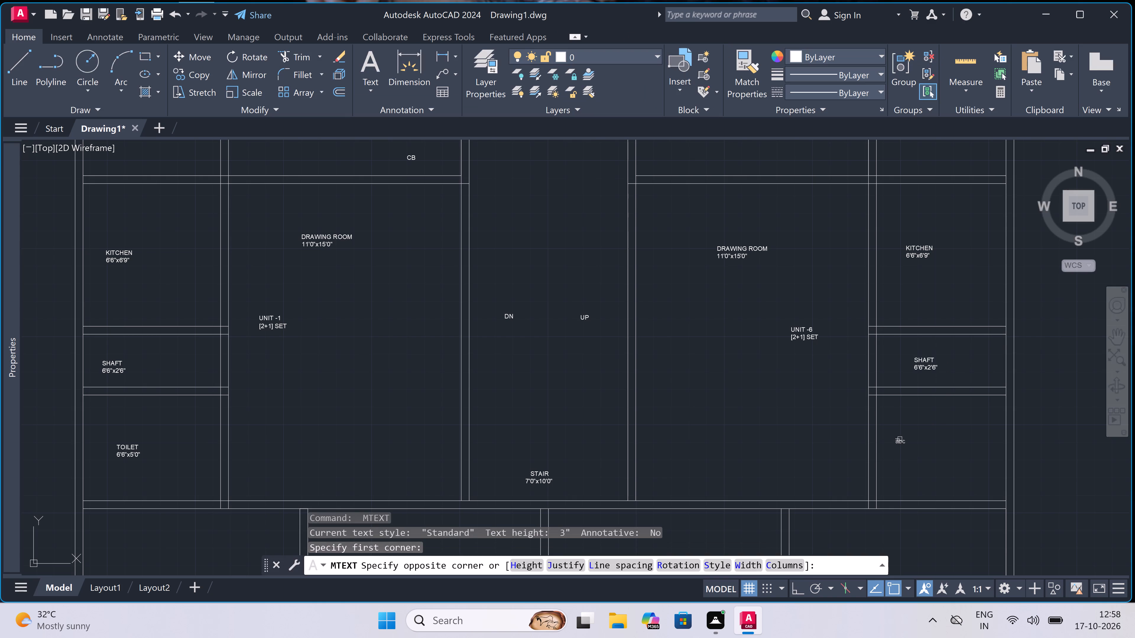
click(1056, 468)
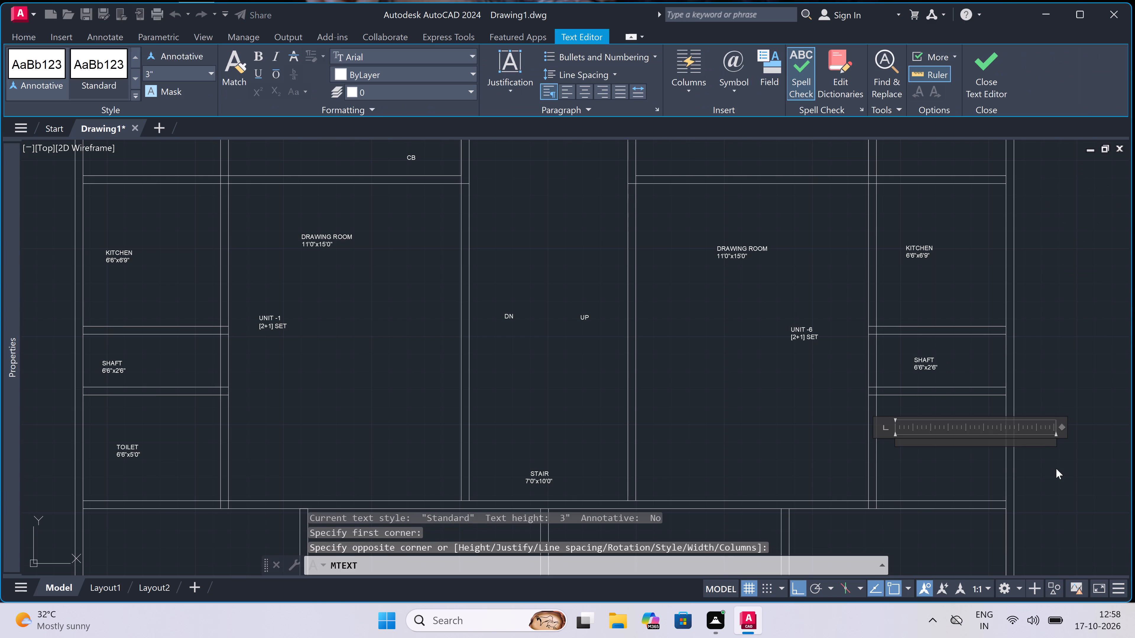
key(space)
key(space)
key(space)
text(toil)
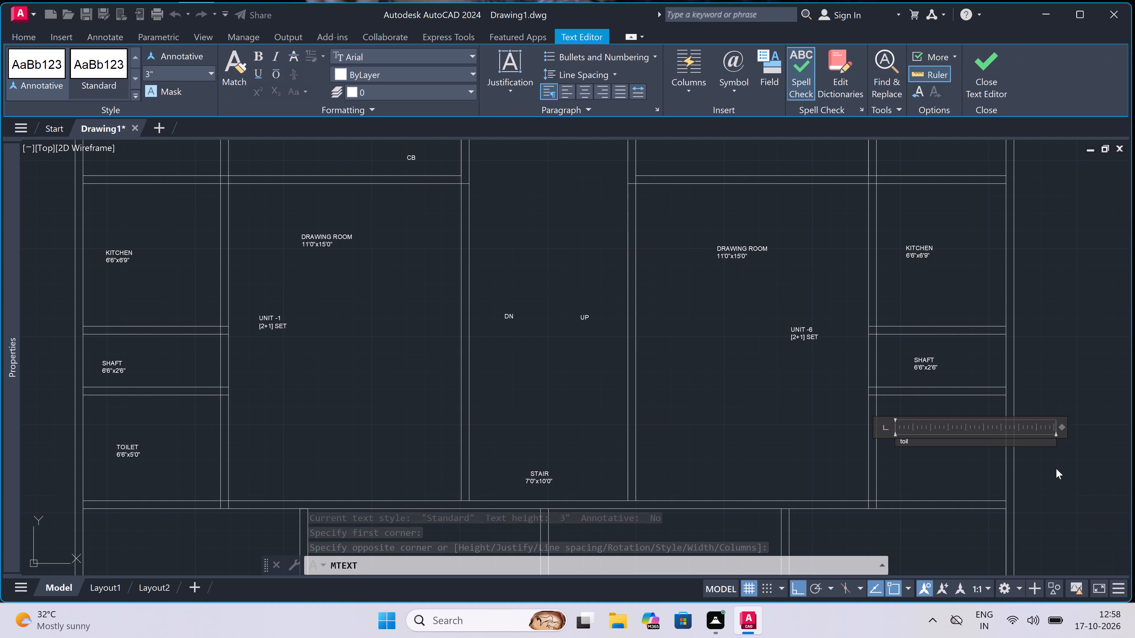
key(BackSpace)
key(BackSpace)
key(BackSpace)
key(BackSpace)
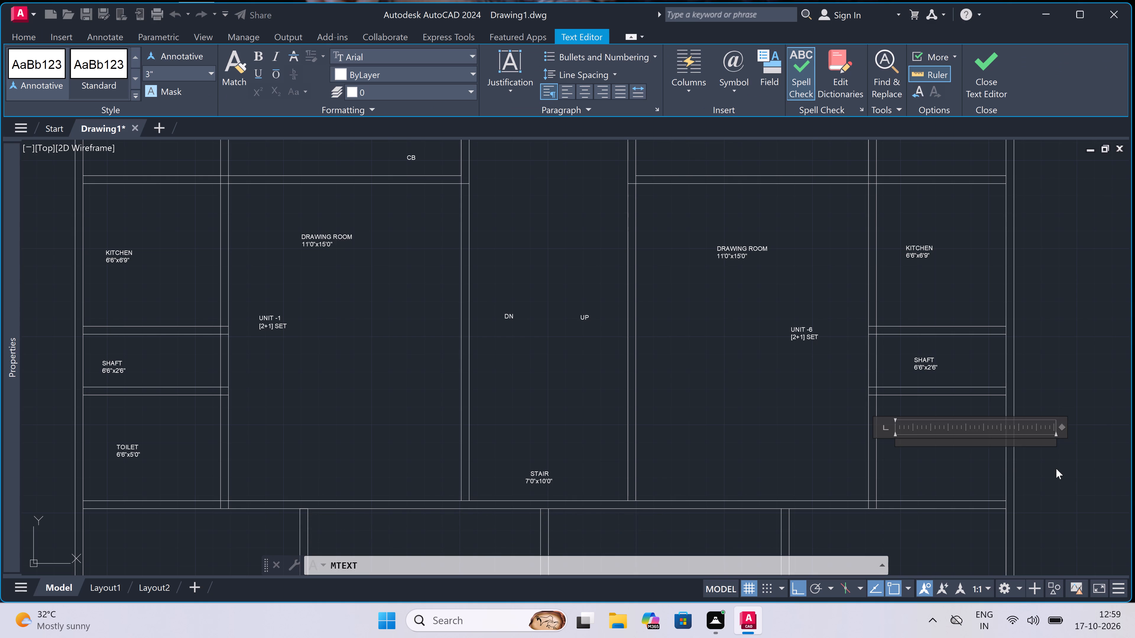
text(TOILET)
key(space)
key(Return)
key(6)
key(apostrophe)
key(6)
key(shift+quotedbl)
key(x)
key(5)
text('0")
Indent the 6'6"x5'0" line of the new TOILET label with spaces so it aligns under the word TOILET.
scroll(984, 548, down, 3)
scroll(985, 548, up, 5)
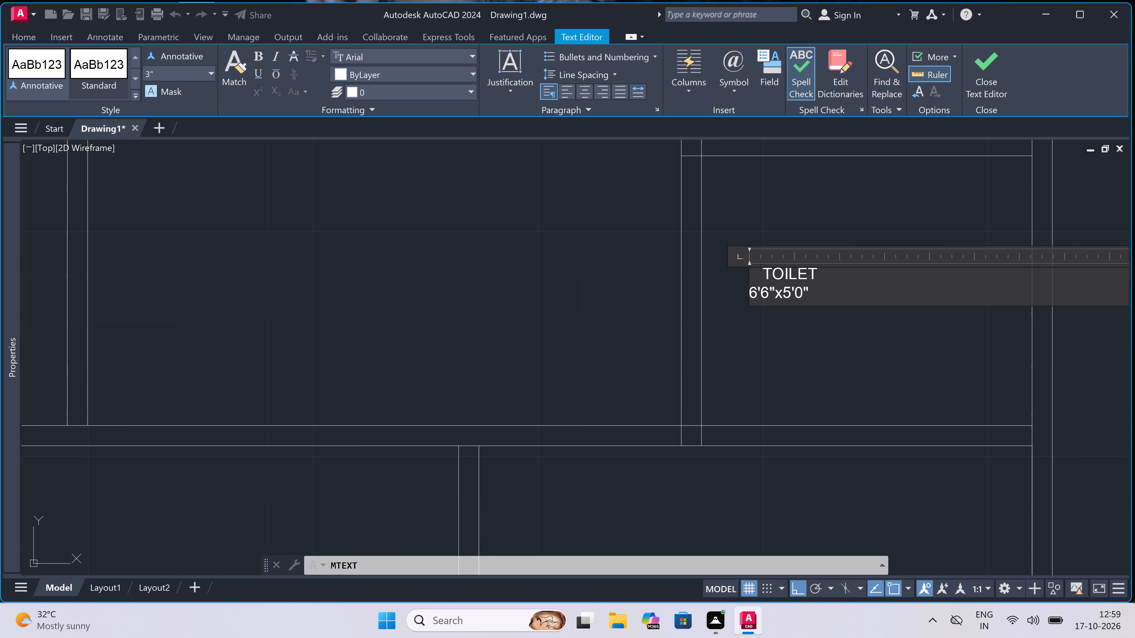
triple_click(748, 292)
key(space)
key(space)
key(space)
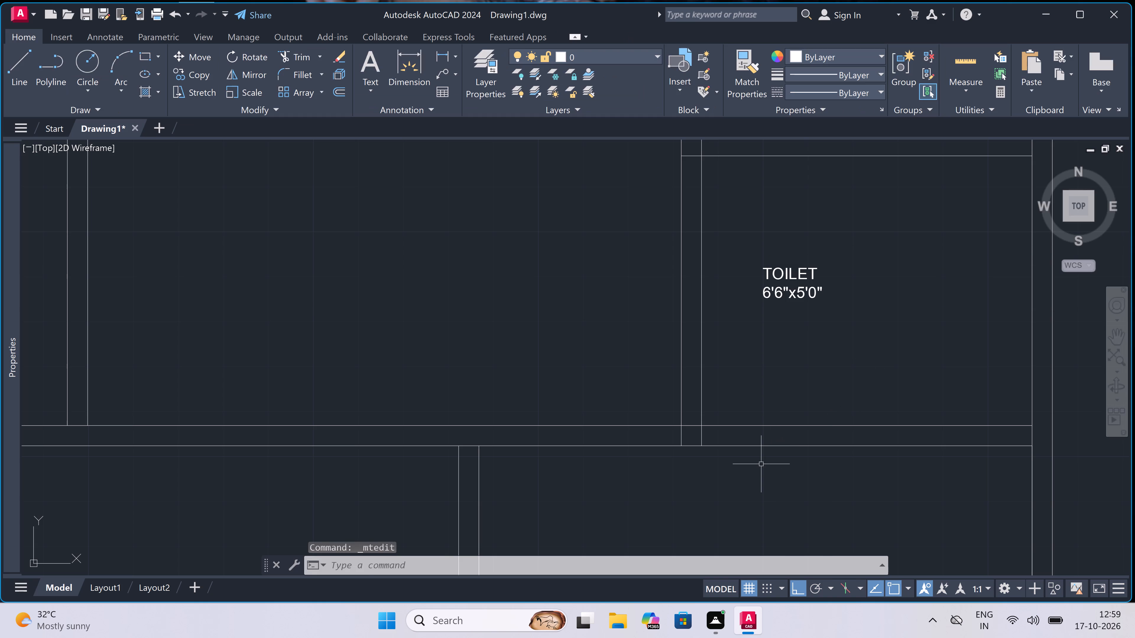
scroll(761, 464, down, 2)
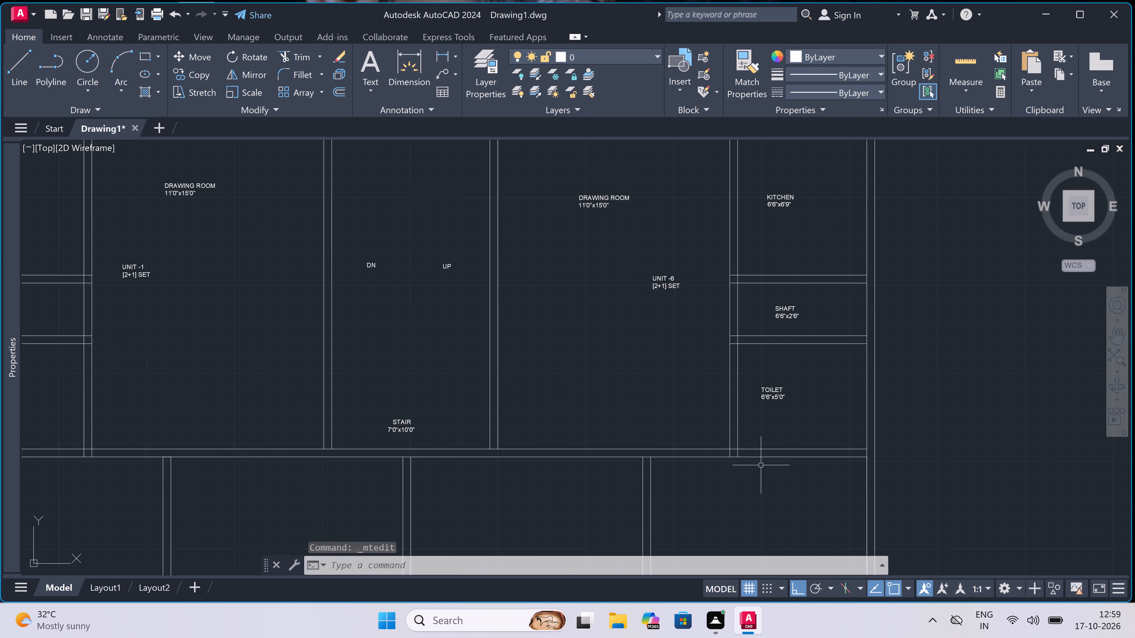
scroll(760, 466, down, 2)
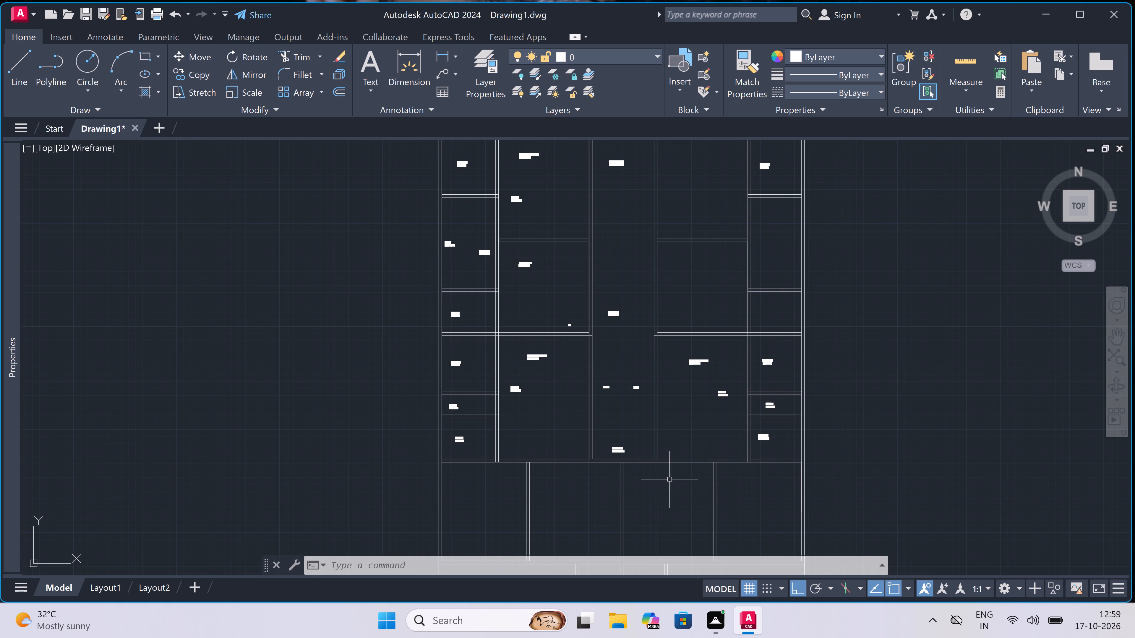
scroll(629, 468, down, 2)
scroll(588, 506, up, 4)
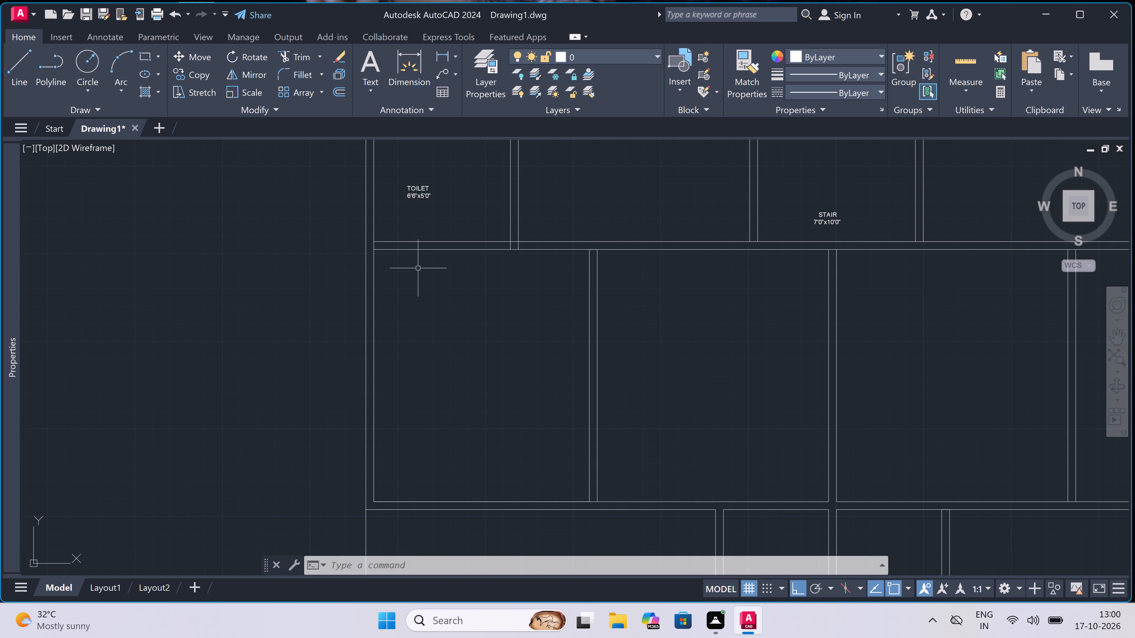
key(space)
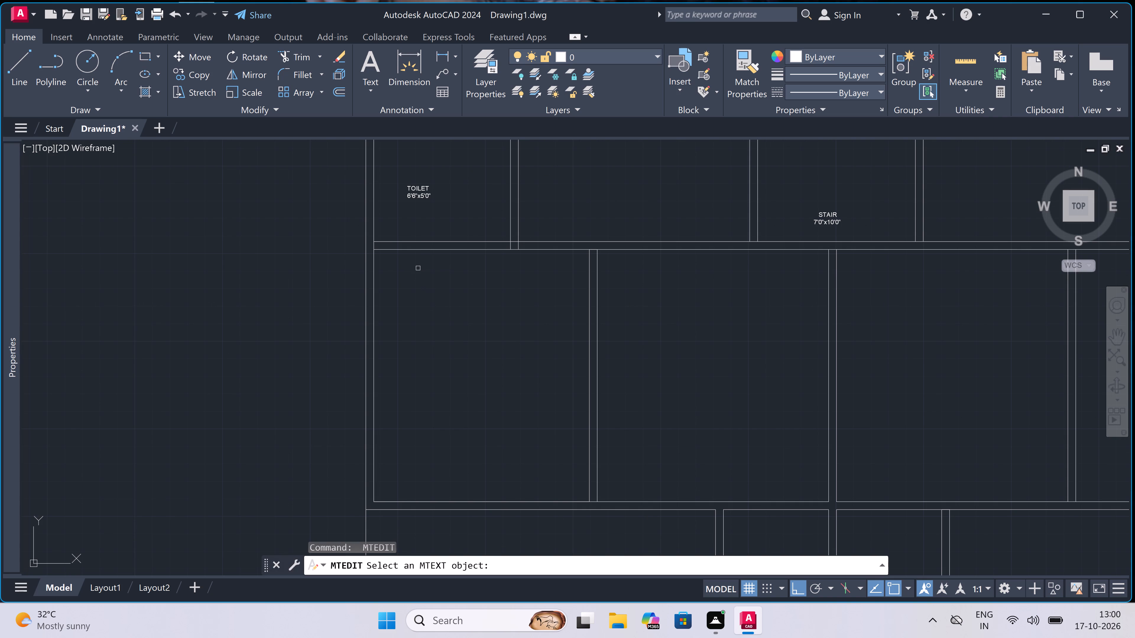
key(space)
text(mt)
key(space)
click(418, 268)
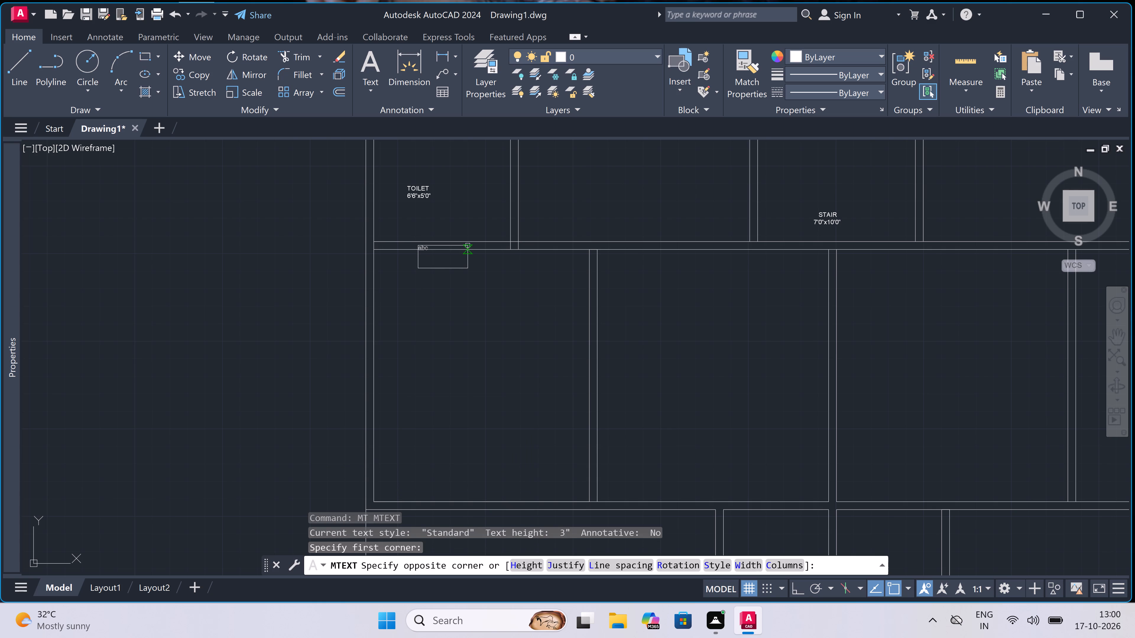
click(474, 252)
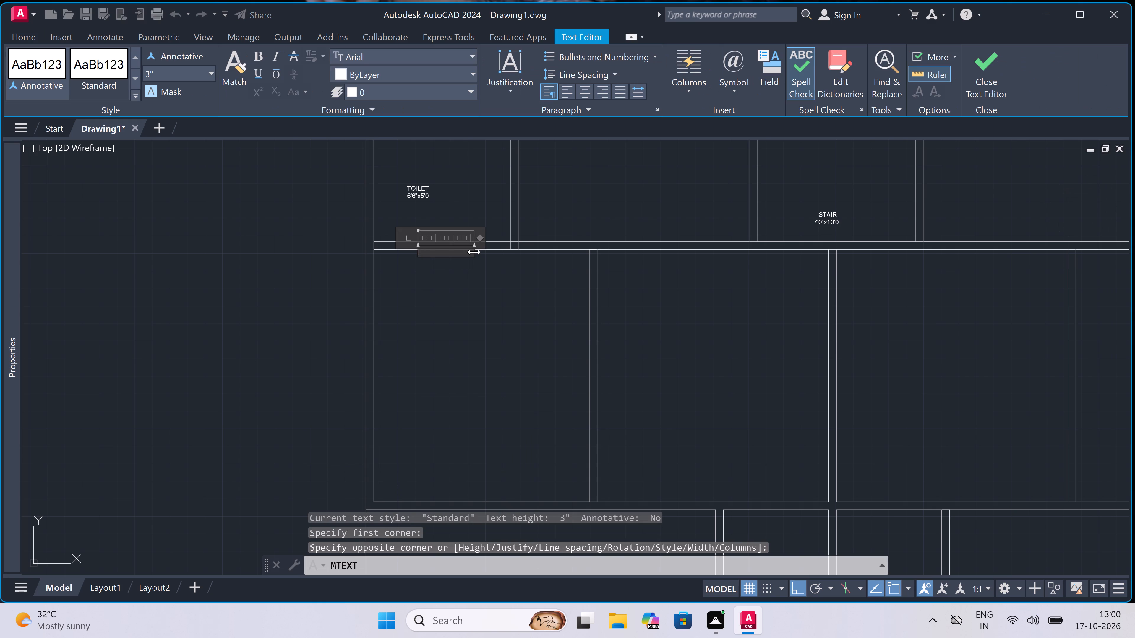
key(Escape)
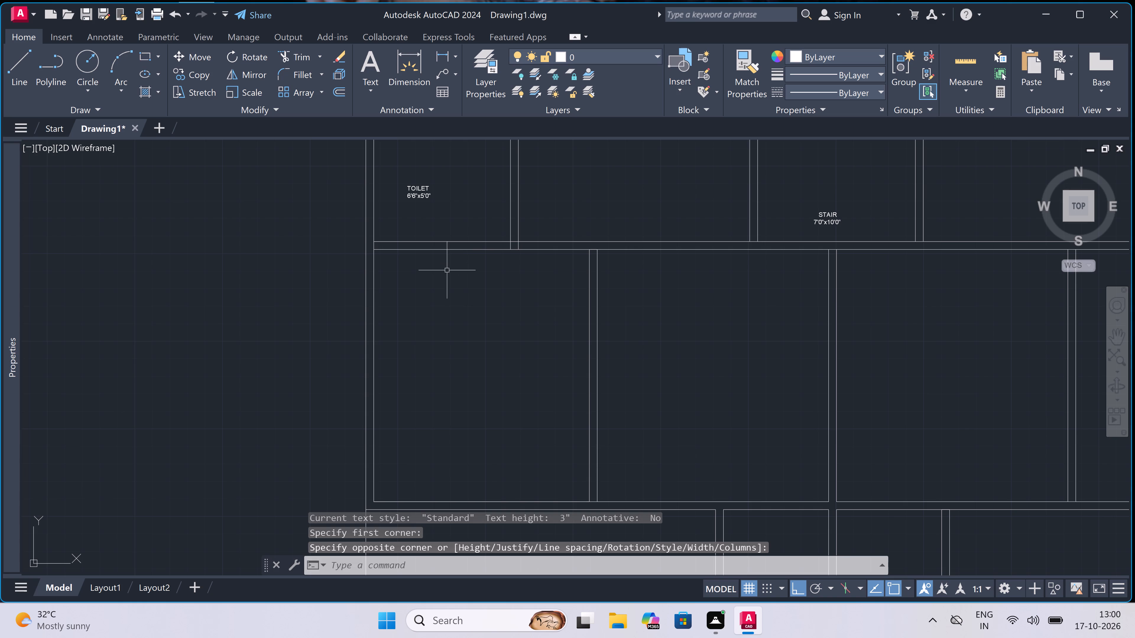
Place a CB text label near the upper wall of the room below the UNIT -1 side TOILET.
click(414, 272)
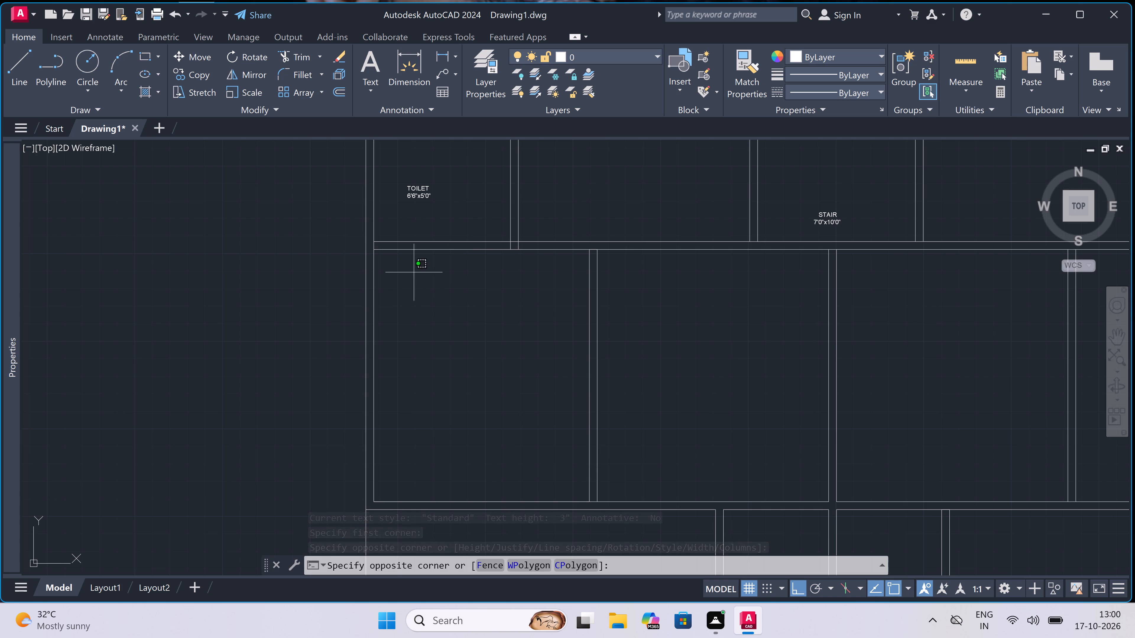
text(mt)
key(space)
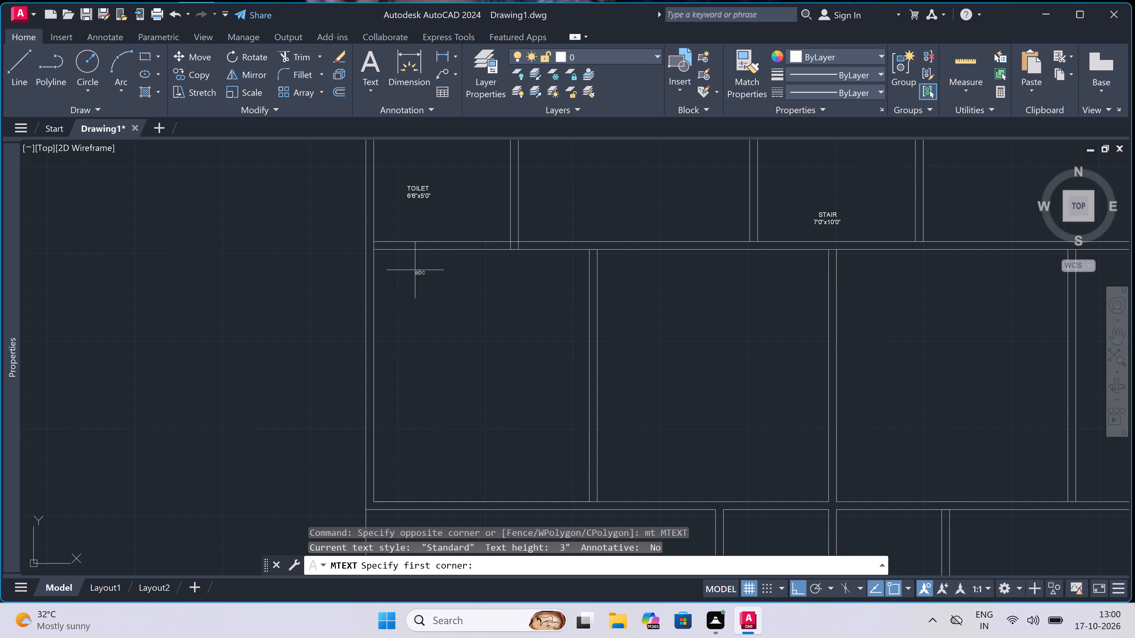
click(415, 270)
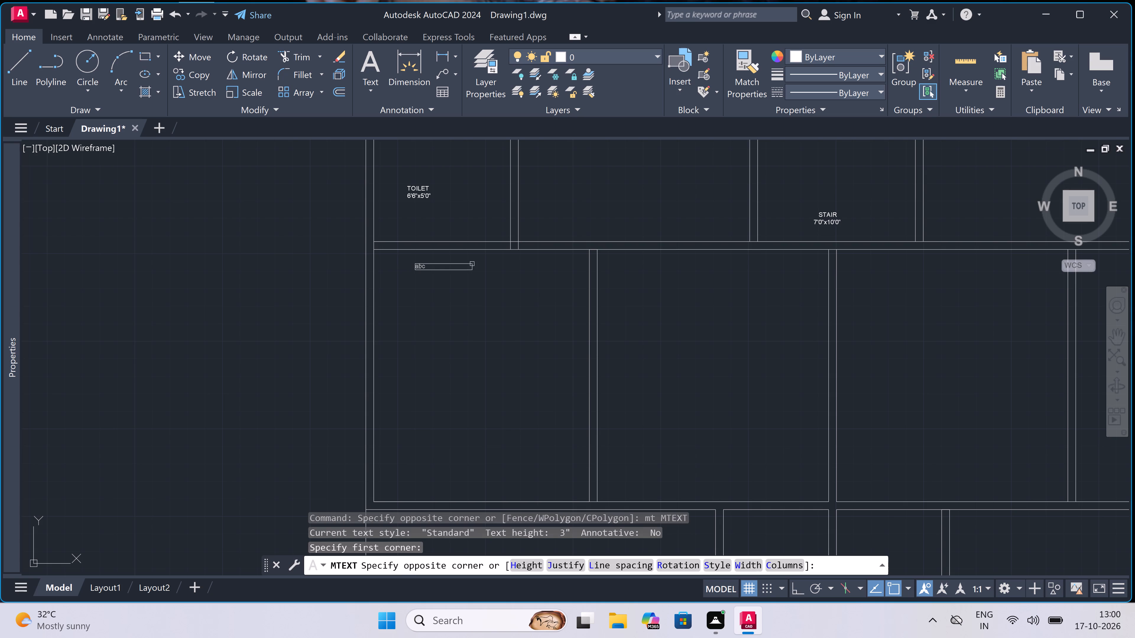
click(483, 262)
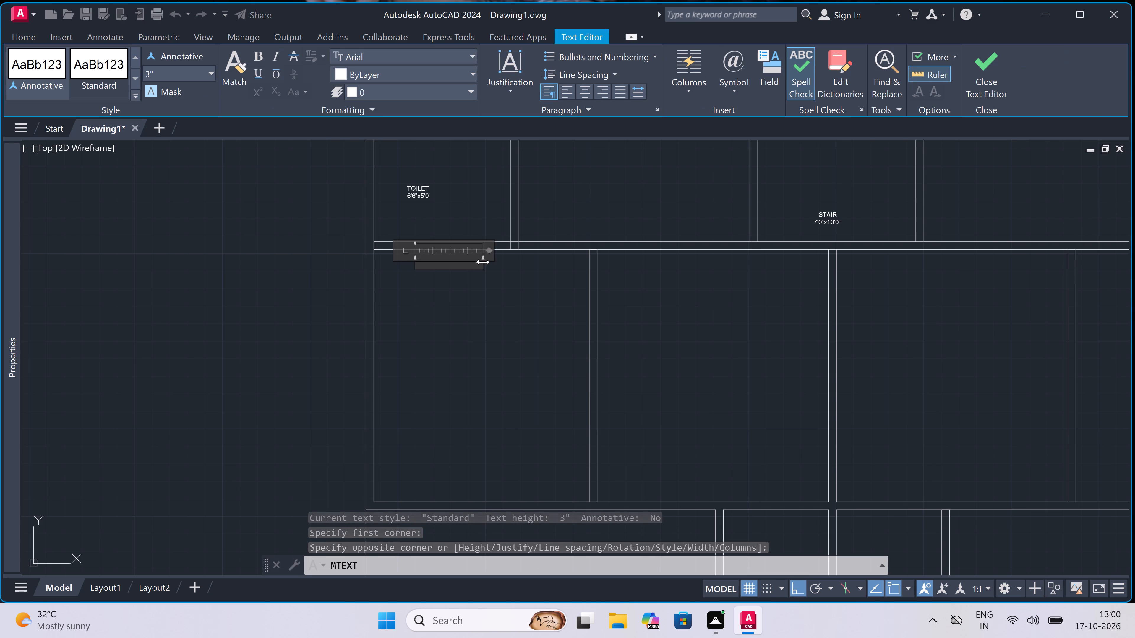
text(CB)
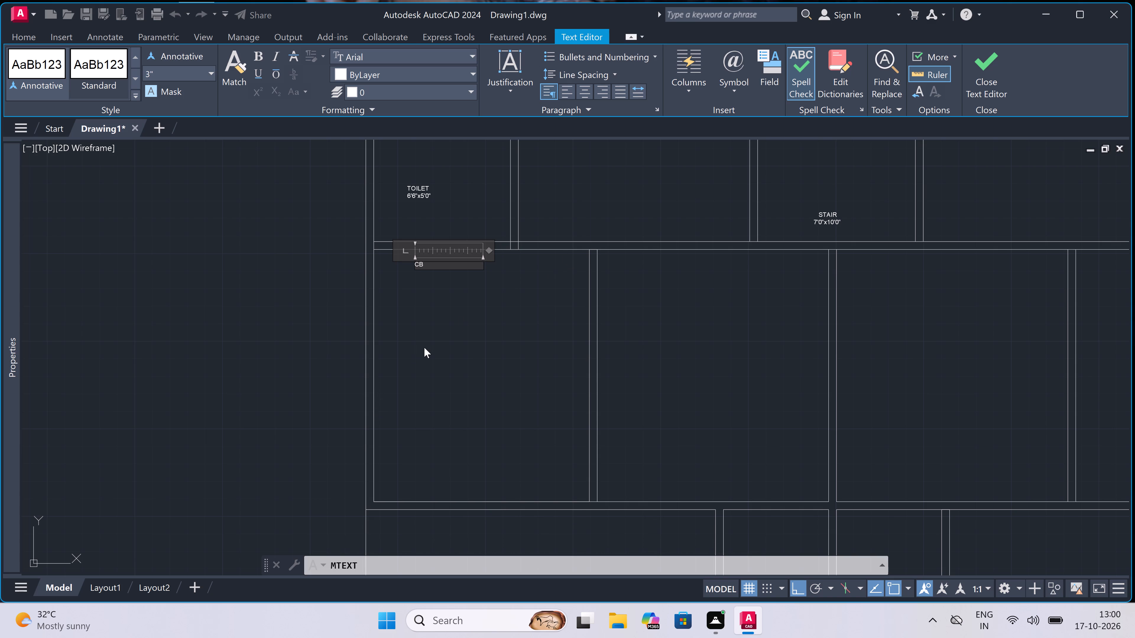
click(404, 372)
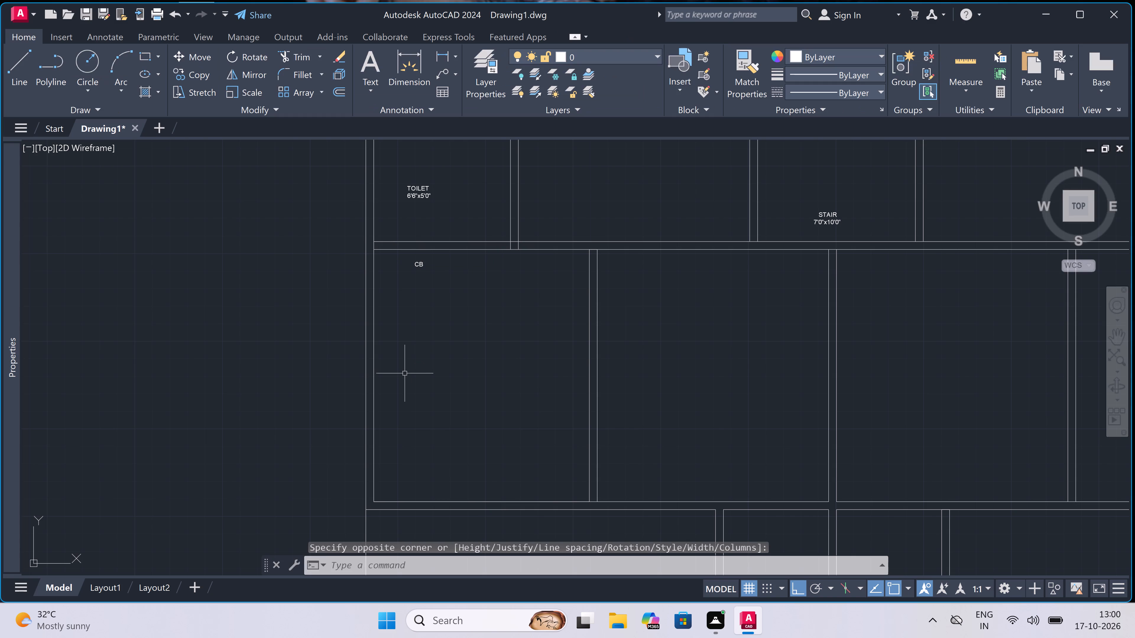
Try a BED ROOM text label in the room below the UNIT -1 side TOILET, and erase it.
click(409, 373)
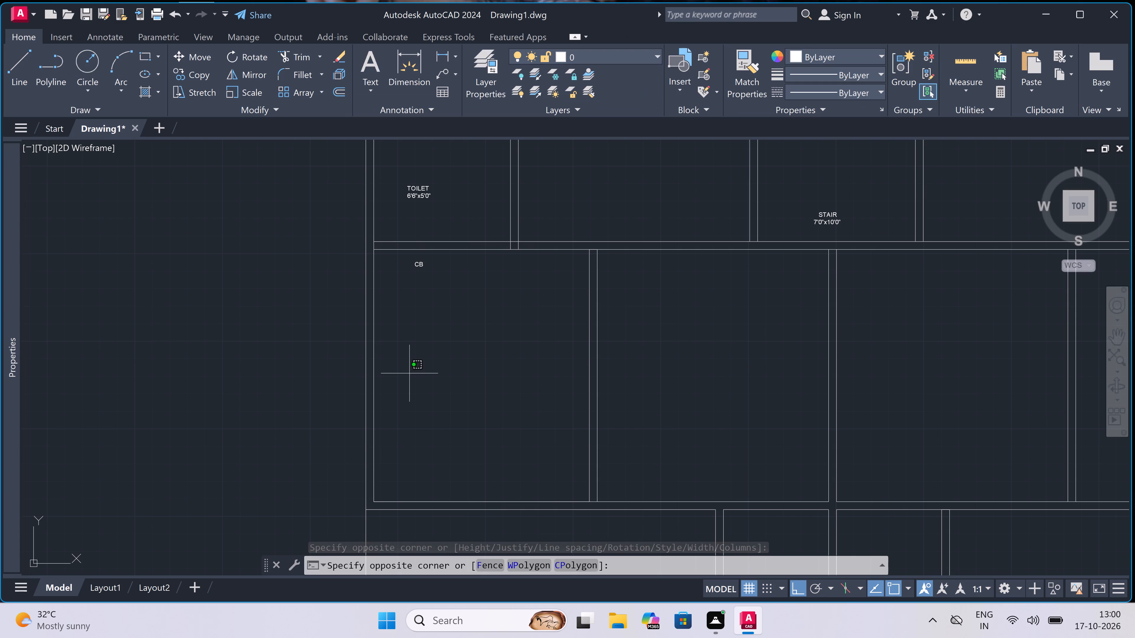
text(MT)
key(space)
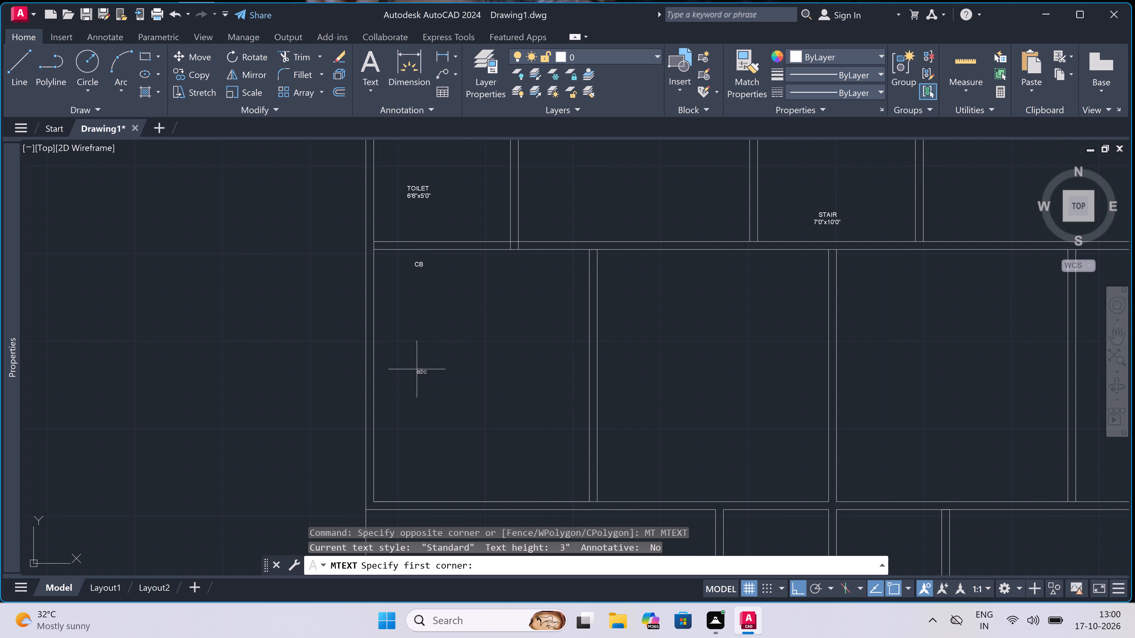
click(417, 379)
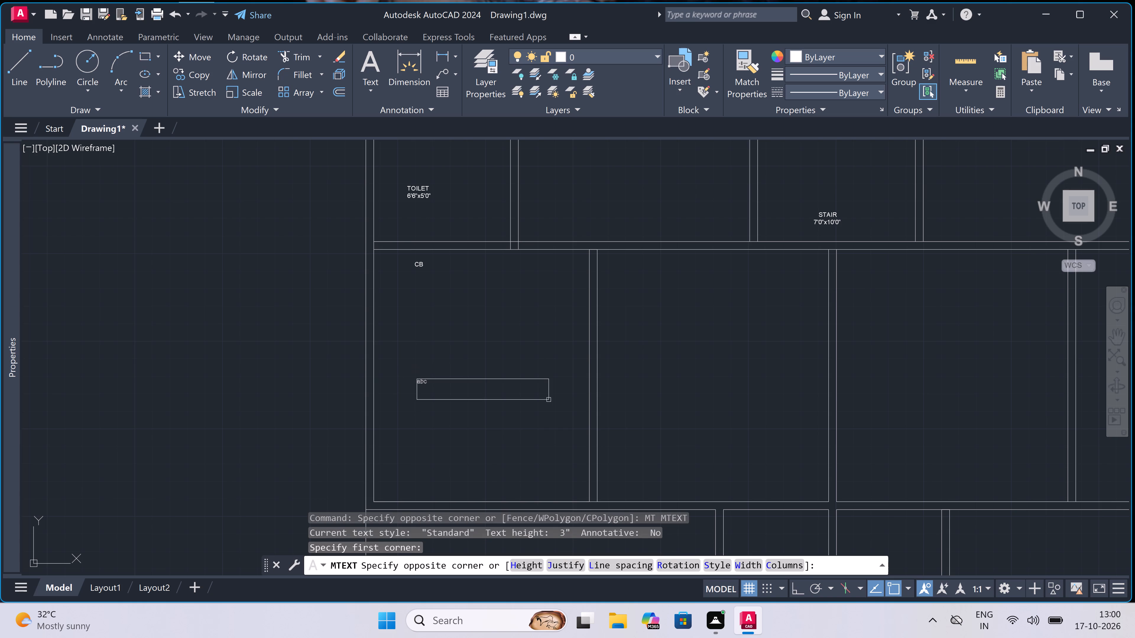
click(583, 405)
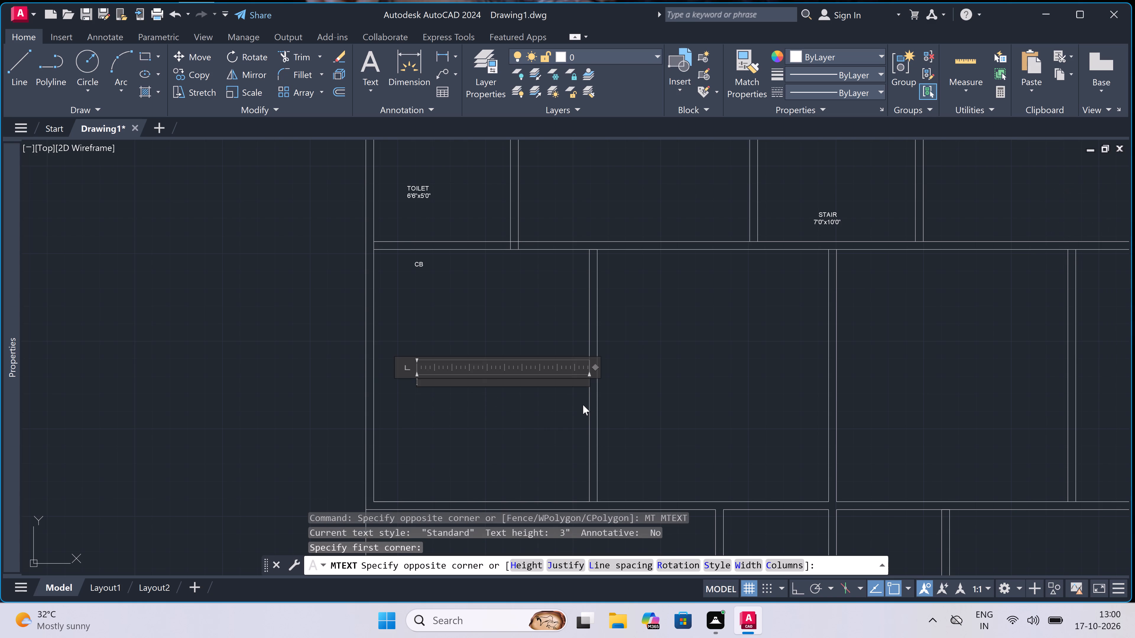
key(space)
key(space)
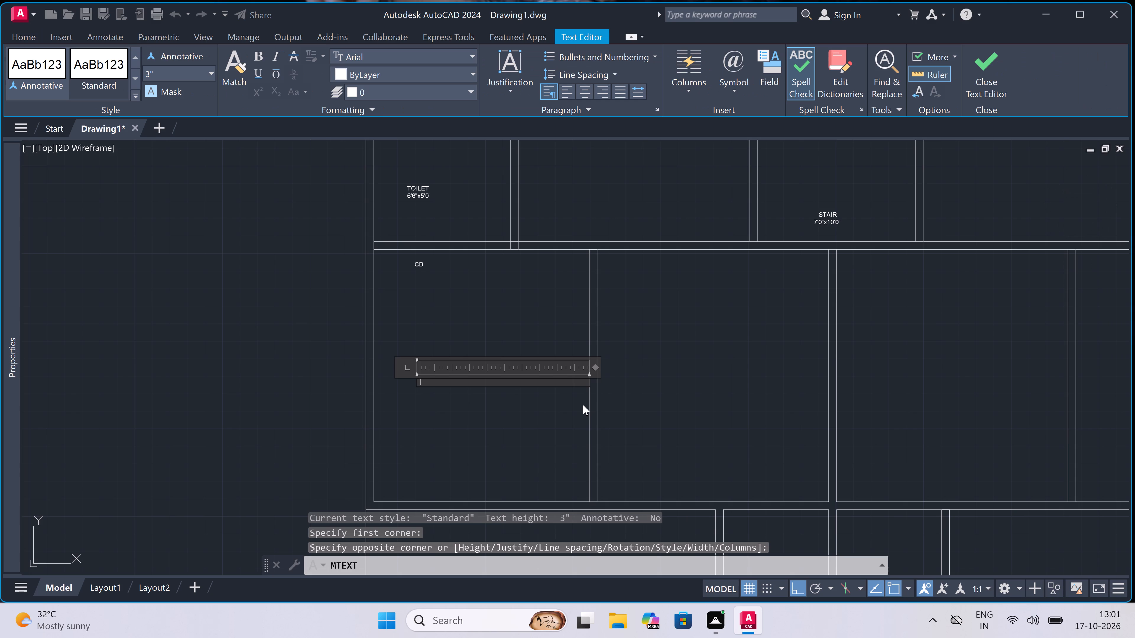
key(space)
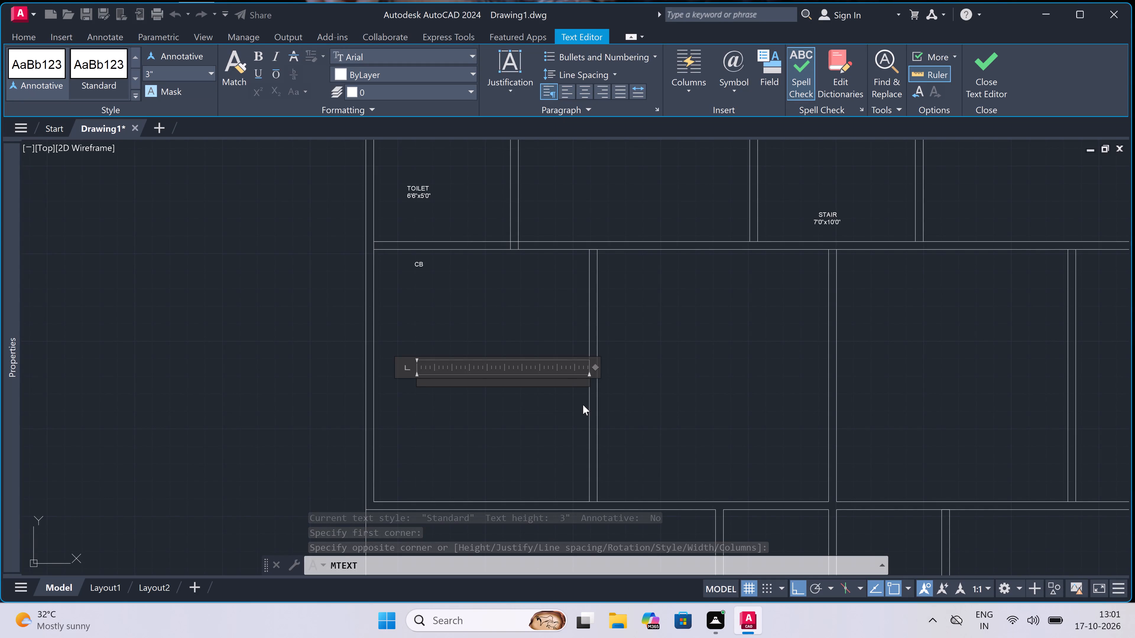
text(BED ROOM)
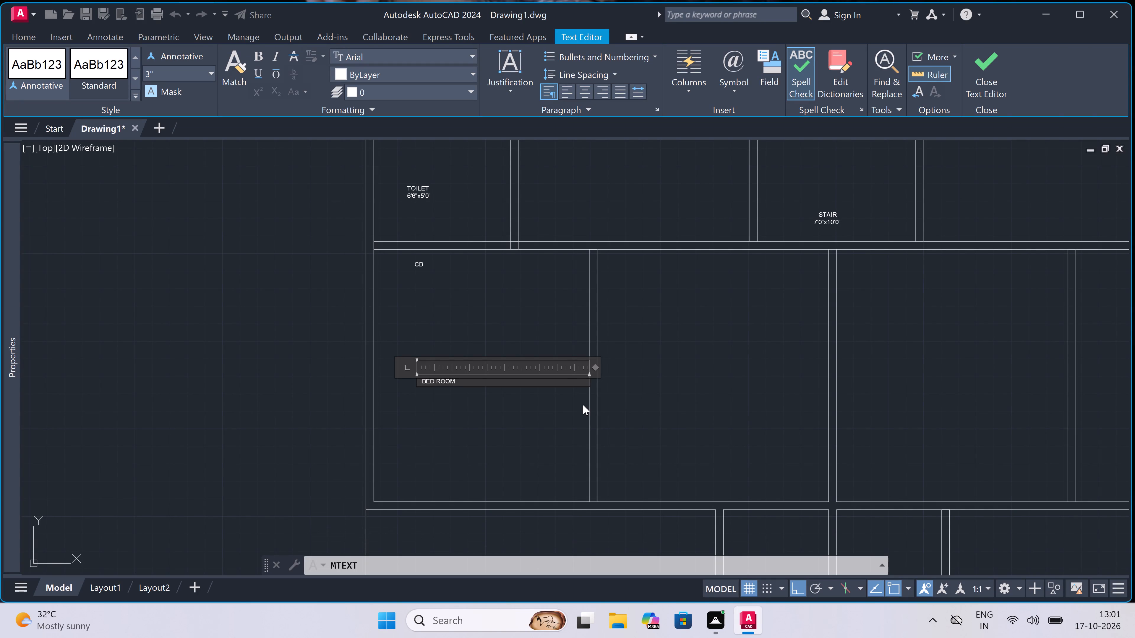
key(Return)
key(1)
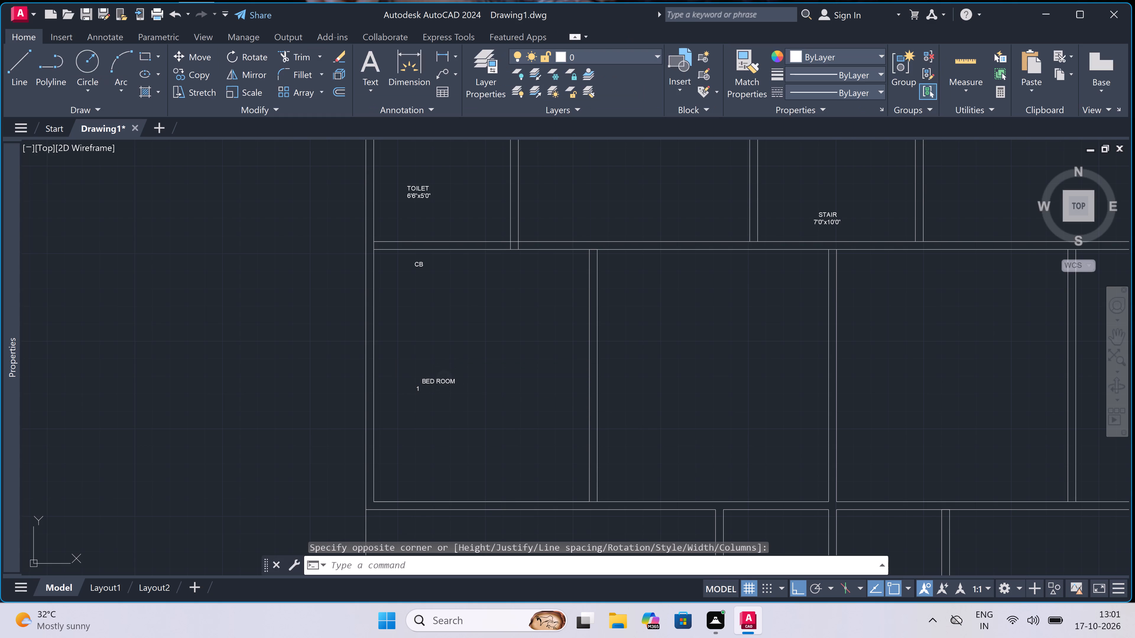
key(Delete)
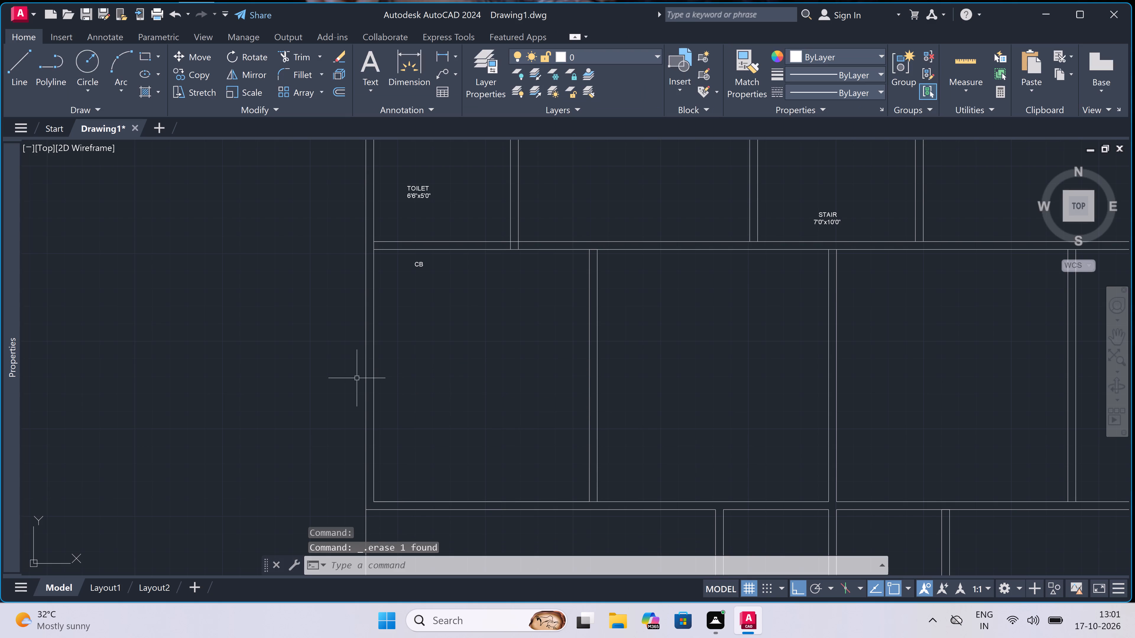
Start a multiline text label reading BED ROOM, indented with spaces, mid-height in the room below the UNIT -1 side TOILET.
click(432, 386)
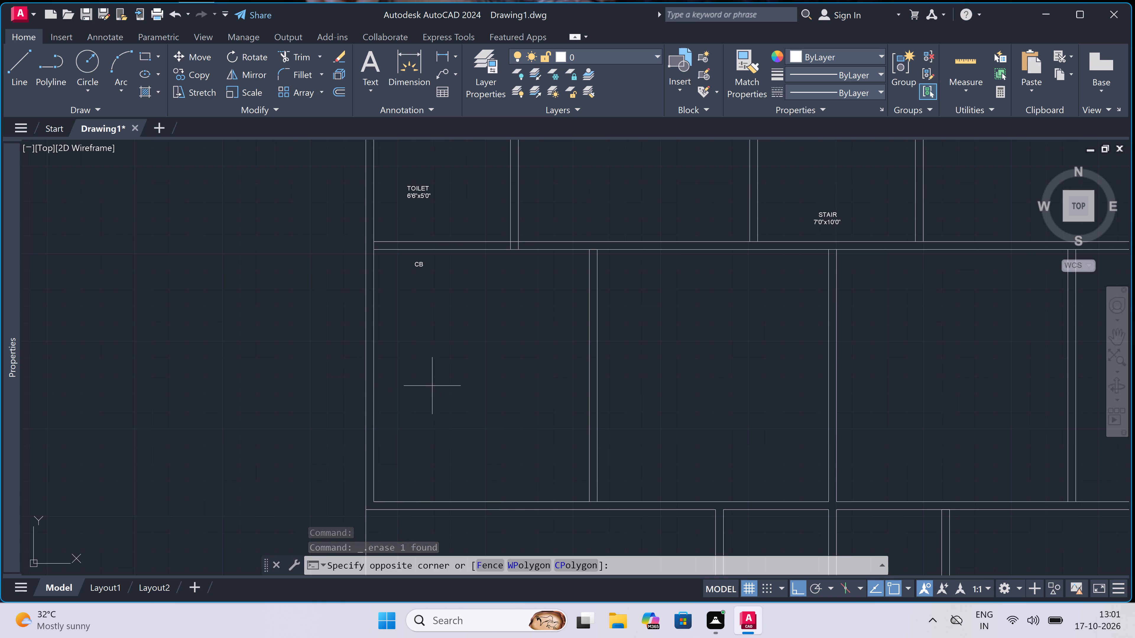
key(space)
text(MT)
key(space)
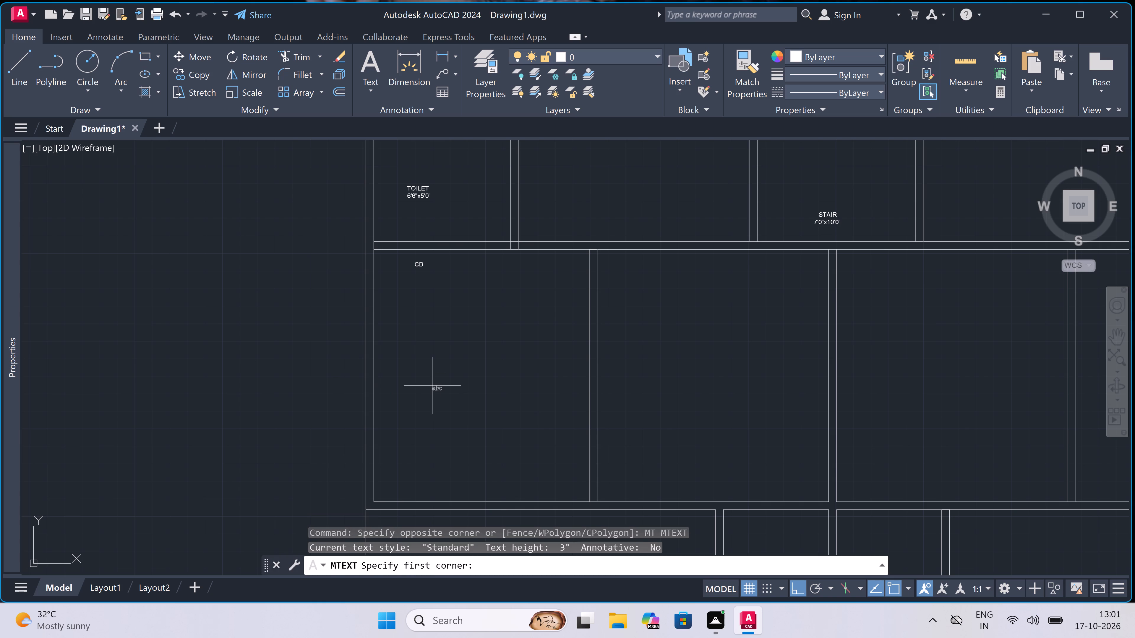
click(432, 386)
click(432, 386)
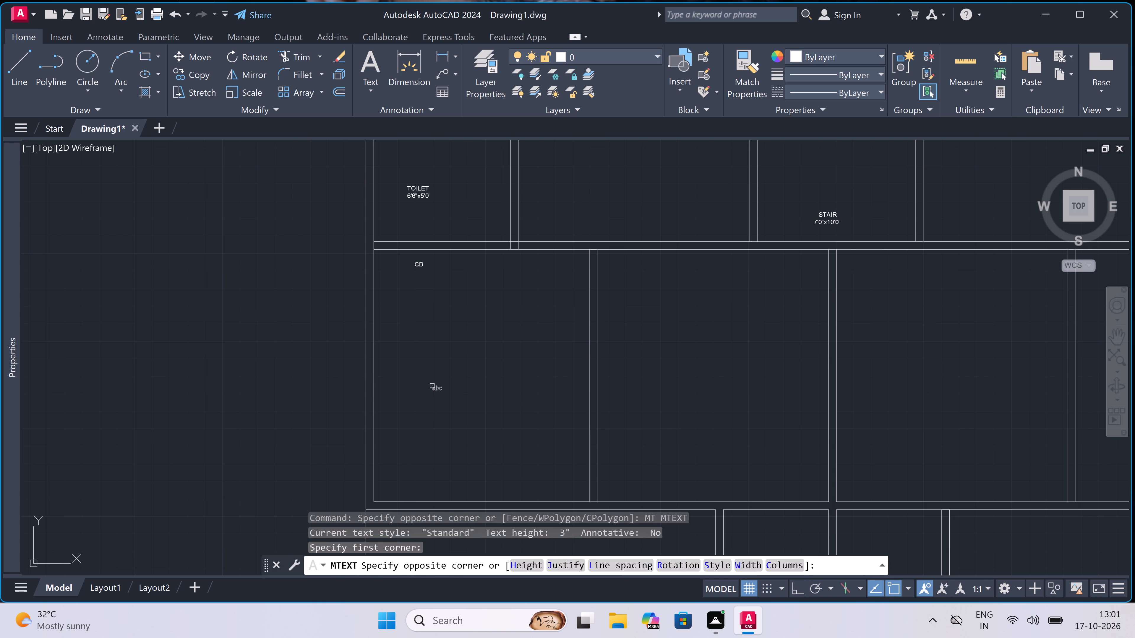
click(589, 432)
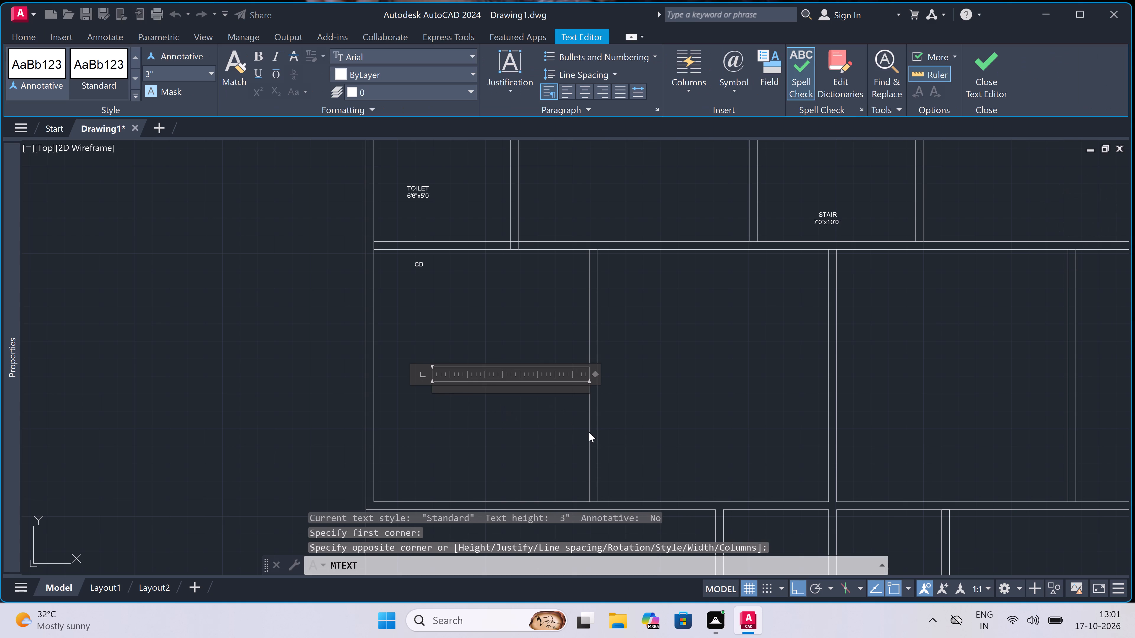
key(space)
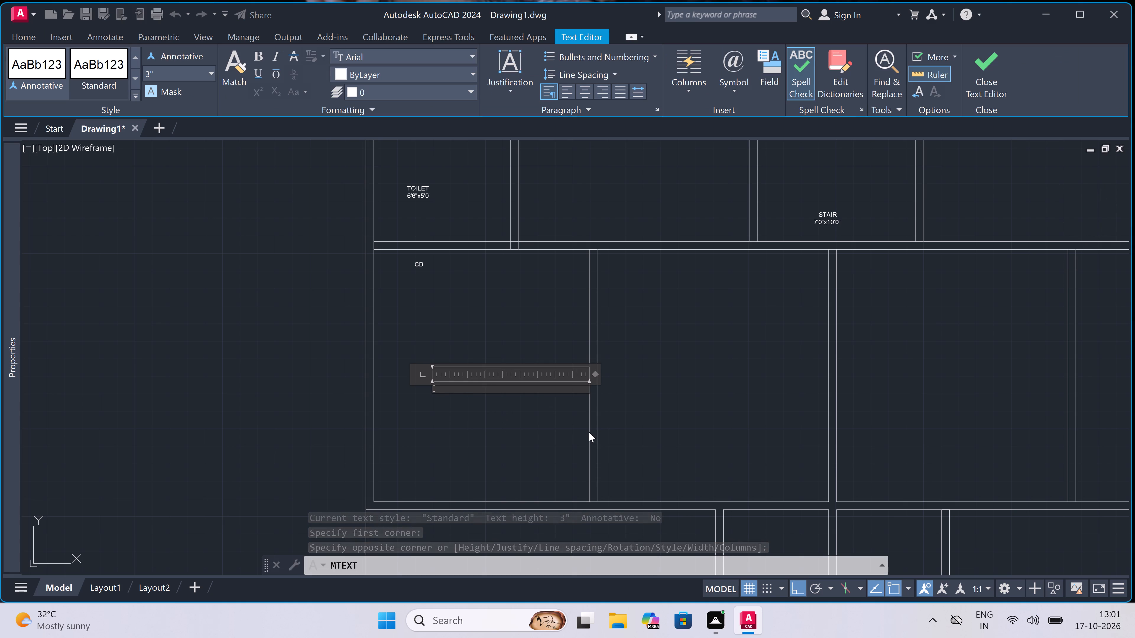
key(space)
key(space)
text(BED)
key(space)
text(ROOM)
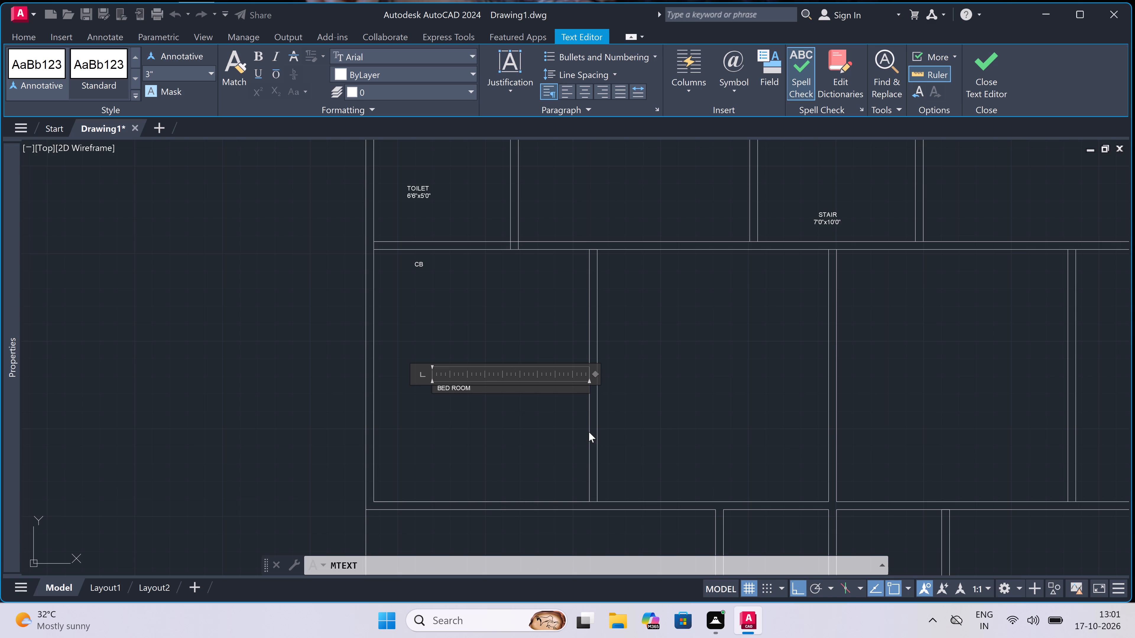
Add 10'3"x12'0" as the second line of the BED ROOM label and finish the text.
key(Return)
key(1)
key(0)
key(apostrophe)
key(3)
text("x)
text(12)
key(apostrophe)
text(0")
scroll(203, 1, down, 2)
scroll(374, 244, up, 1)
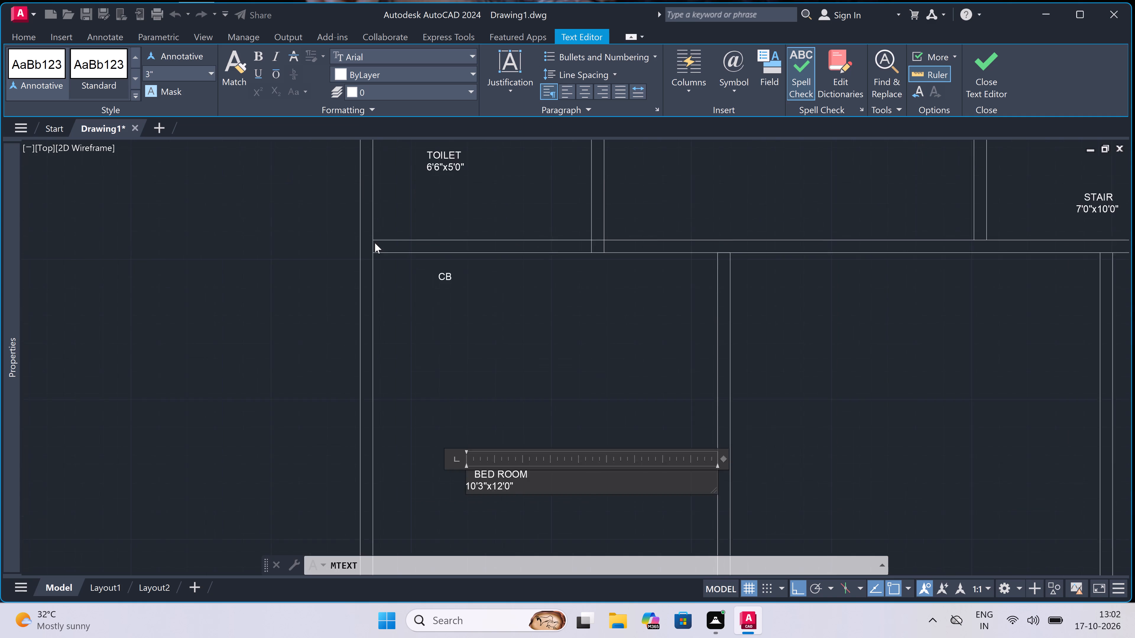
scroll(375, 243, up, 2)
scroll(375, 242, down, 4)
scroll(524, 356, up, 3)
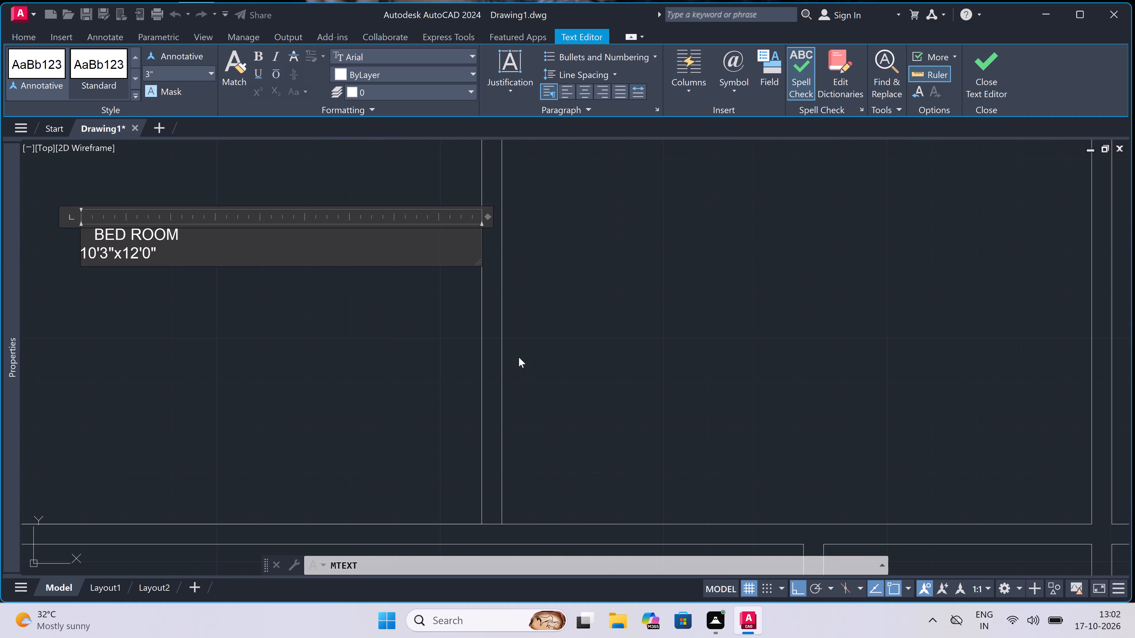
scroll(510, 357, down, 2)
scroll(414, 322, up, 2)
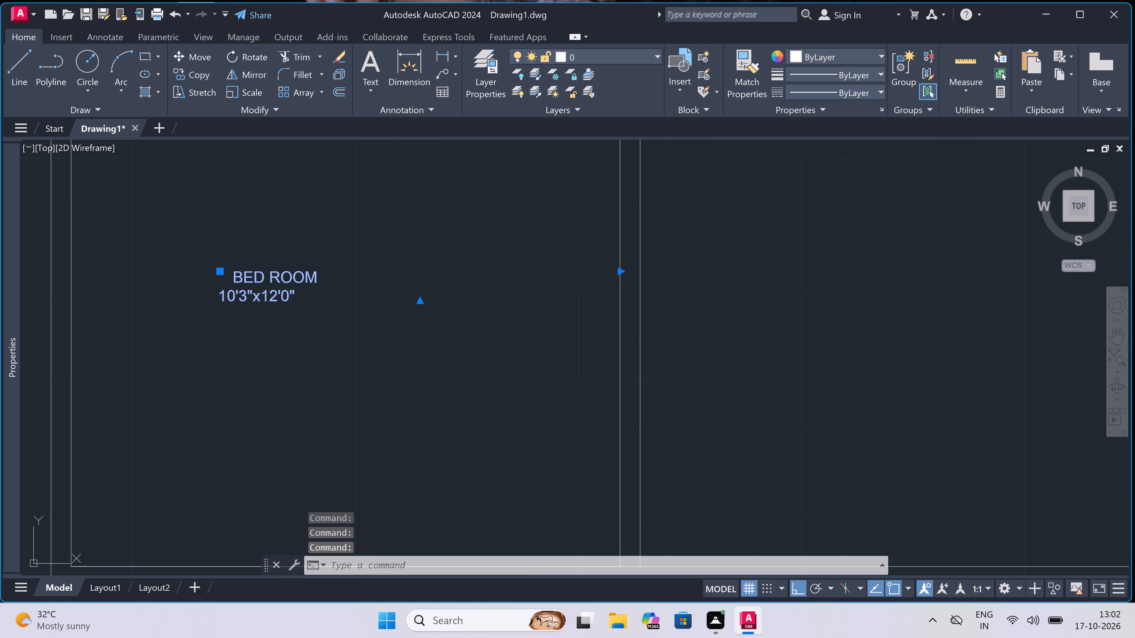
click(216, 421)
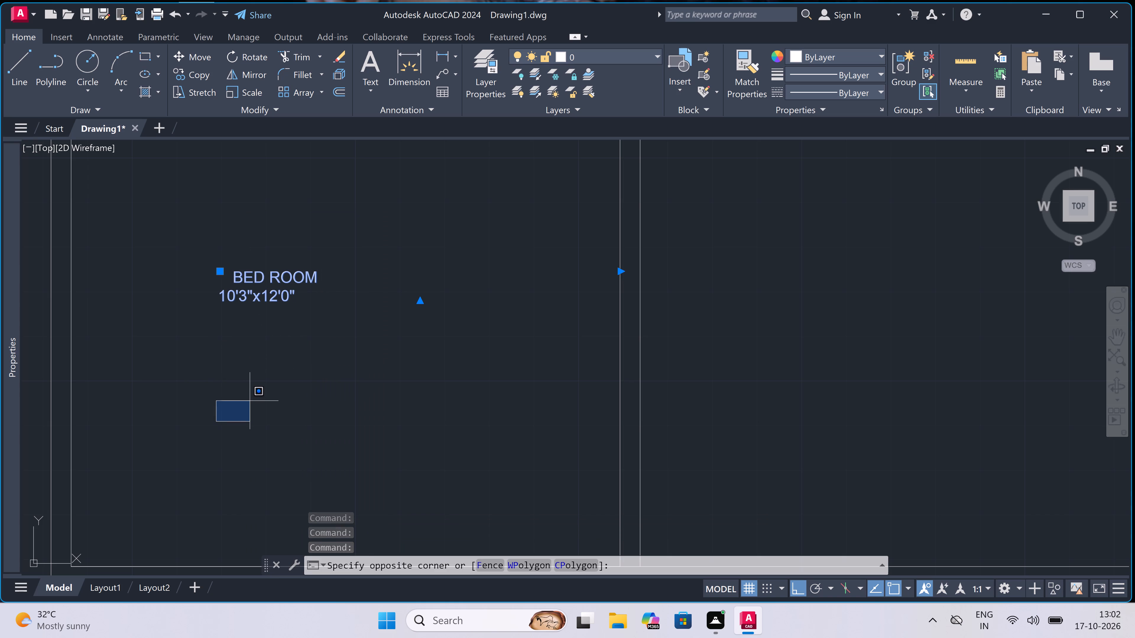
key(Escape)
key(Escape)
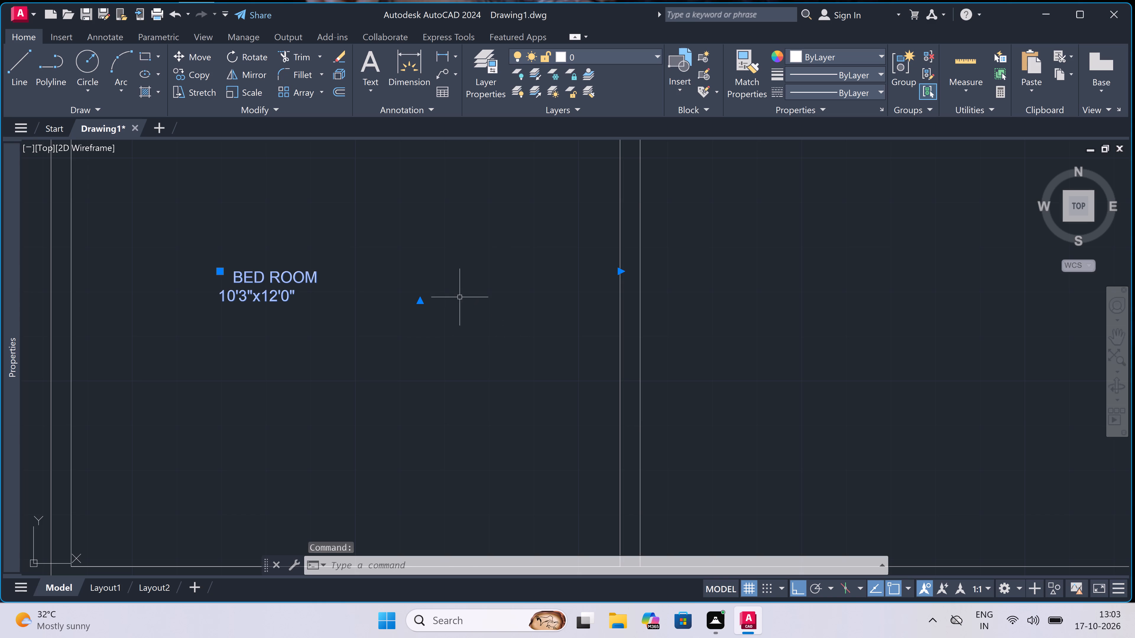
click(465, 300)
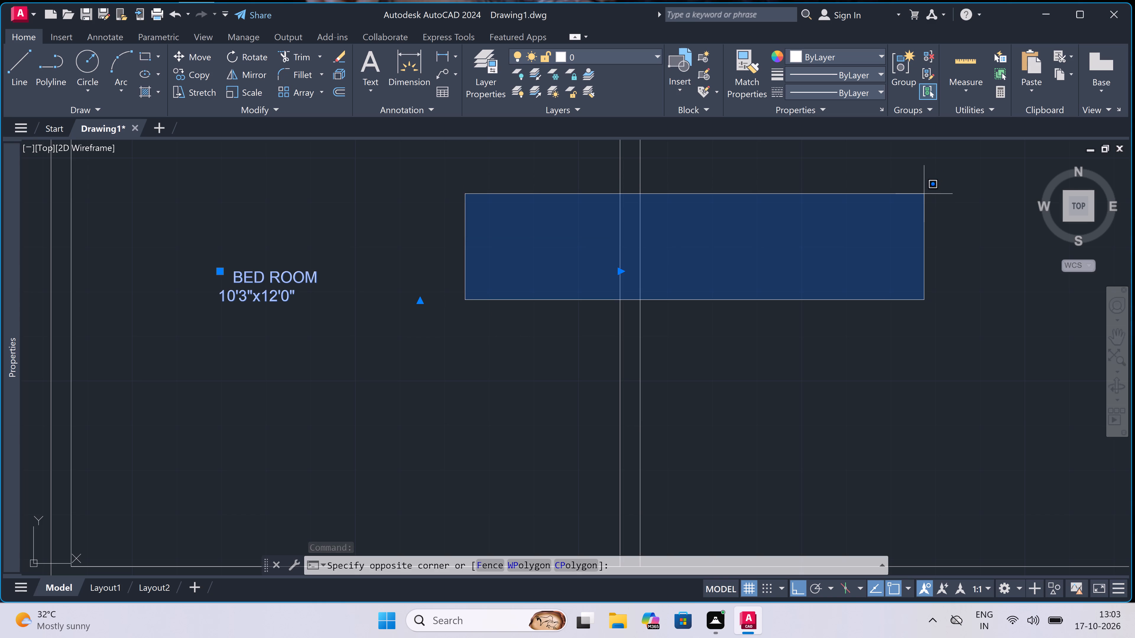
key(Escape)
key(Escape)
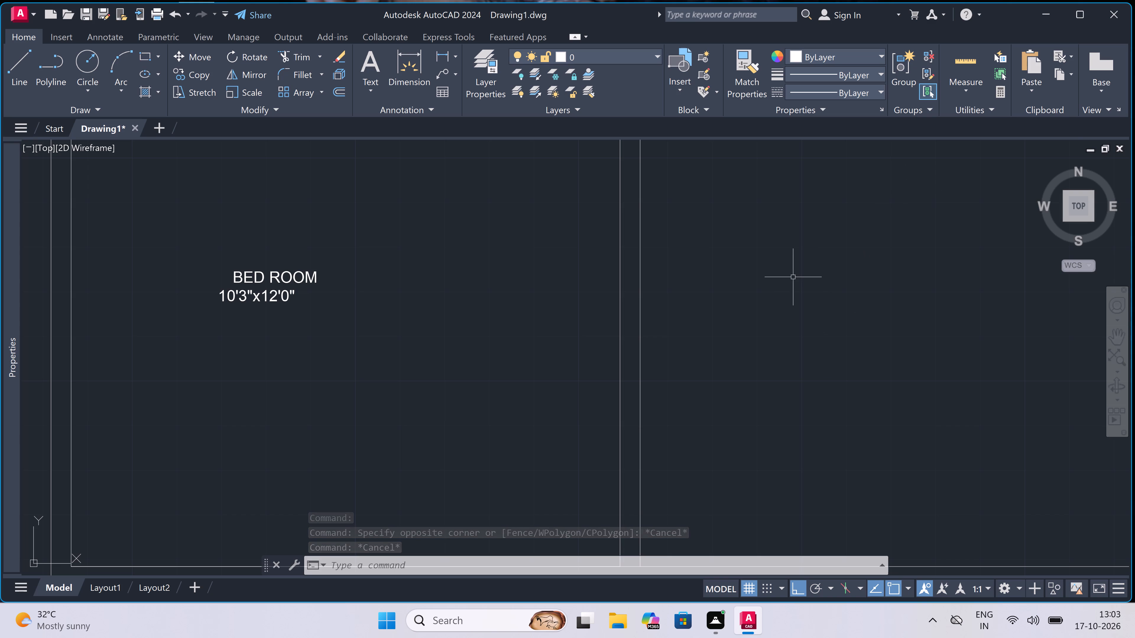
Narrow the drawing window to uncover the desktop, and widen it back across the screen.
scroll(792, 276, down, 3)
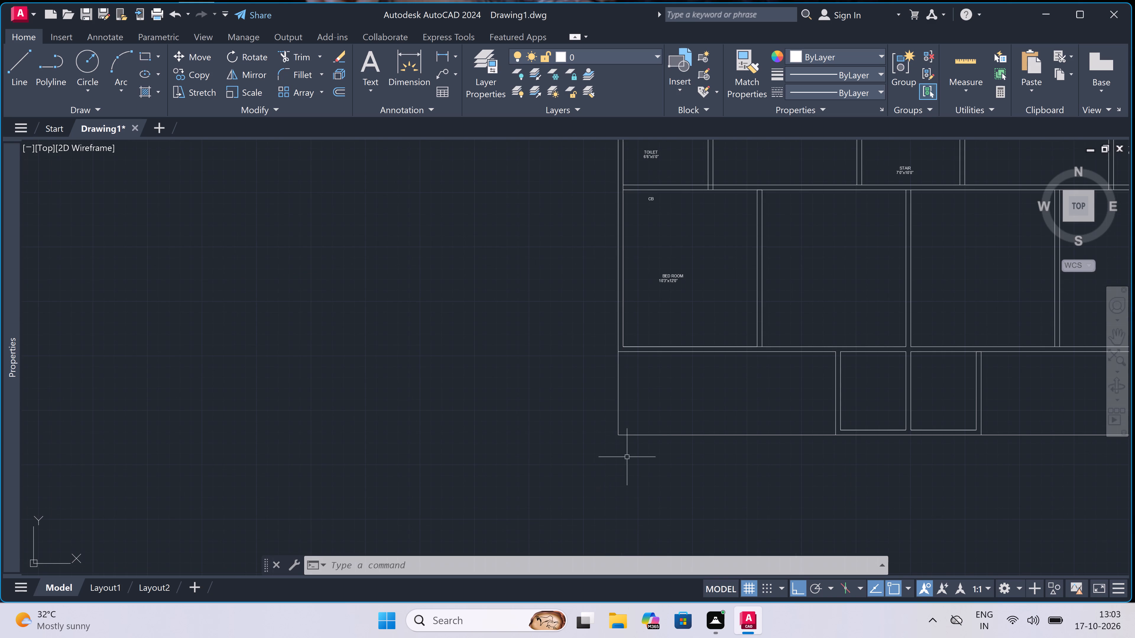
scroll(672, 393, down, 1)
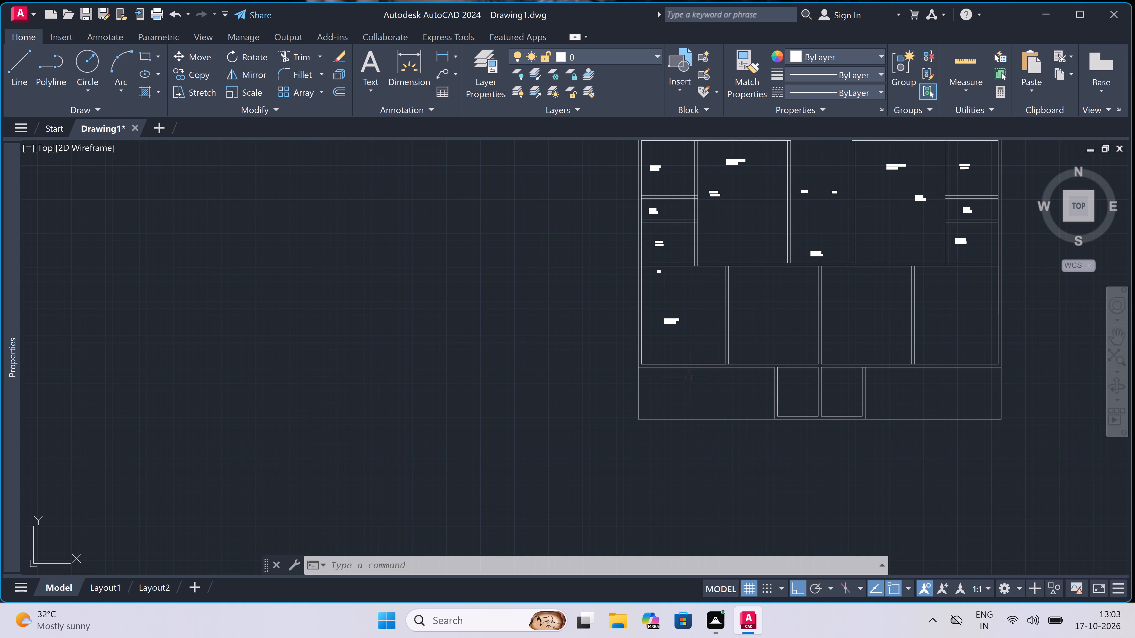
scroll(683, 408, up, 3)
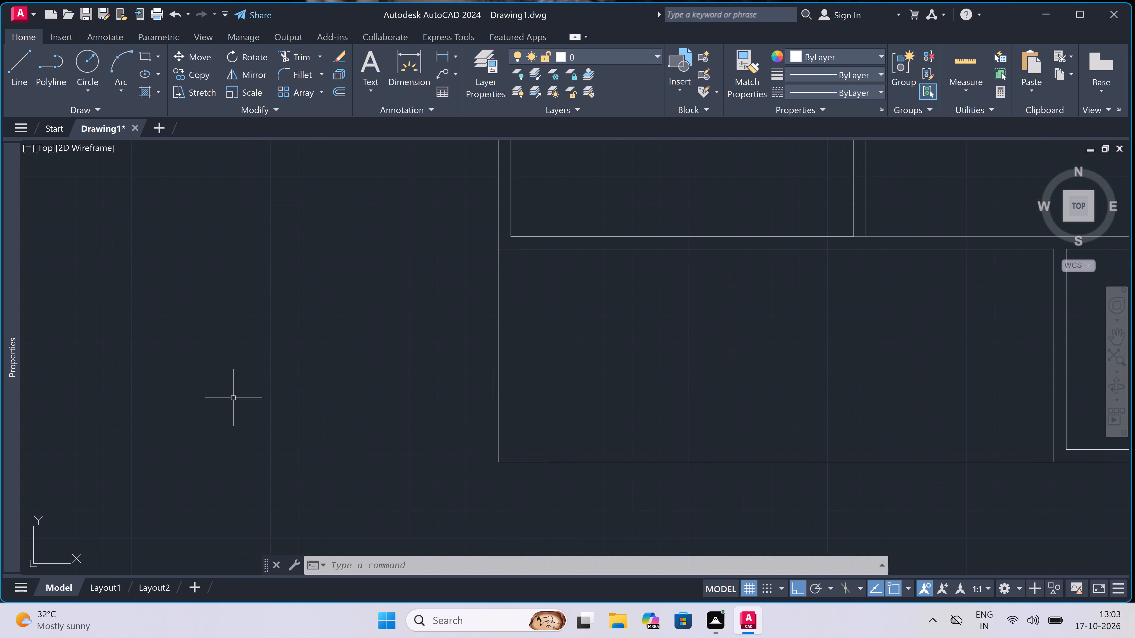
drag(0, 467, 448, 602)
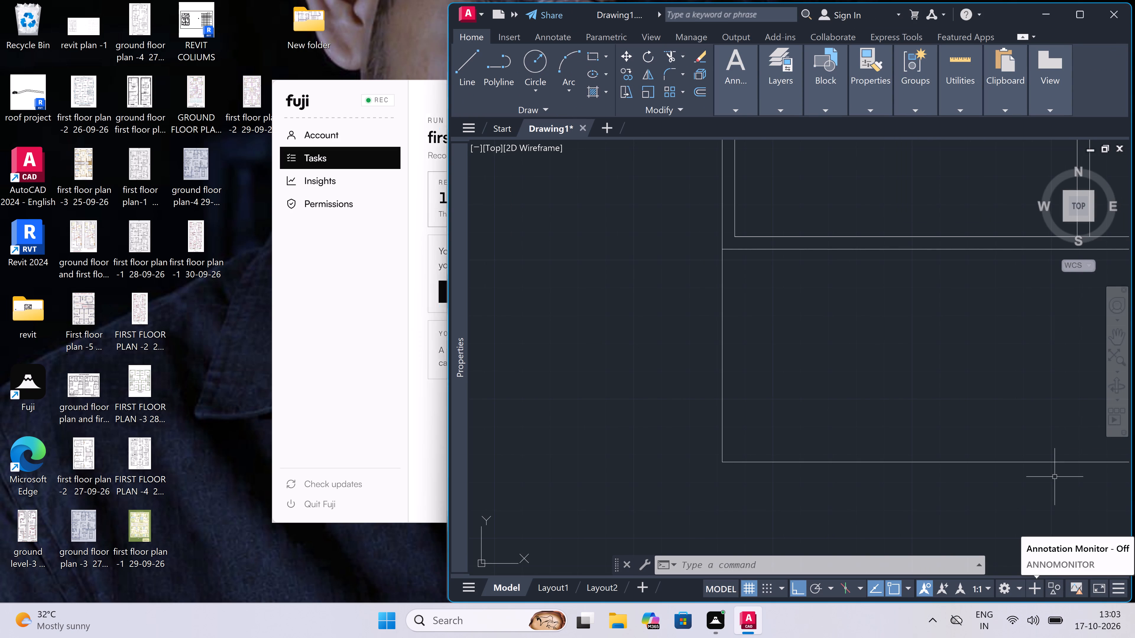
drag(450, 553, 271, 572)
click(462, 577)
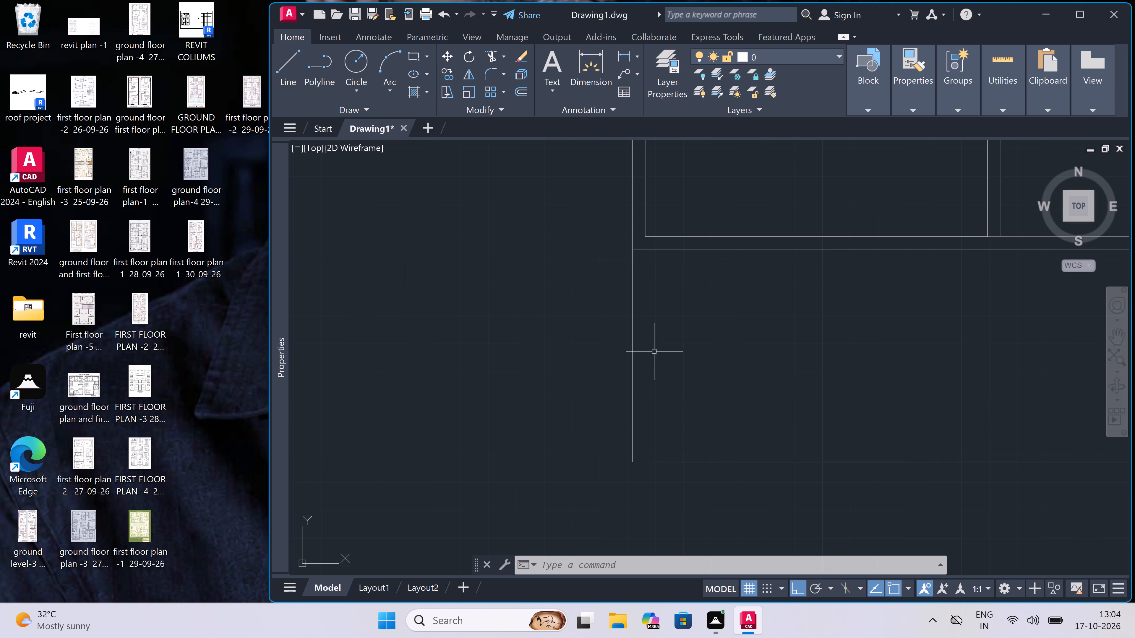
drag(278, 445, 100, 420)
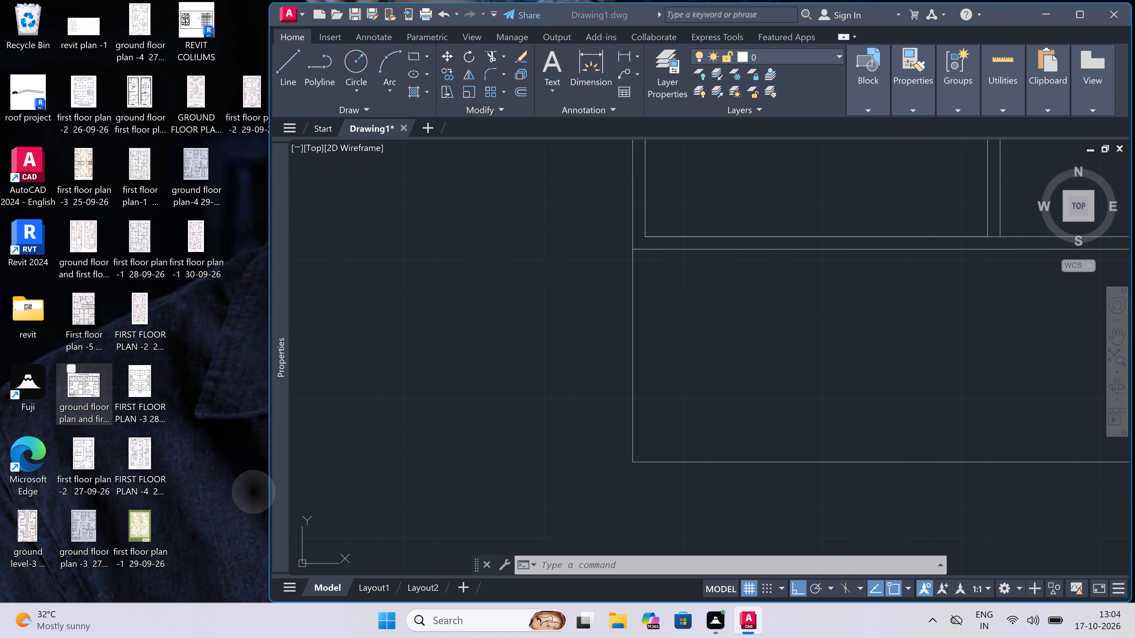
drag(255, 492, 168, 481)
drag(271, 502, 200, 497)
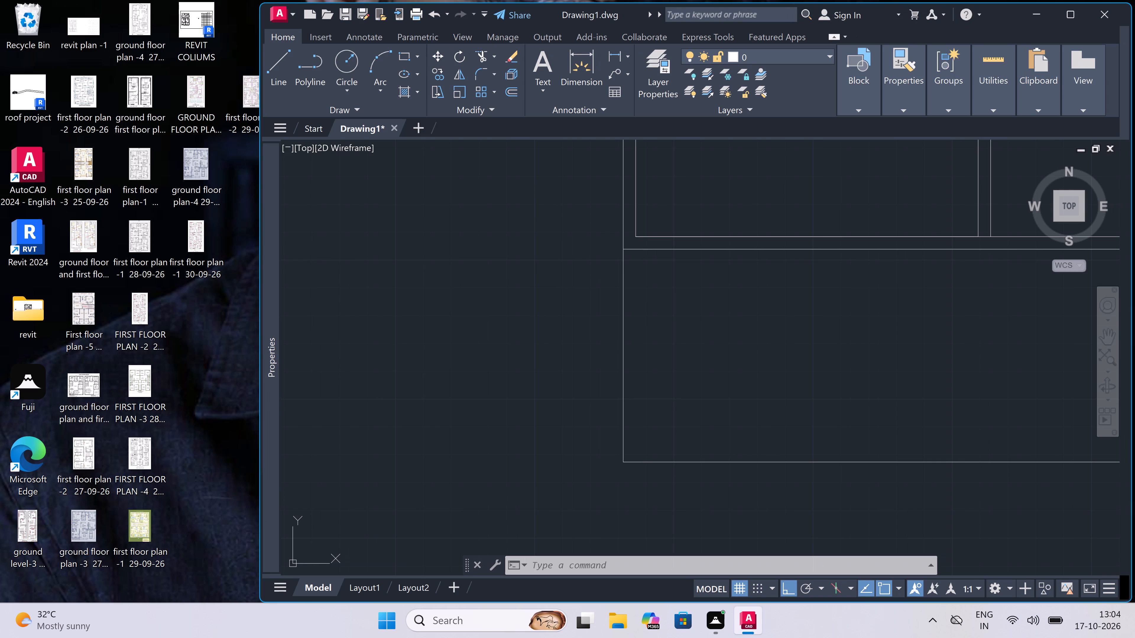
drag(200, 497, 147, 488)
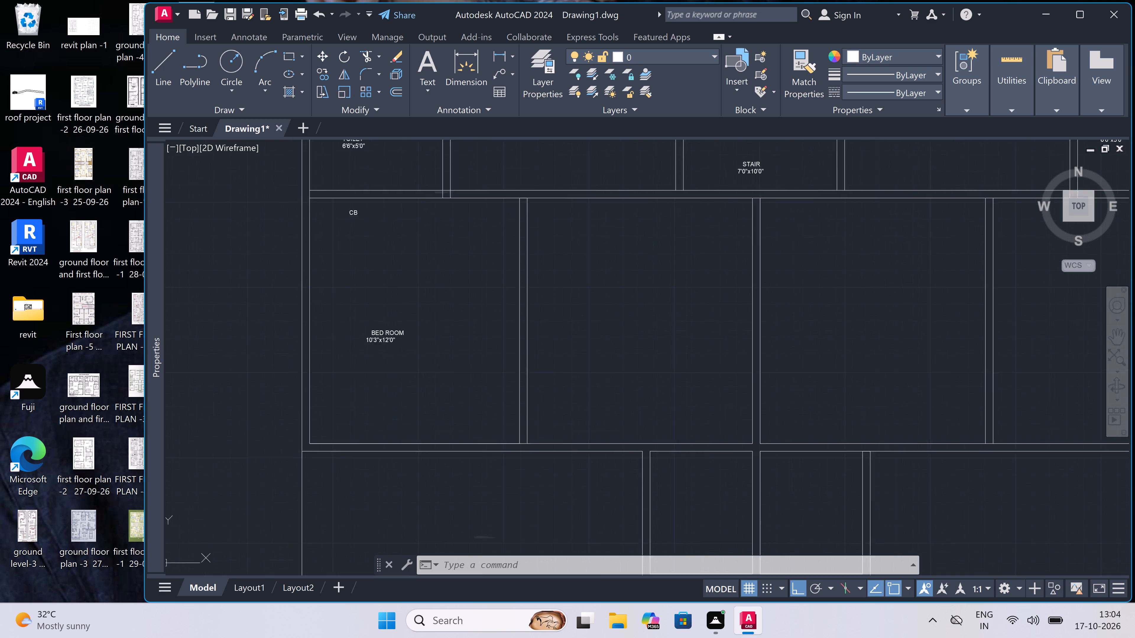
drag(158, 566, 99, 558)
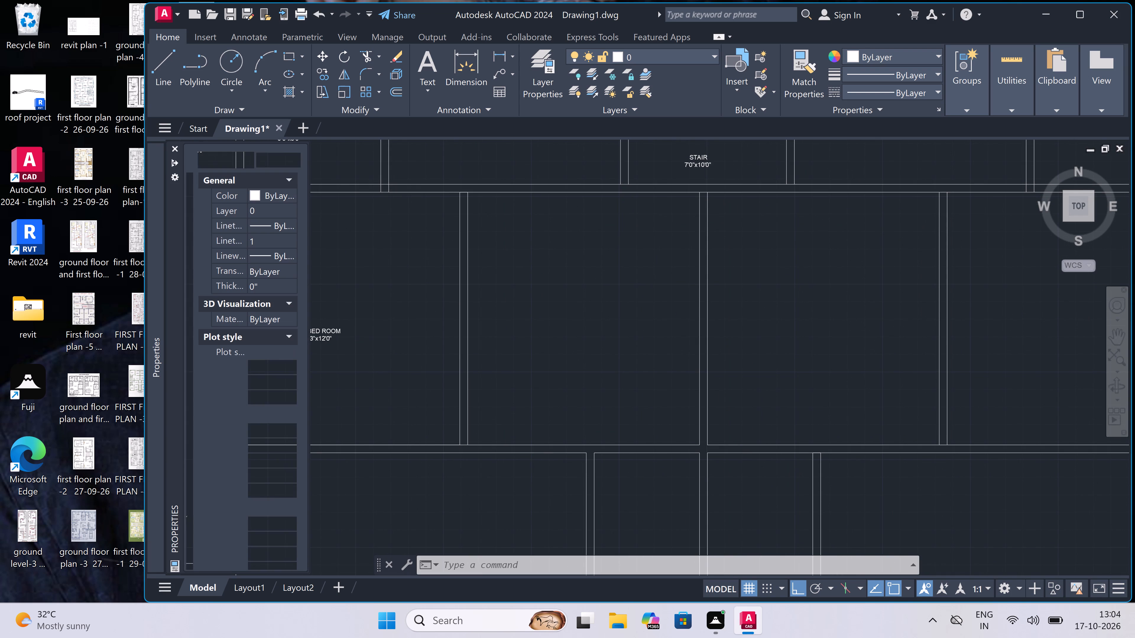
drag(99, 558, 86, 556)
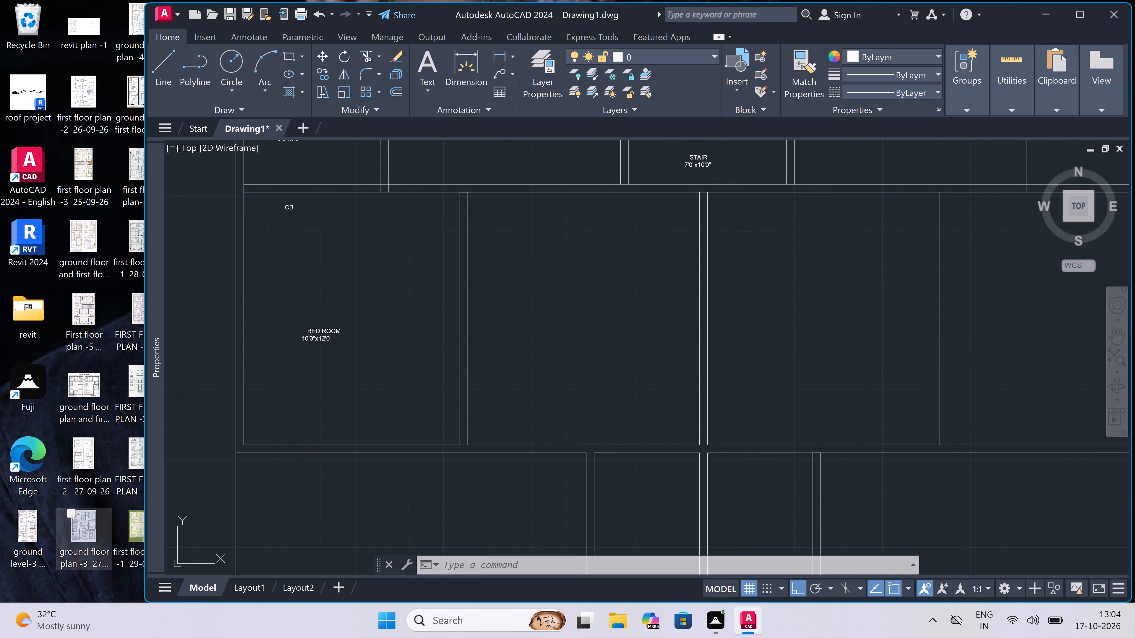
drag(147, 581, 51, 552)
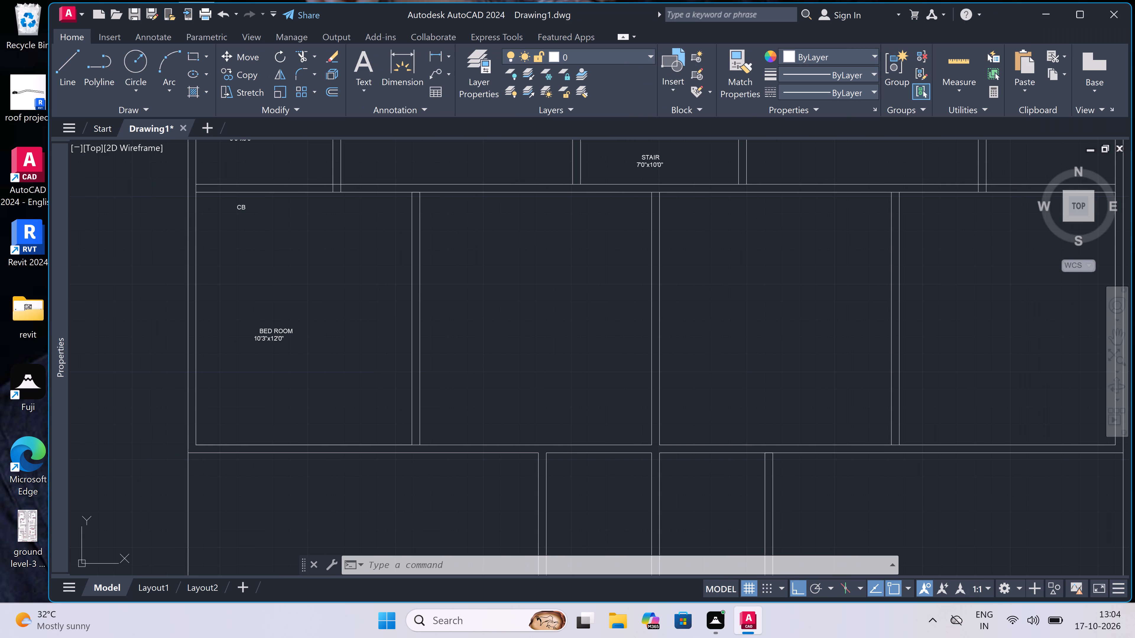
Turn on Clean Screen so the drawing area fills the whole display.
click(1103, 589)
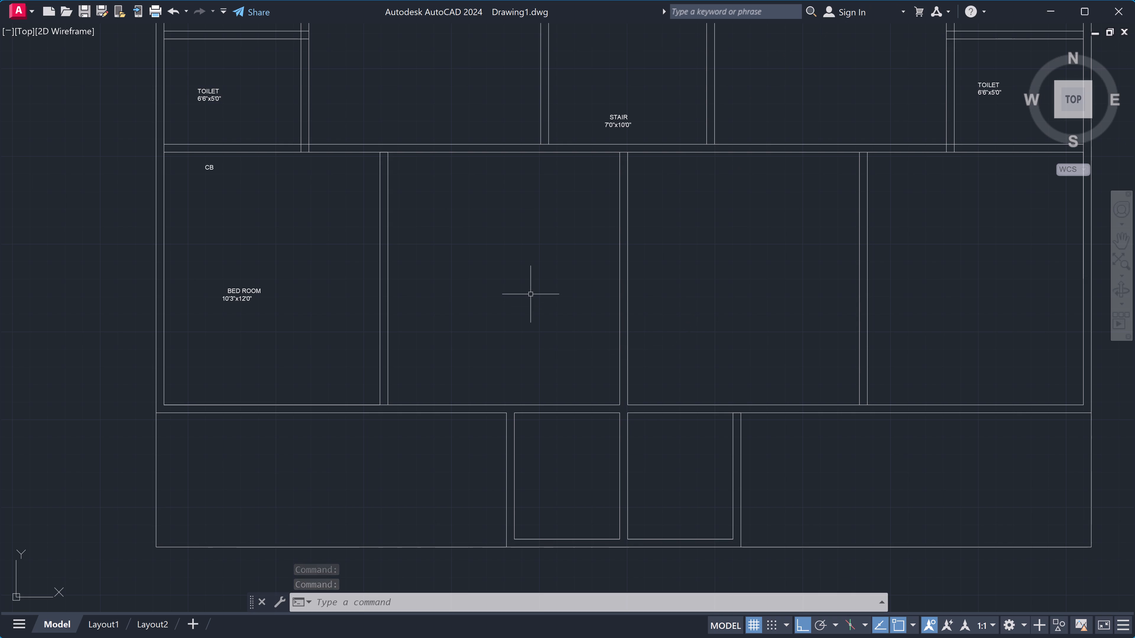
Start a multiline text label reading BED ROOM, mid-height in the room adjoining the 10'3"x12'0" BED ROOM.
click(465, 283)
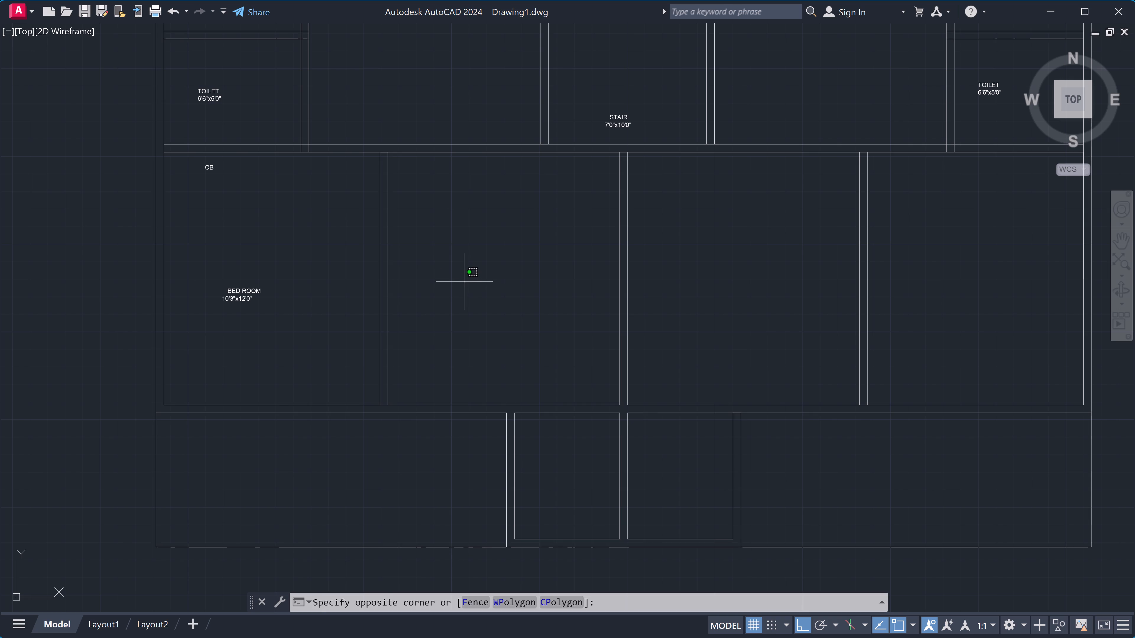
text(mt)
key(space)
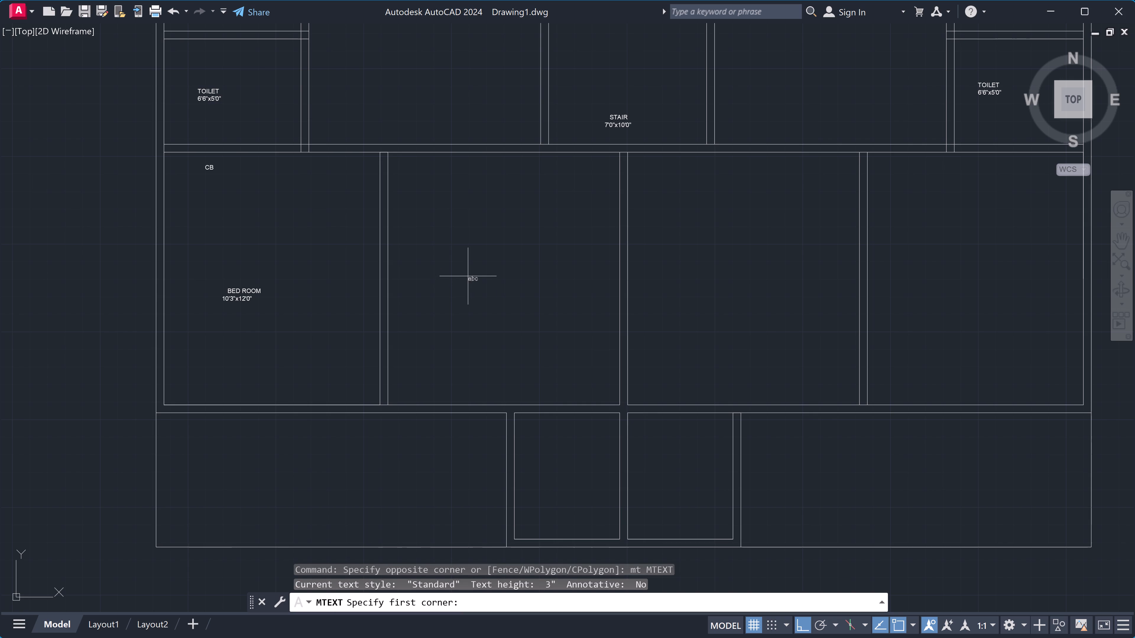
click(475, 285)
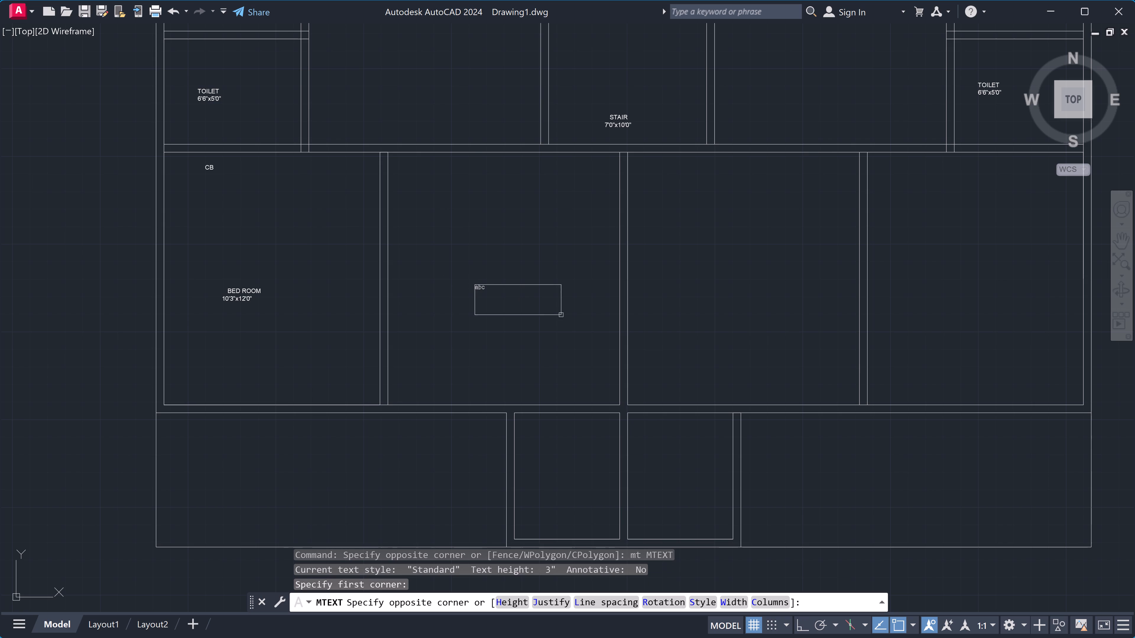
click(691, 317)
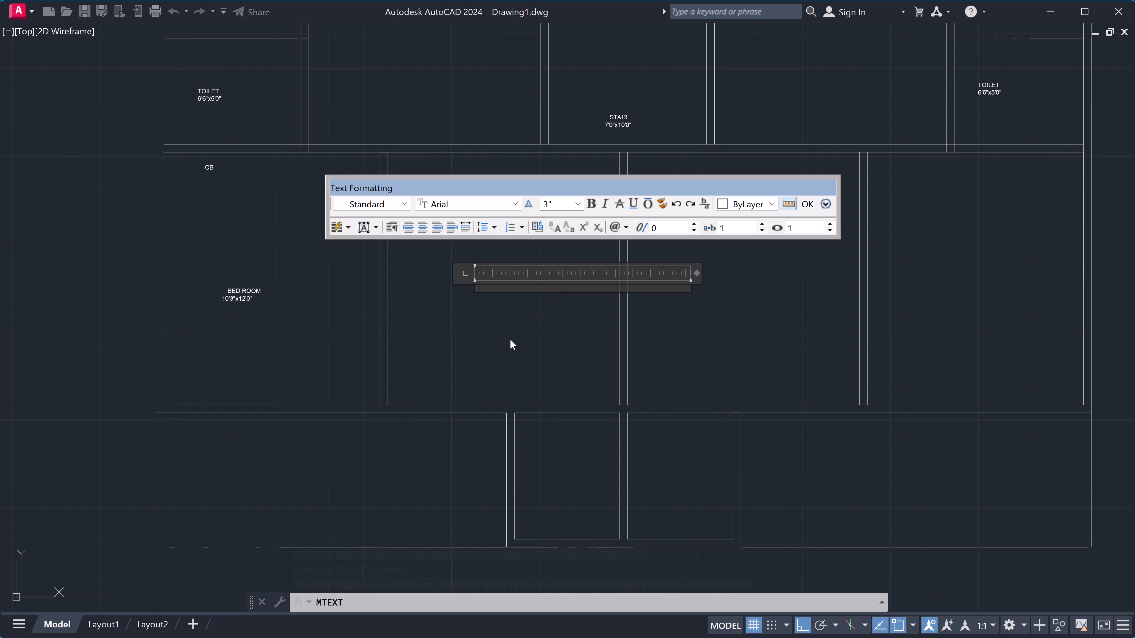
scroll(517, 332, up, 1)
scroll(517, 331, down, 1)
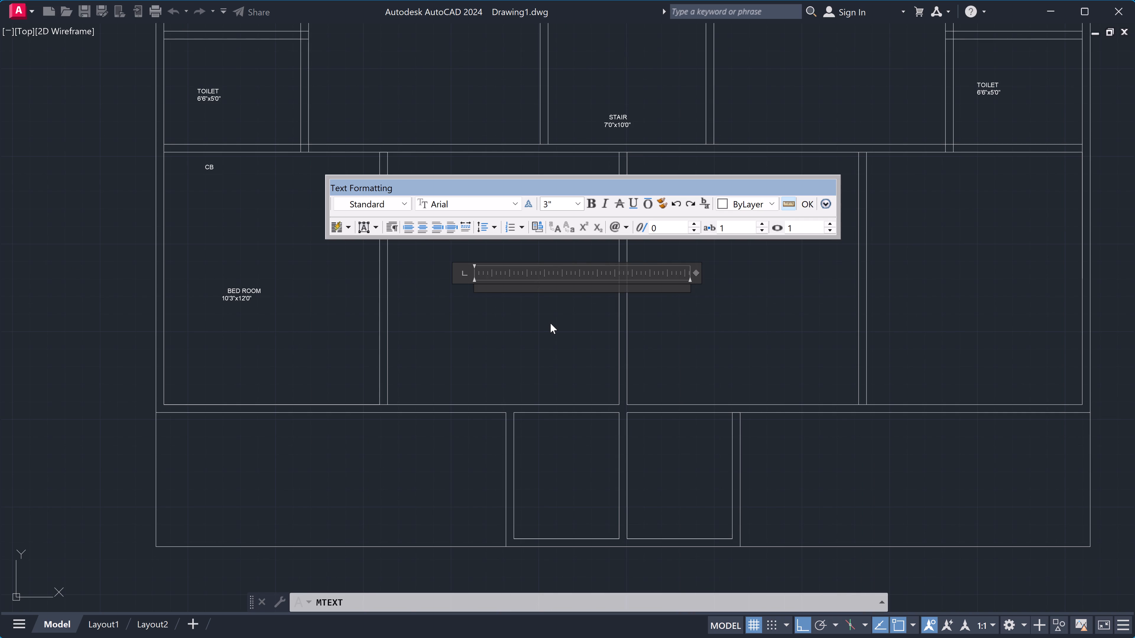
text(BED)
key(space)
text(ROOM)
Add 11'0"x12'0" as the second line of the BED ROOM label and finish the text.
key(Return)
text(11)
key(apostrophe)
key(0)
key(shift+quotedbl)
key(x)
text(12)
key(apostrophe)
text(0")
click(521, 472)
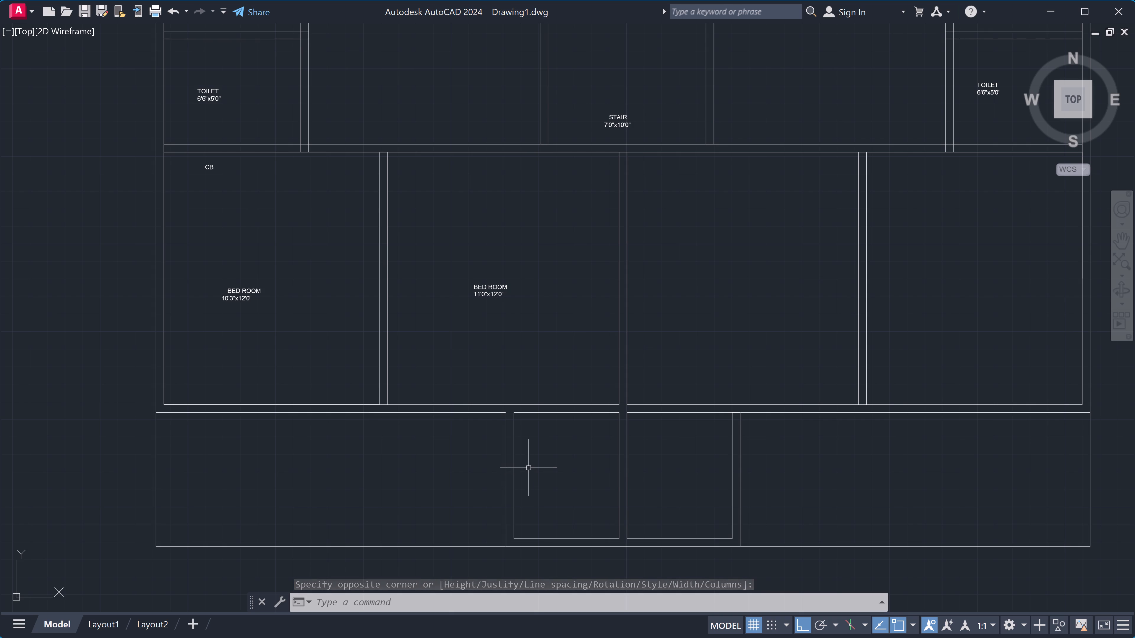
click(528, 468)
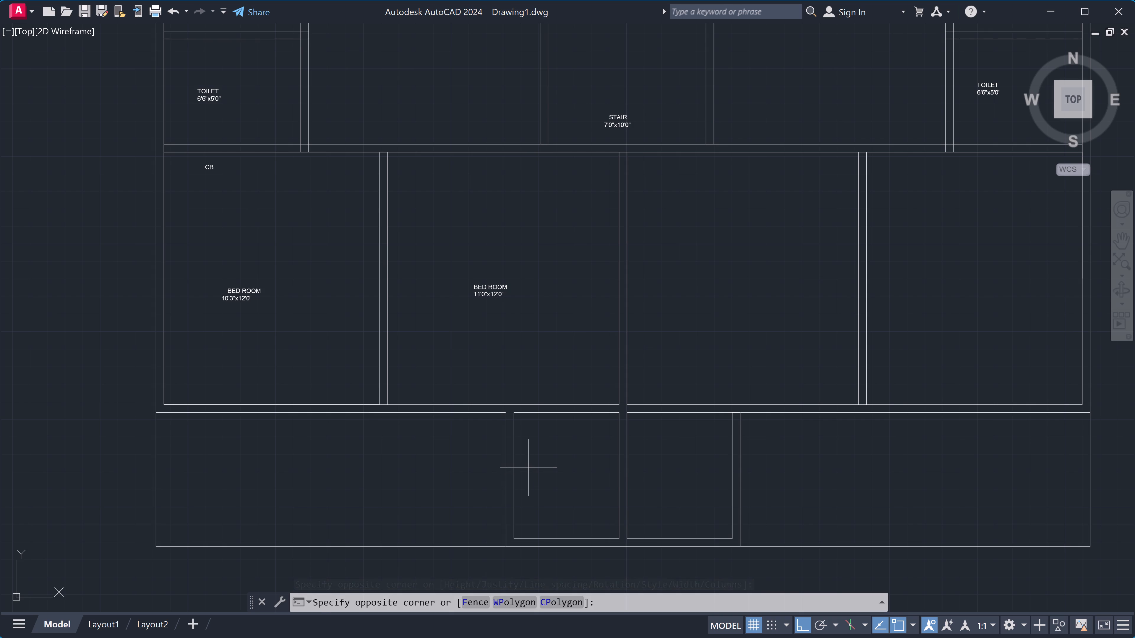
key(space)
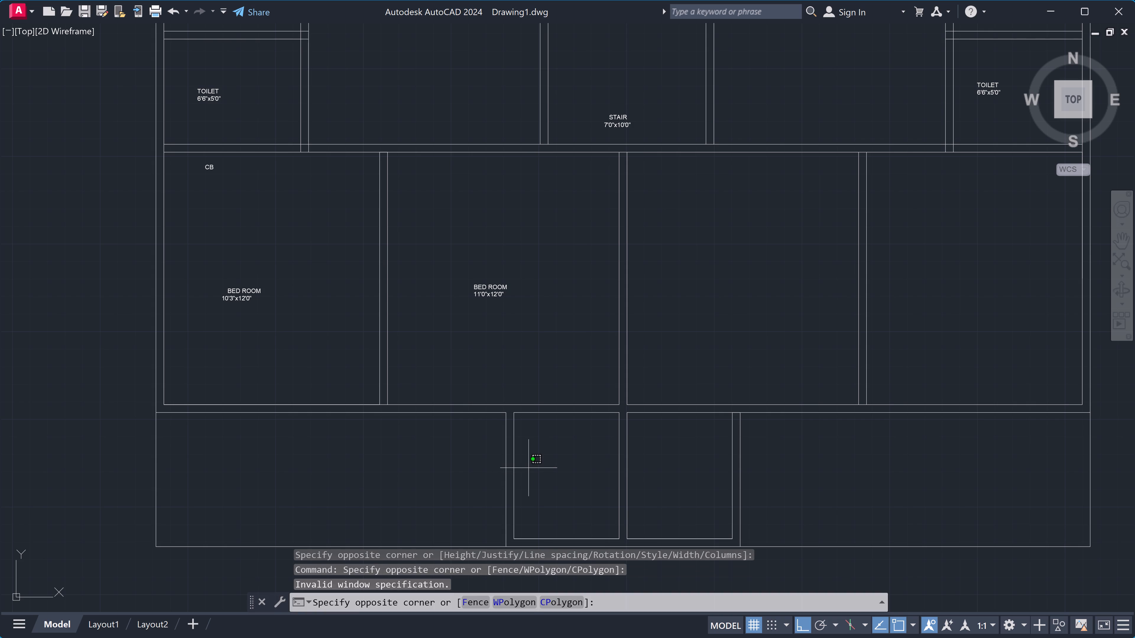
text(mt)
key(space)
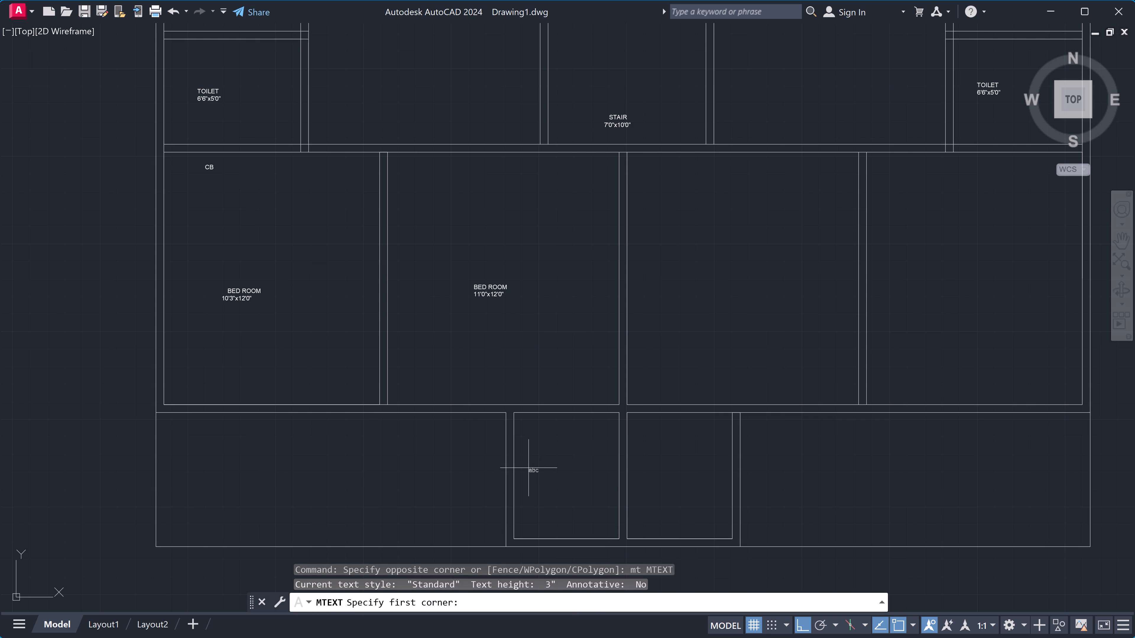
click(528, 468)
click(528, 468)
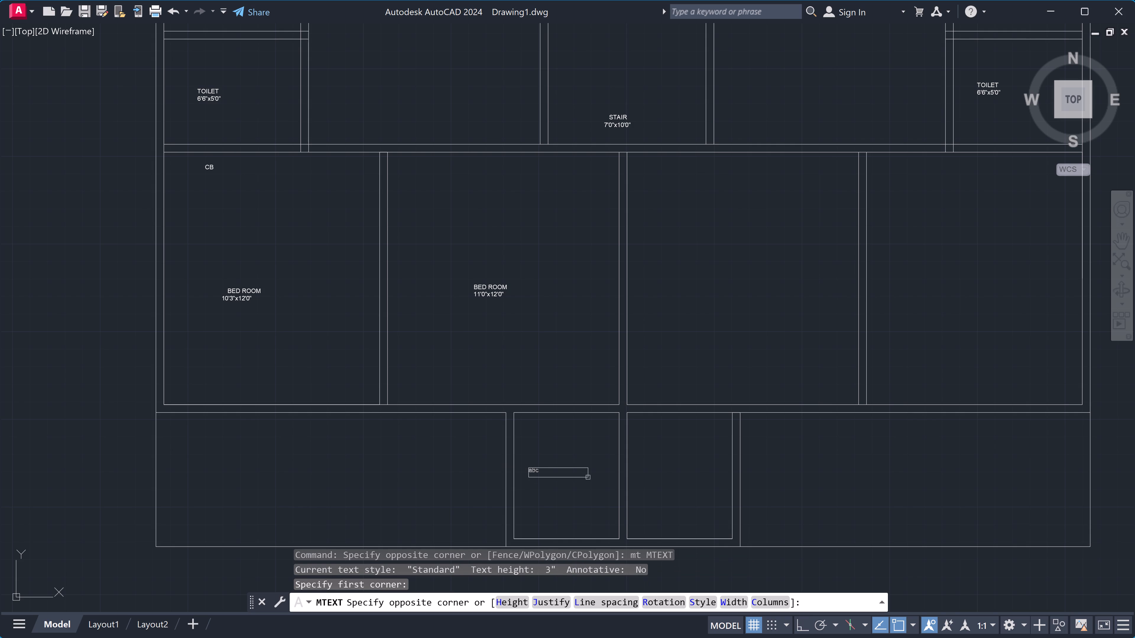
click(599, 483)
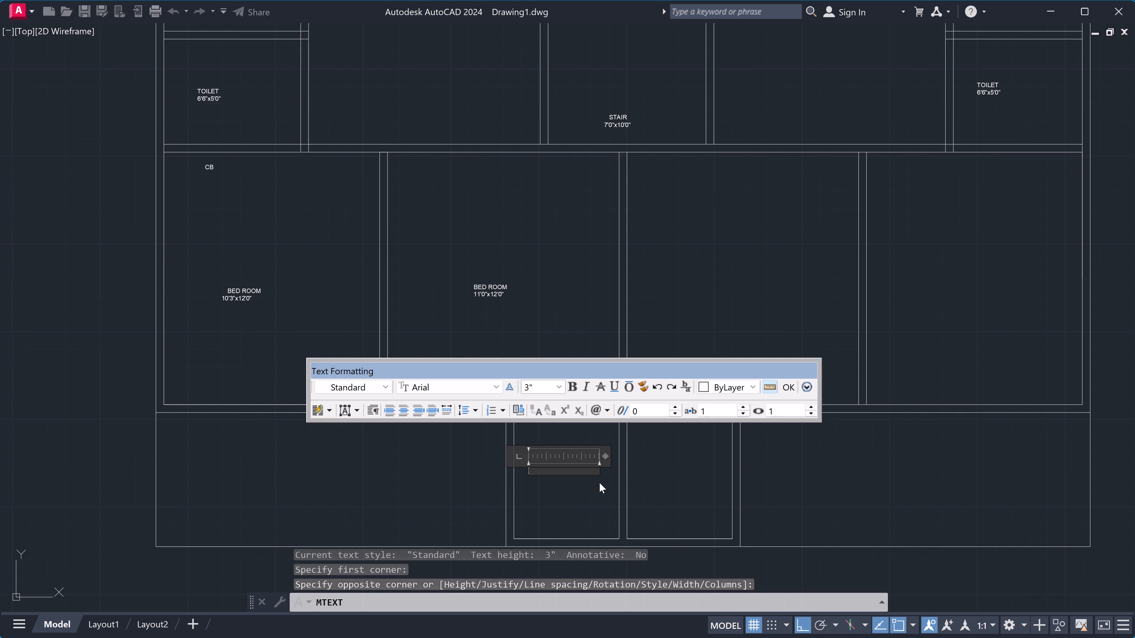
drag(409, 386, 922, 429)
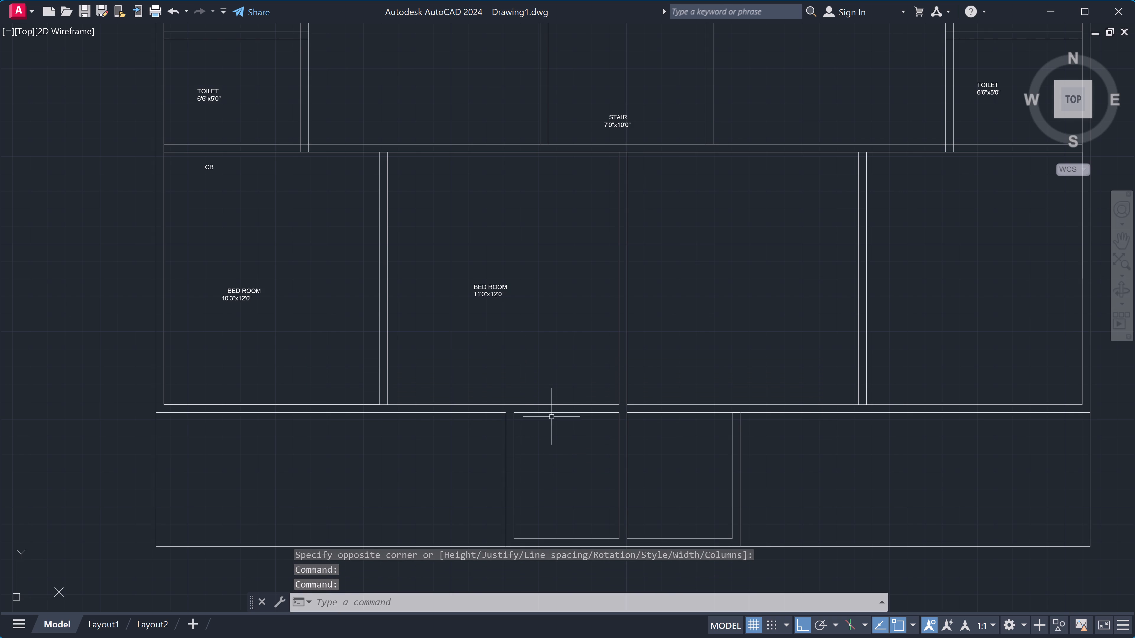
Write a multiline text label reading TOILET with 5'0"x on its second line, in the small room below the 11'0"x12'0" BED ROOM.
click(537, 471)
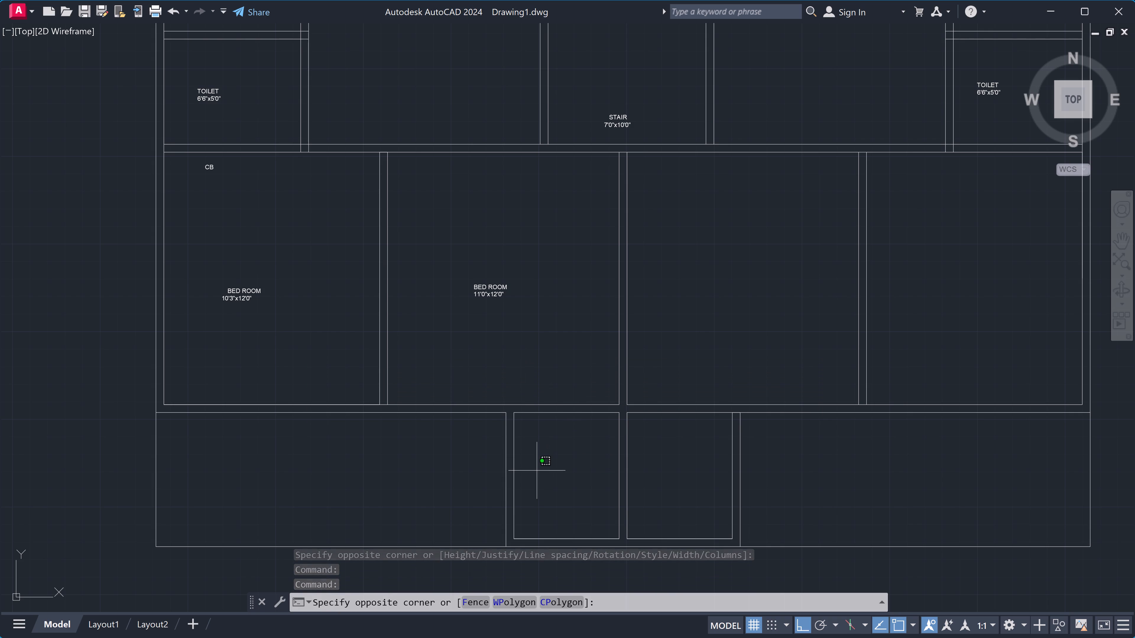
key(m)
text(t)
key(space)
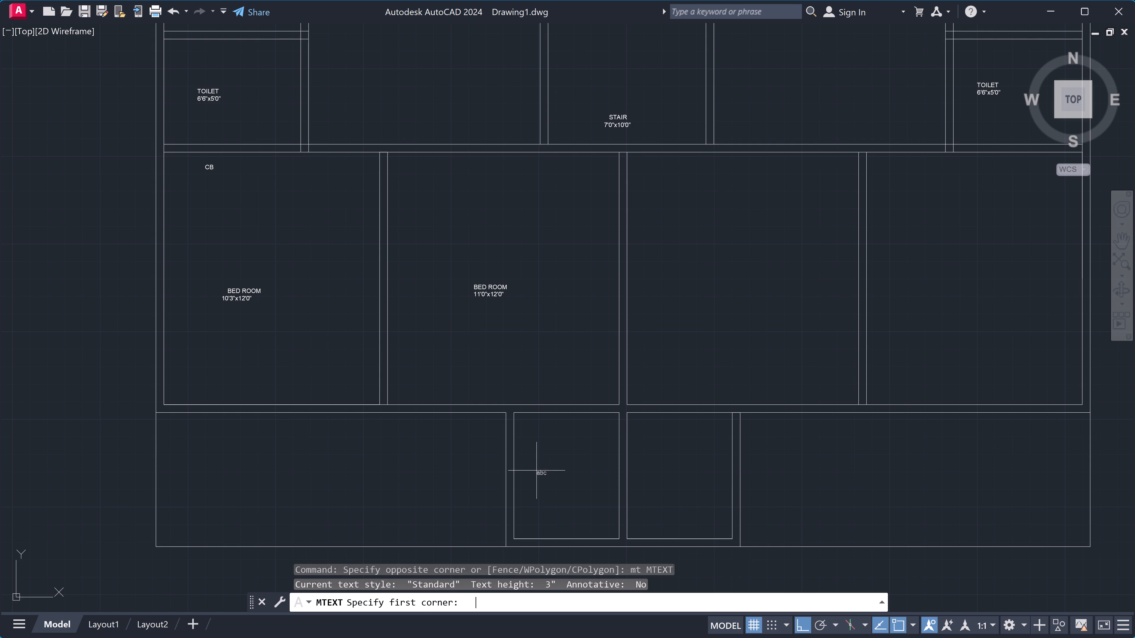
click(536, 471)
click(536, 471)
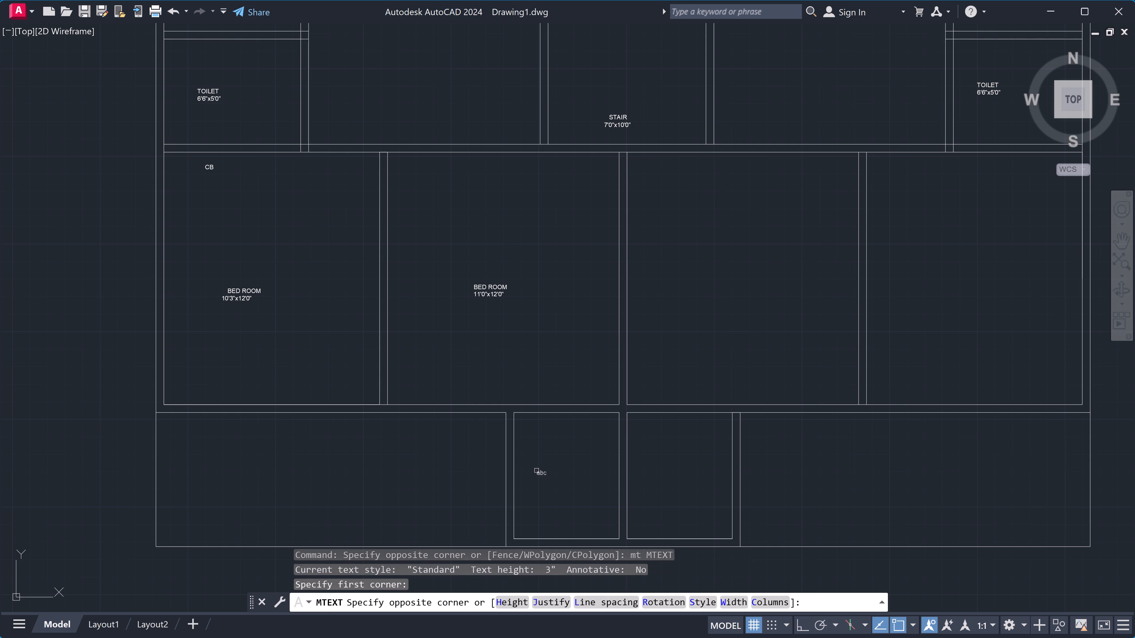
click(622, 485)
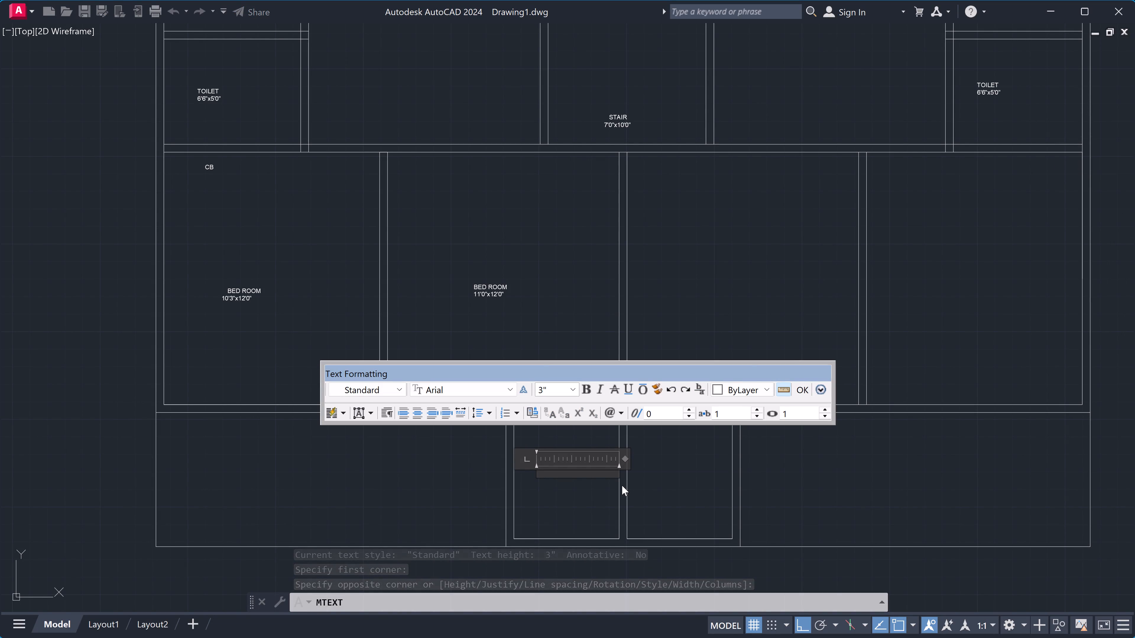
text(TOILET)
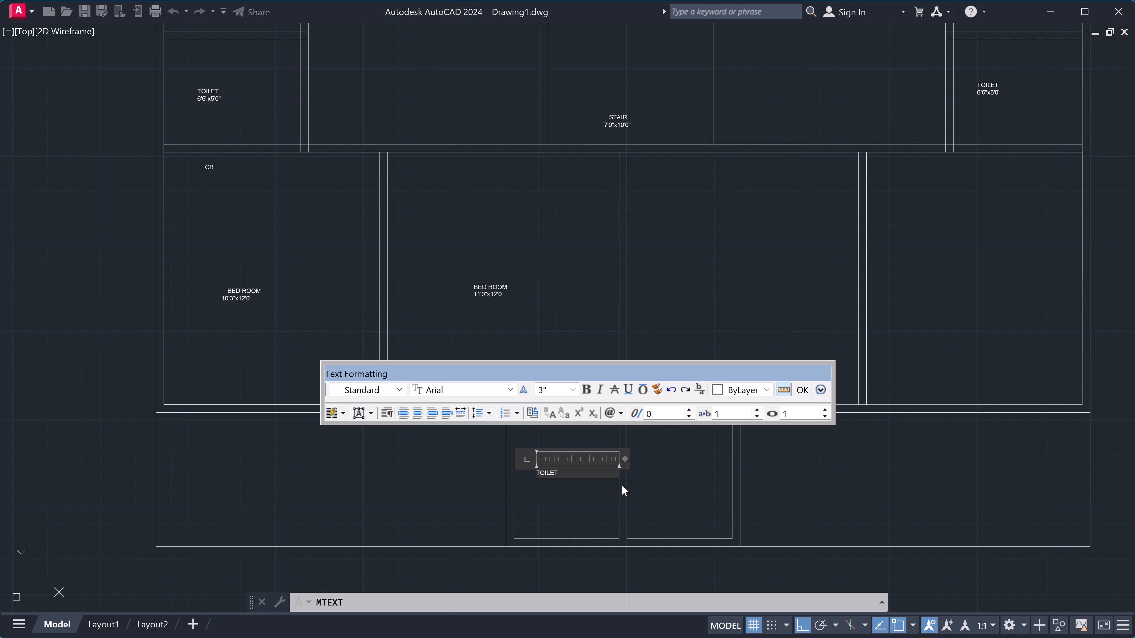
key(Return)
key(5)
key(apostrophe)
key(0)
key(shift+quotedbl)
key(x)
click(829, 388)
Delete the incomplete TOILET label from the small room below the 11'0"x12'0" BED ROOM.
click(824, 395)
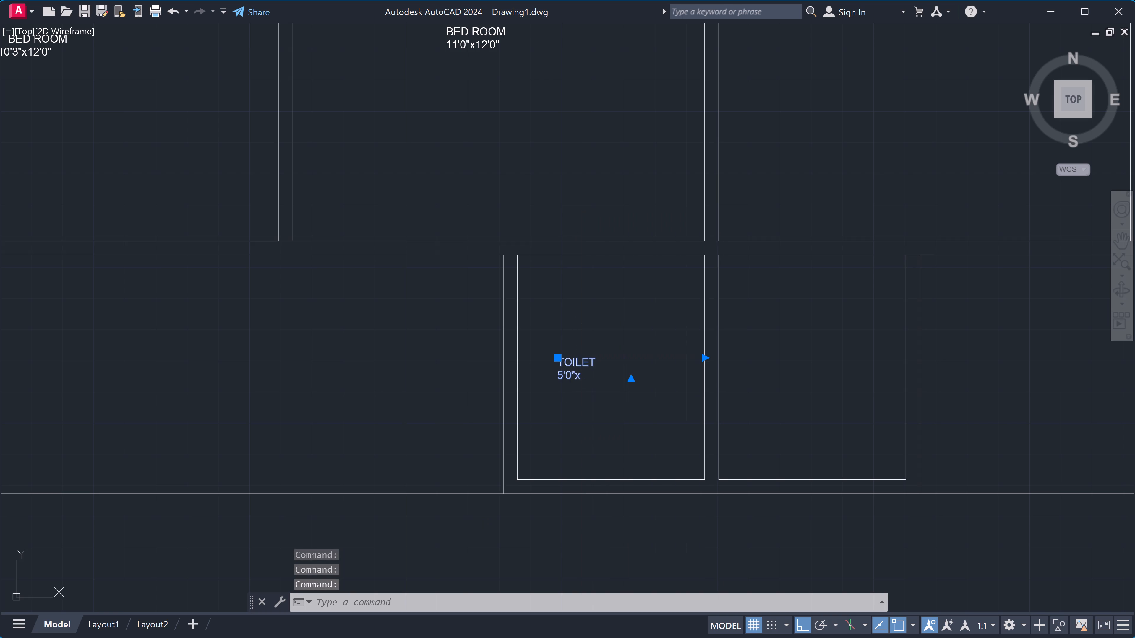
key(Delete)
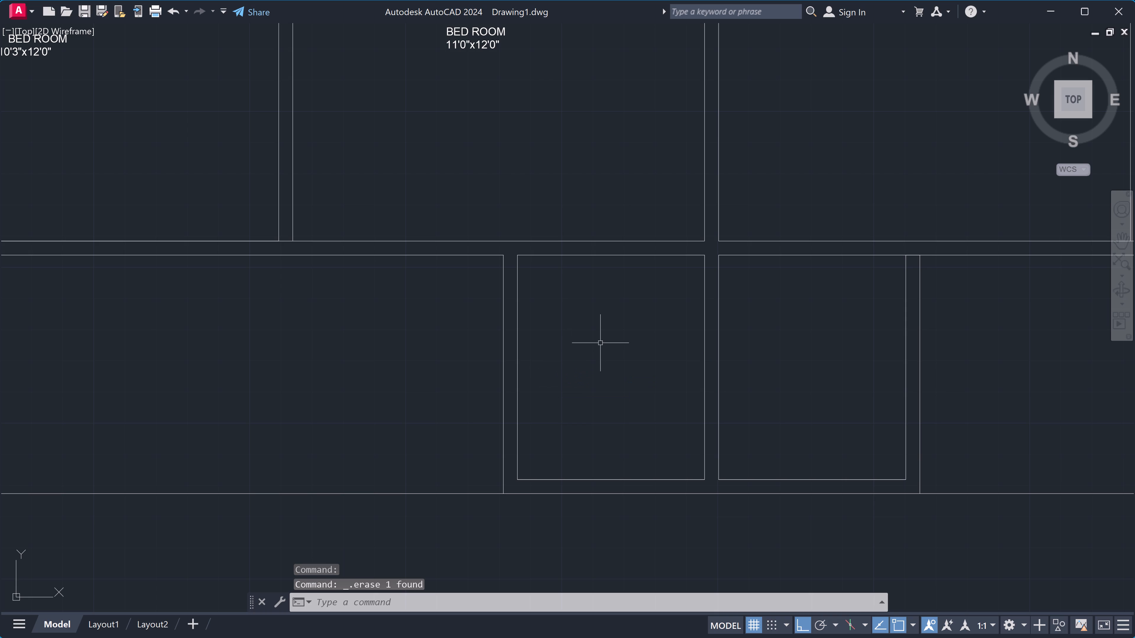
Start a multiline text label reading TOILET in the small room below the 11'0"x12'0" BED ROOM.
click(567, 367)
key(space)
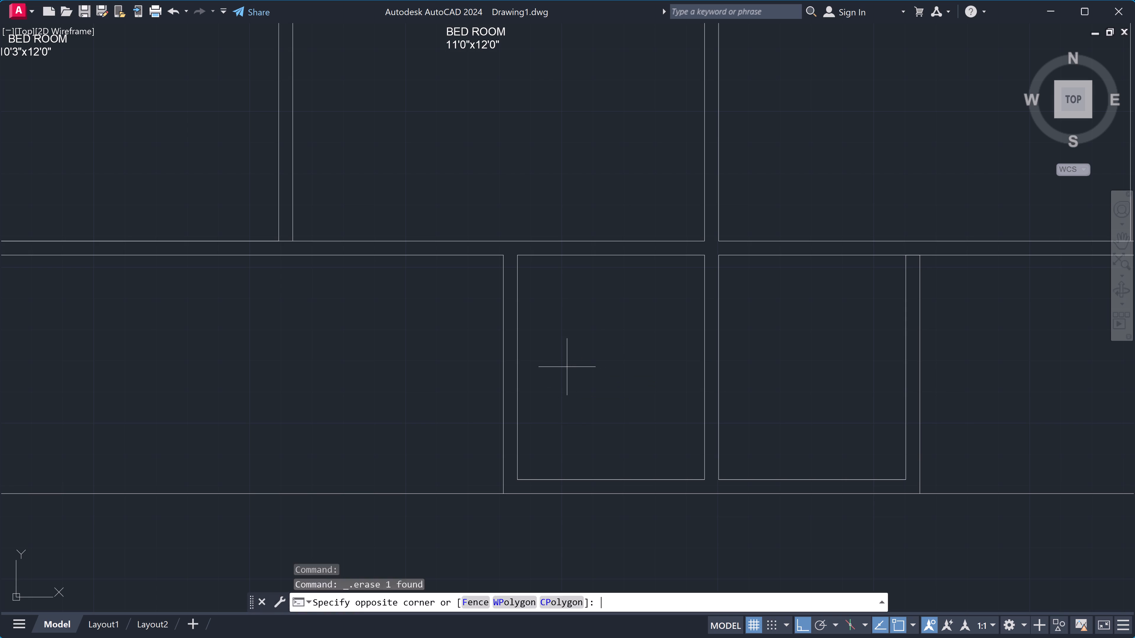
text(mt)
key(space)
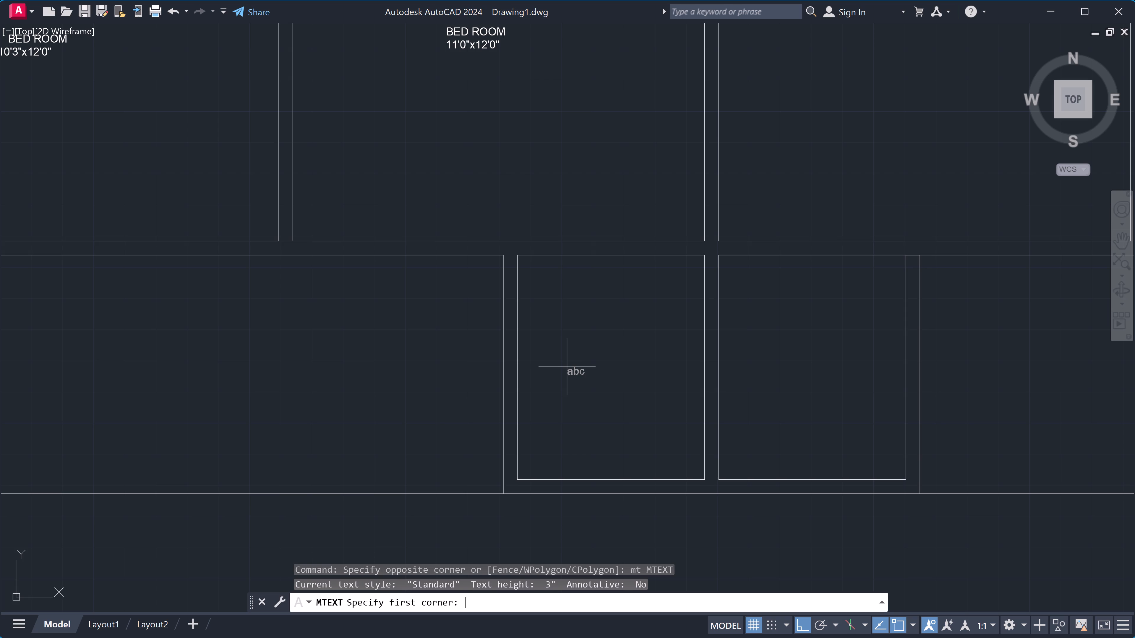
click(567, 367)
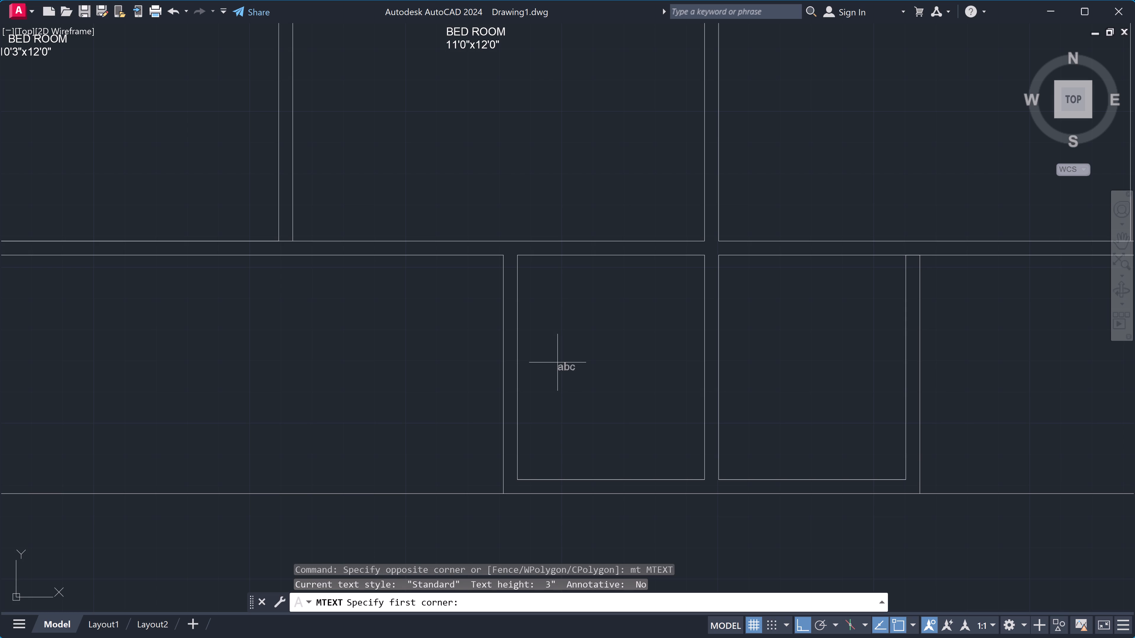
click(557, 362)
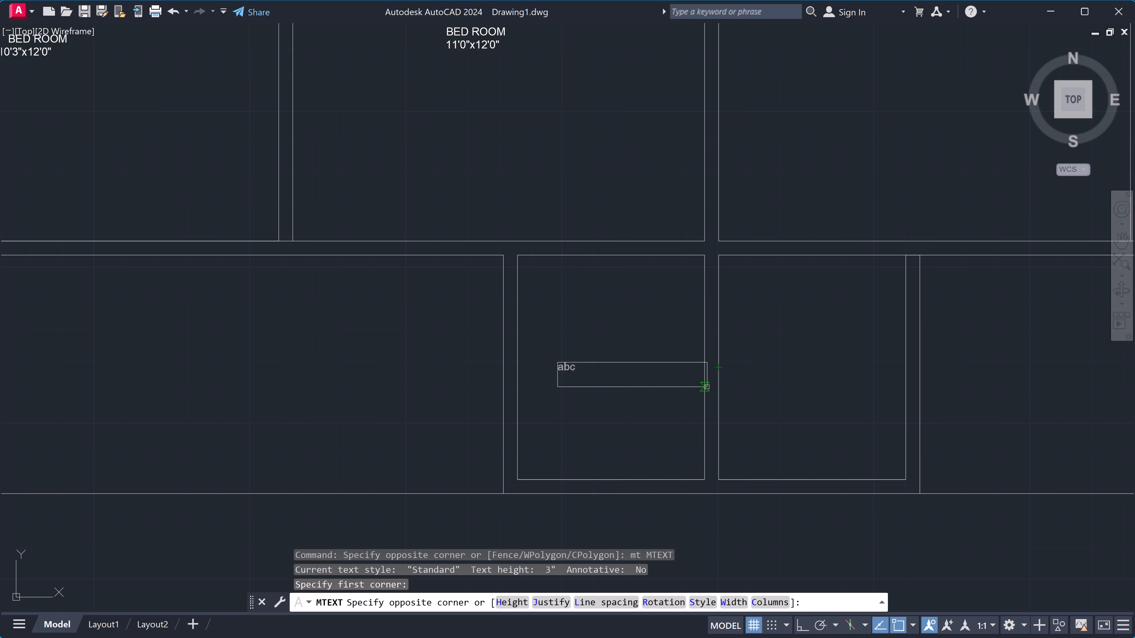
click(708, 381)
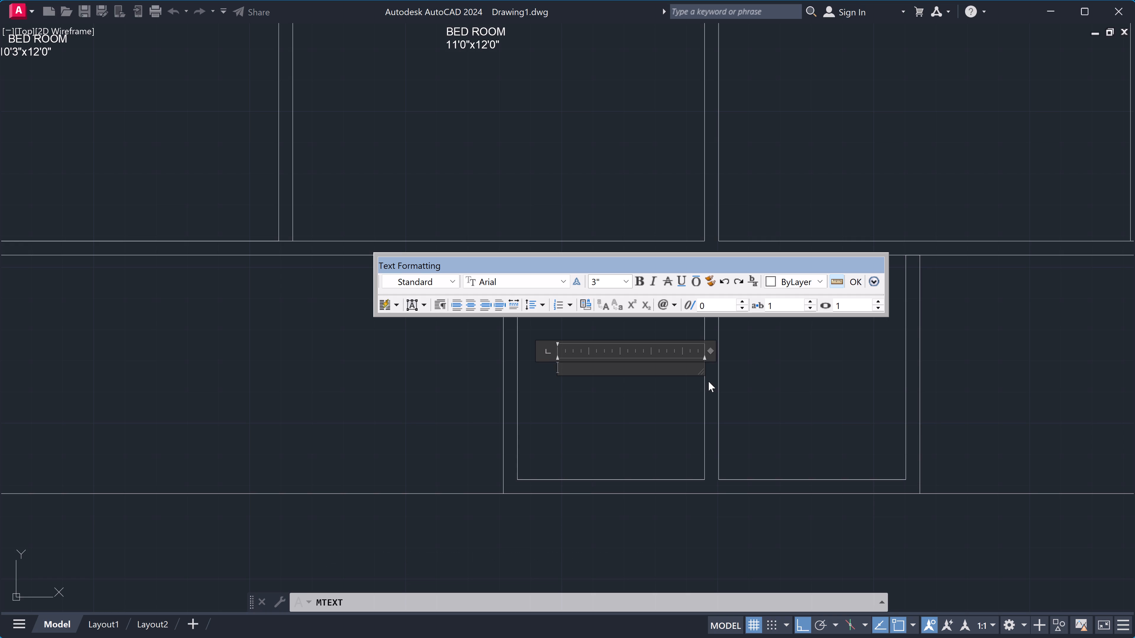
key(t)
key(BackSpace)
text(TOILET)
key(Return)
Add 5'0"x6'0" as the second line of the TOILET label and finish the text.
key(5)
key(apostrophe)
key(0)
key(shift+quotedbl)
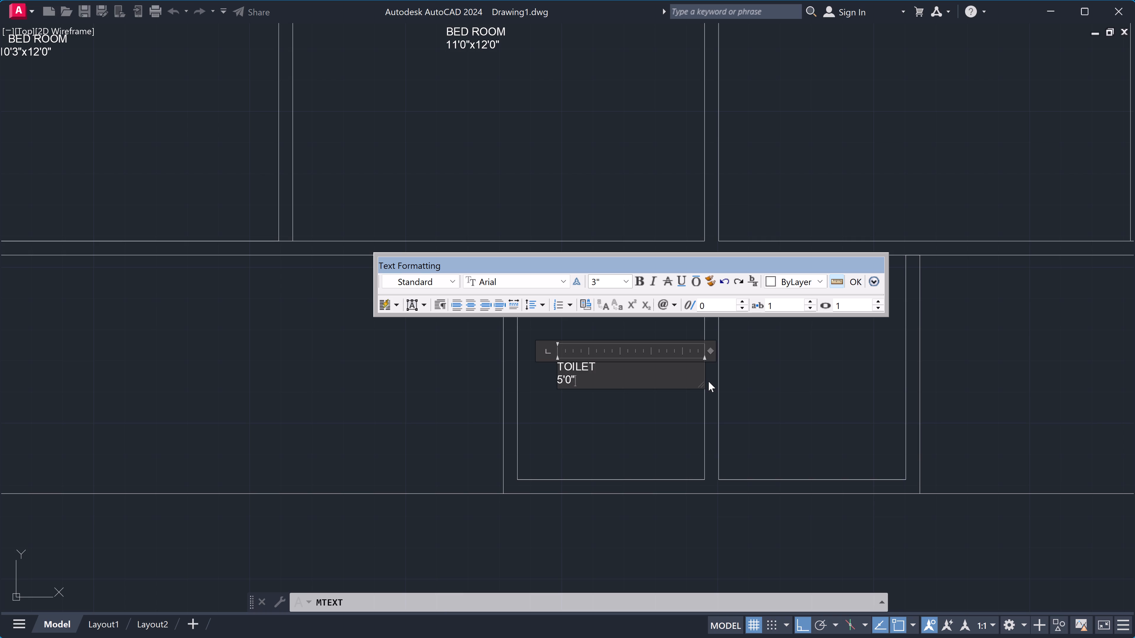
key(x)
key(6)
key(apostrophe)
text(0")
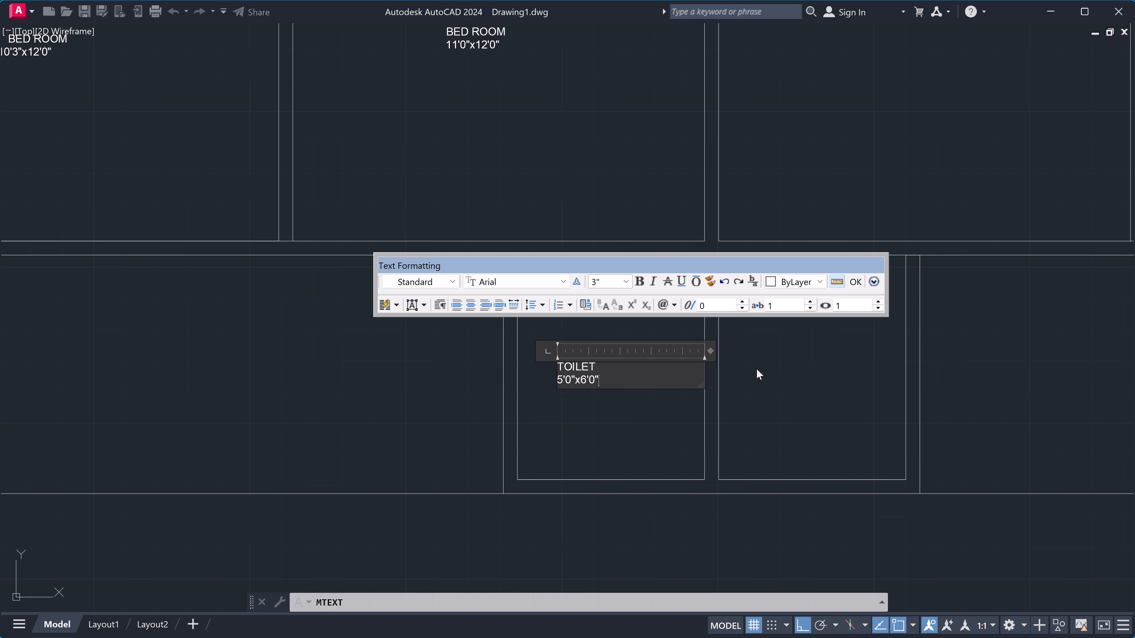
click(757, 369)
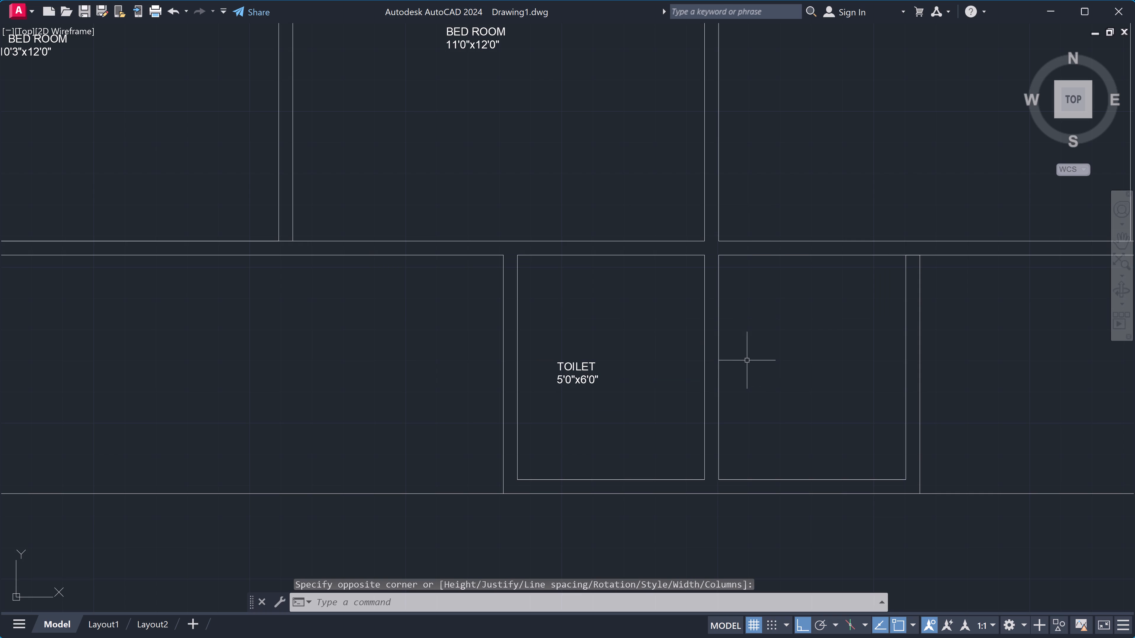
Start a multiline text label reading TOILET in the unlabelled small room adjoining the 5'0"x6'0" TOILET.
click(761, 362)
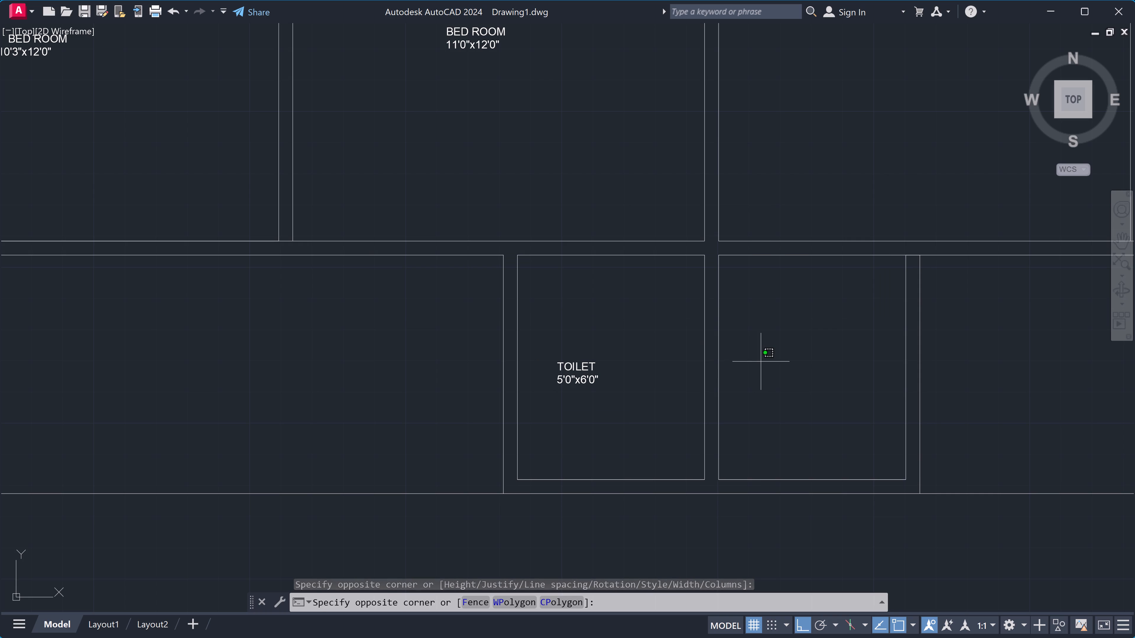
text(mt)
key(space)
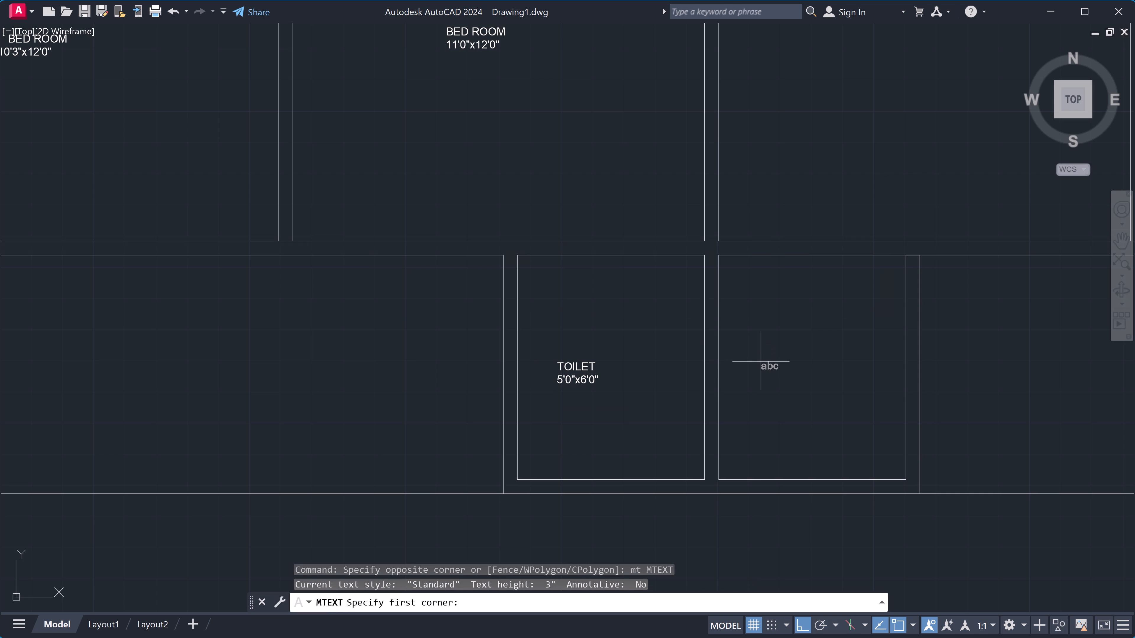
click(761, 362)
click(761, 362)
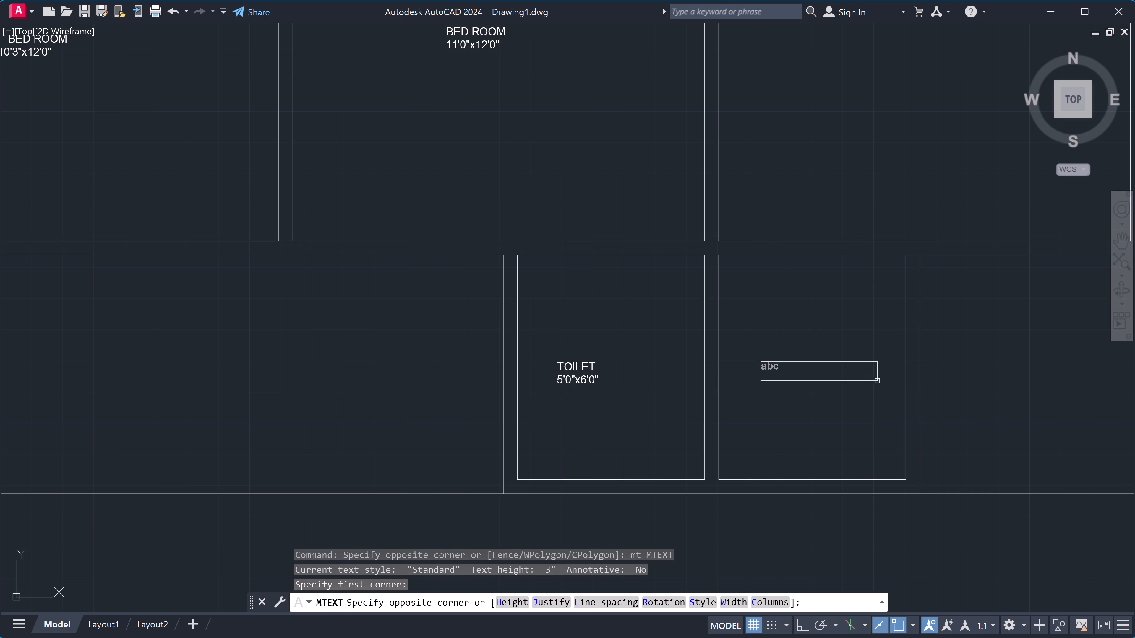
click(891, 394)
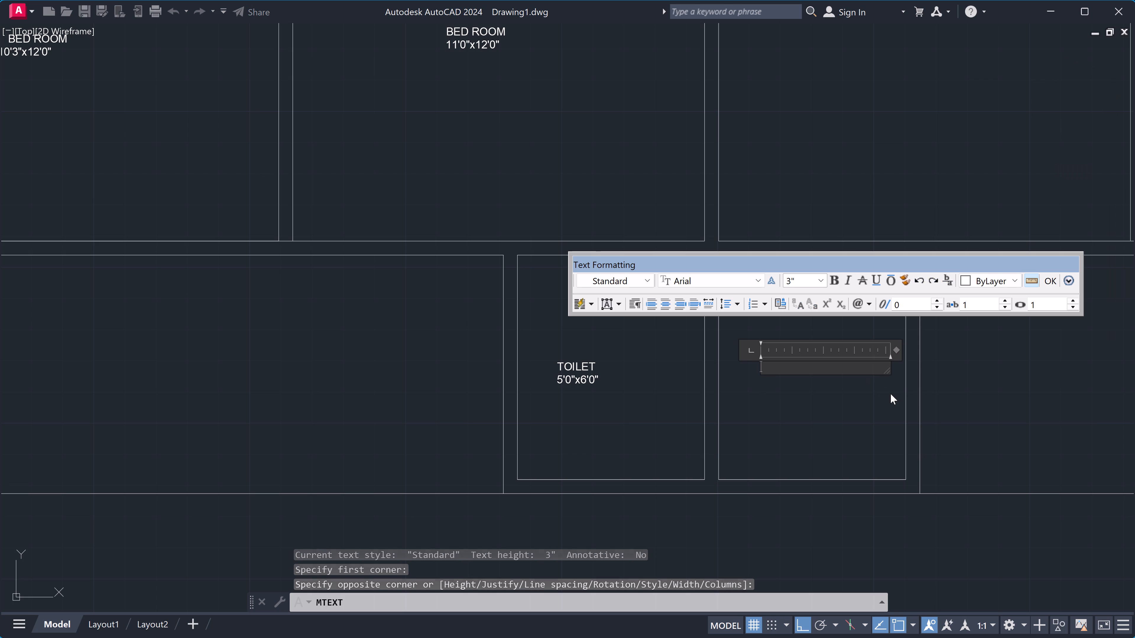
key(t)
text(OILET)
key(Return)
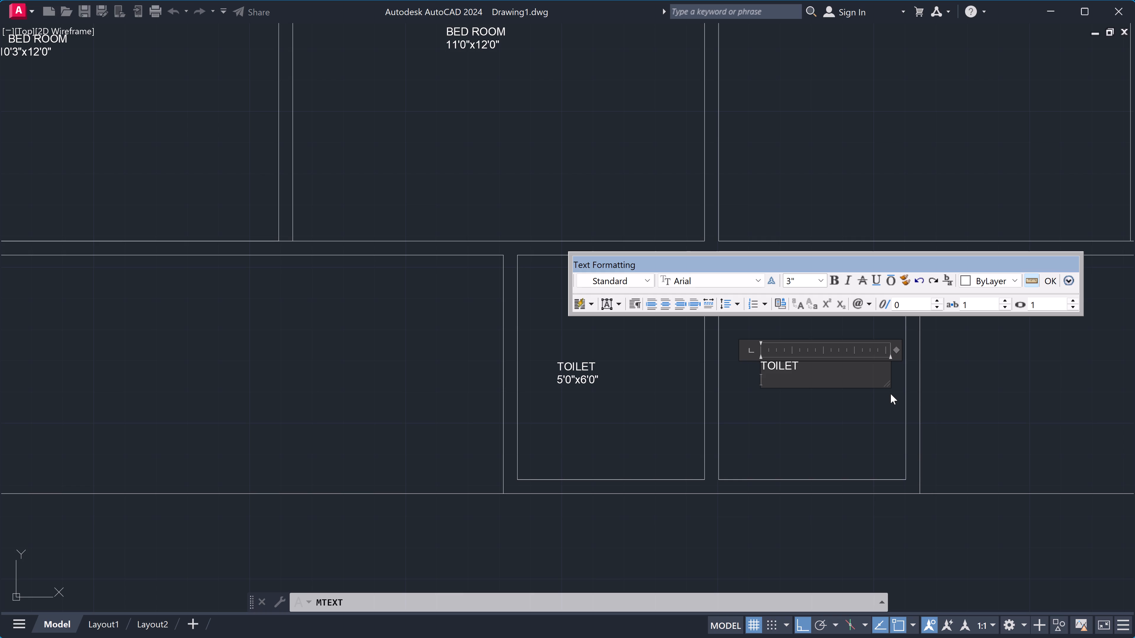
Add 5'0"x6'0" as the second line of the adjoining room's TOILET label and finish the text.
key(5)
scroll(888, 393, down, 2)
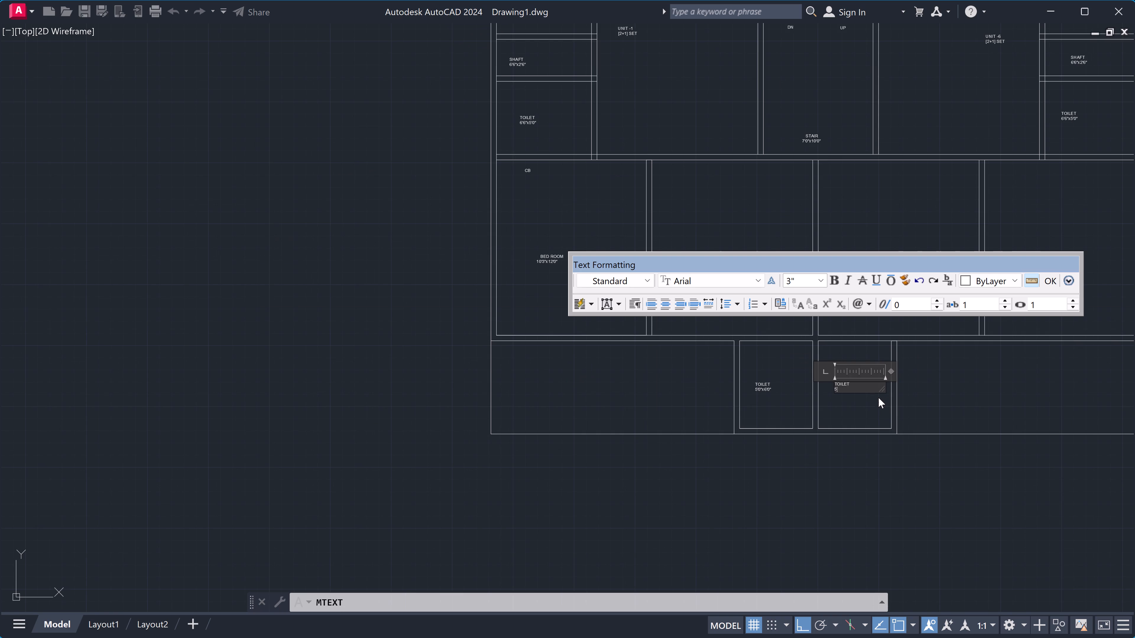
scroll(884, 397, down, 1)
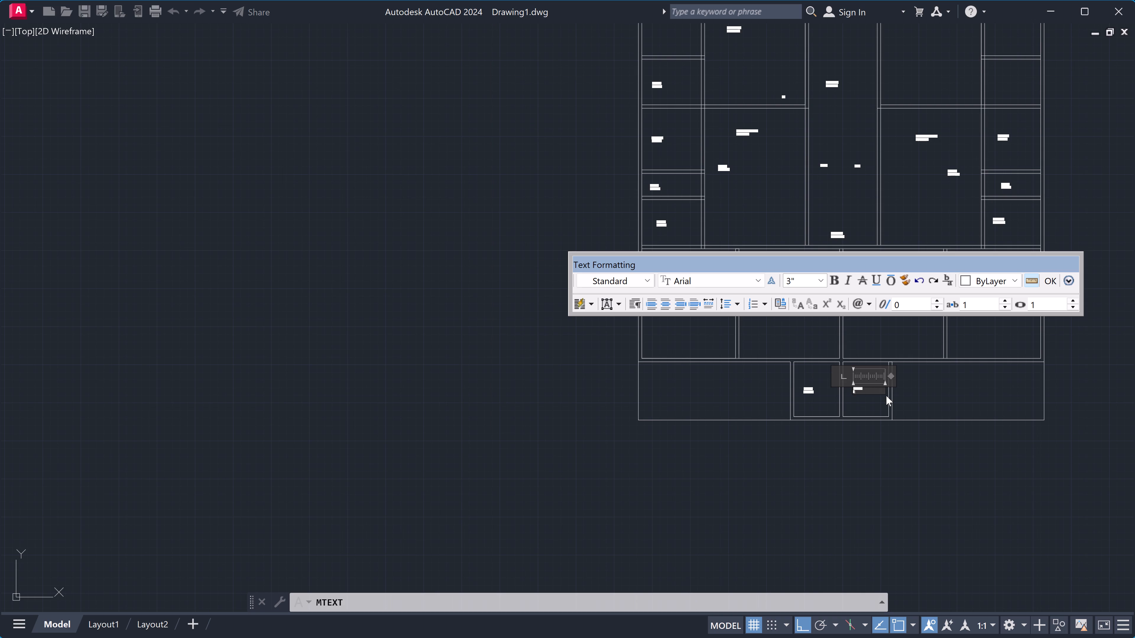
scroll(911, 392, up, 1)
scroll(911, 392, down, 1)
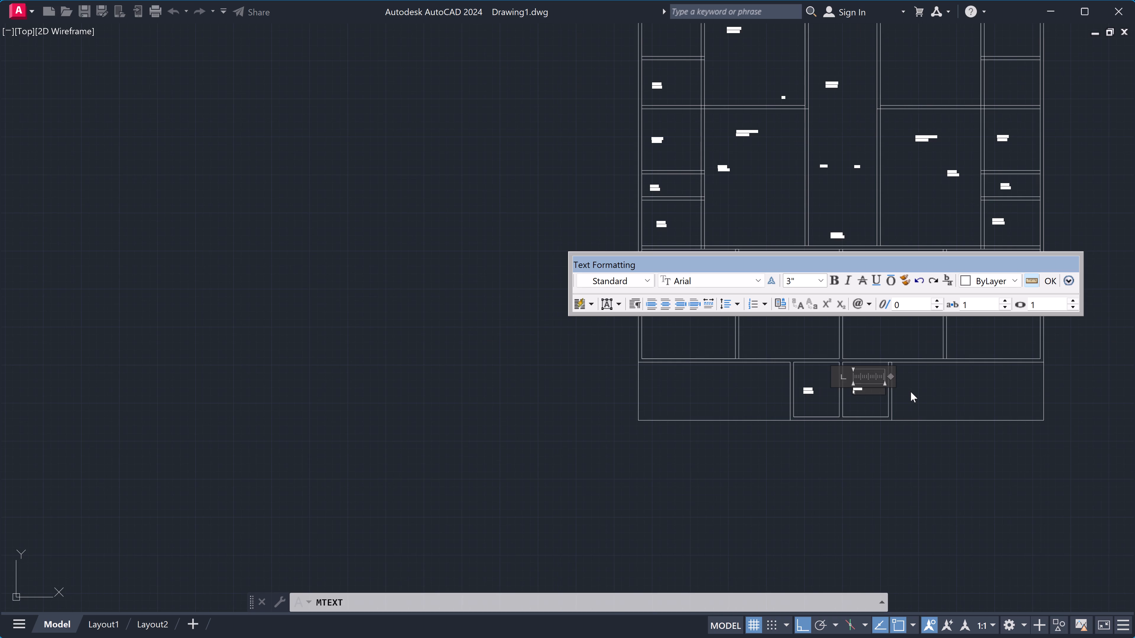
scroll(911, 392, up, 1)
scroll(911, 392, down, 1)
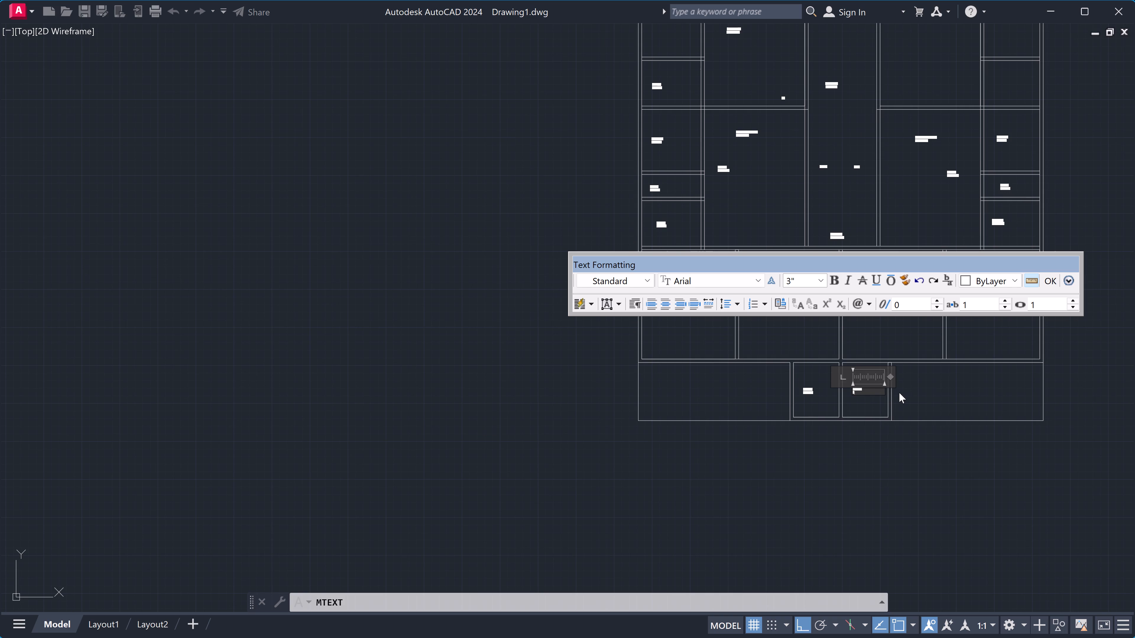
scroll(899, 393, up, 1)
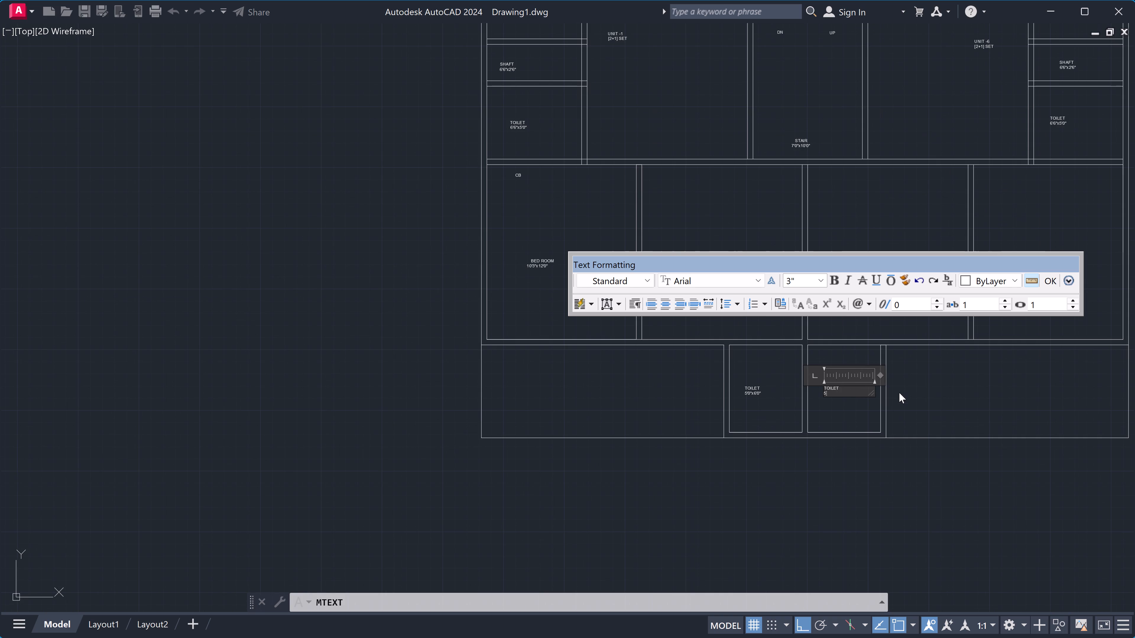
scroll(899, 393, up, 1)
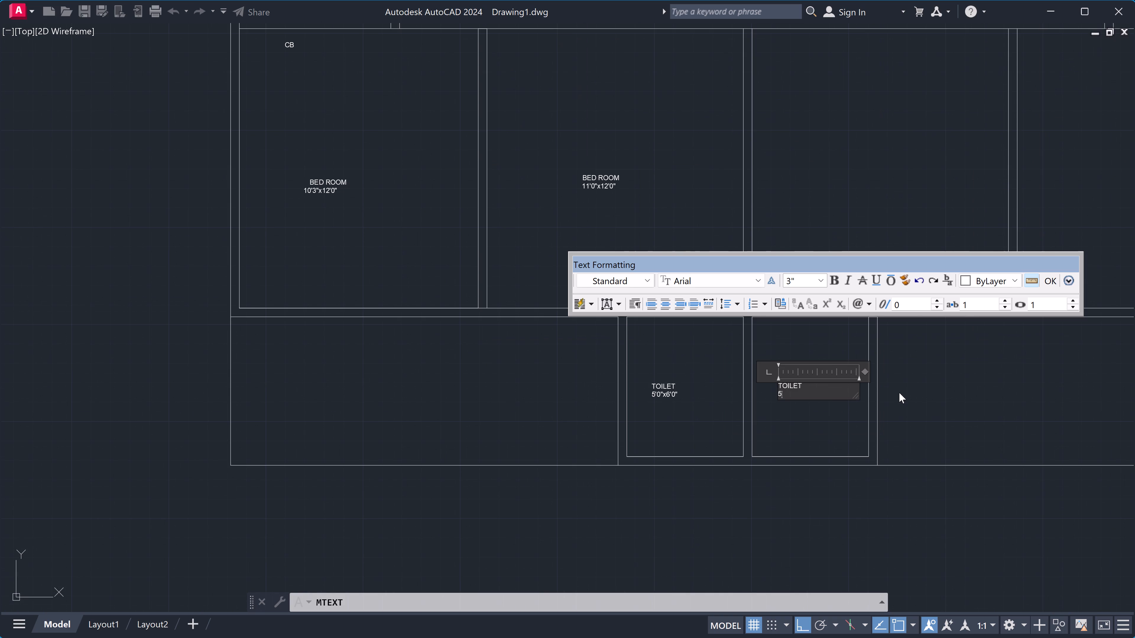
key(apostrophe)
key(0)
key(shift+quotedbl)
key(x)
key(6)
key(apostrophe)
text(0")
click(382, 391)
Start a multiline text label reading 5'0" WIDE in the strip below the 10'3"x12'0" BED ROOM, beside the TOILET.
key(space)
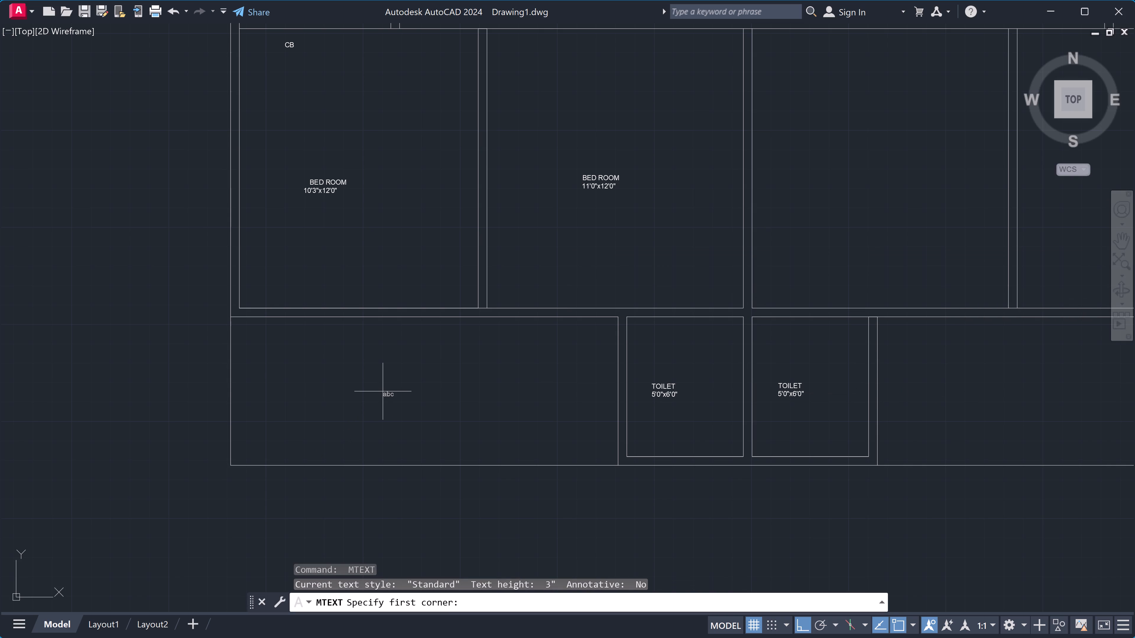
click(394, 366)
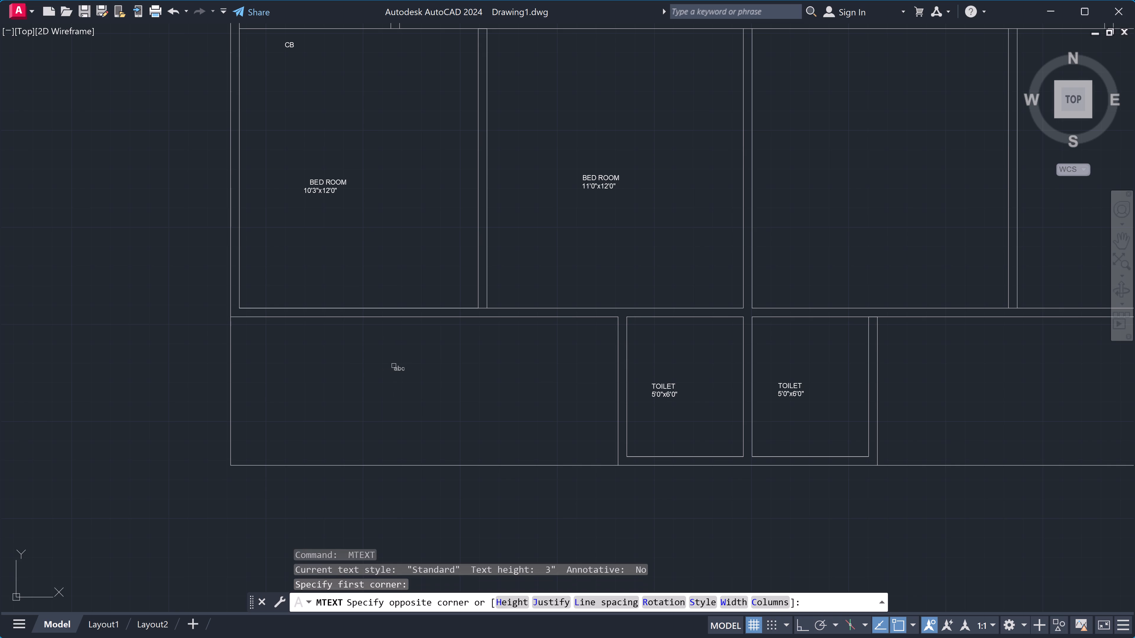
click(636, 415)
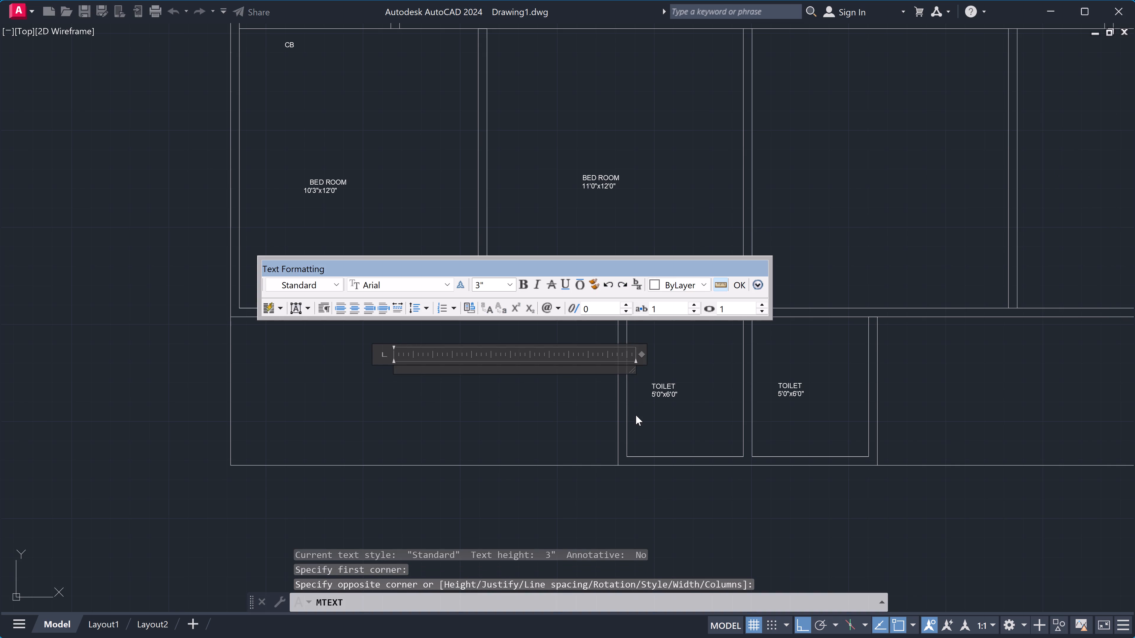
key(space)
key(space)
key(space)
key(space)
key(space)
key(space)
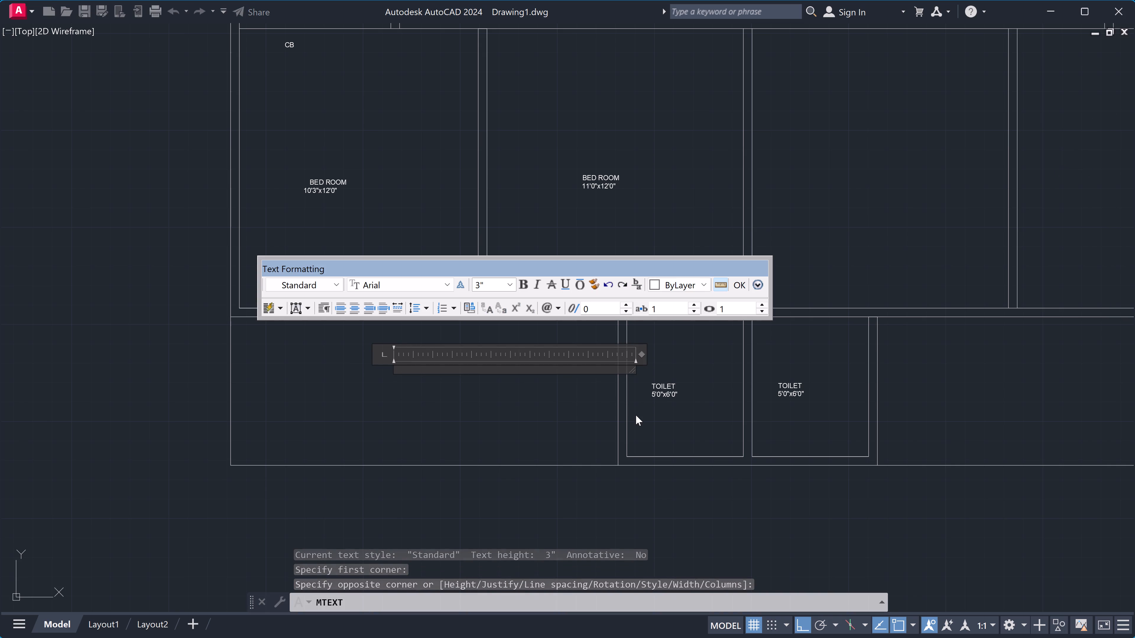
key(space)
key(space)
key(5)
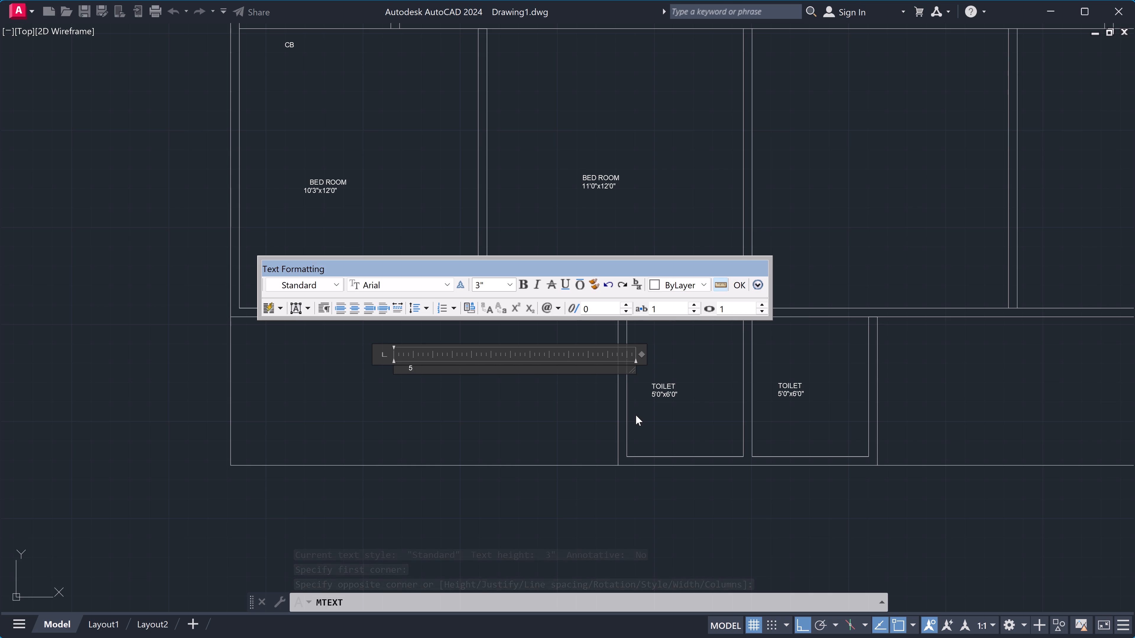
key(apostrophe)
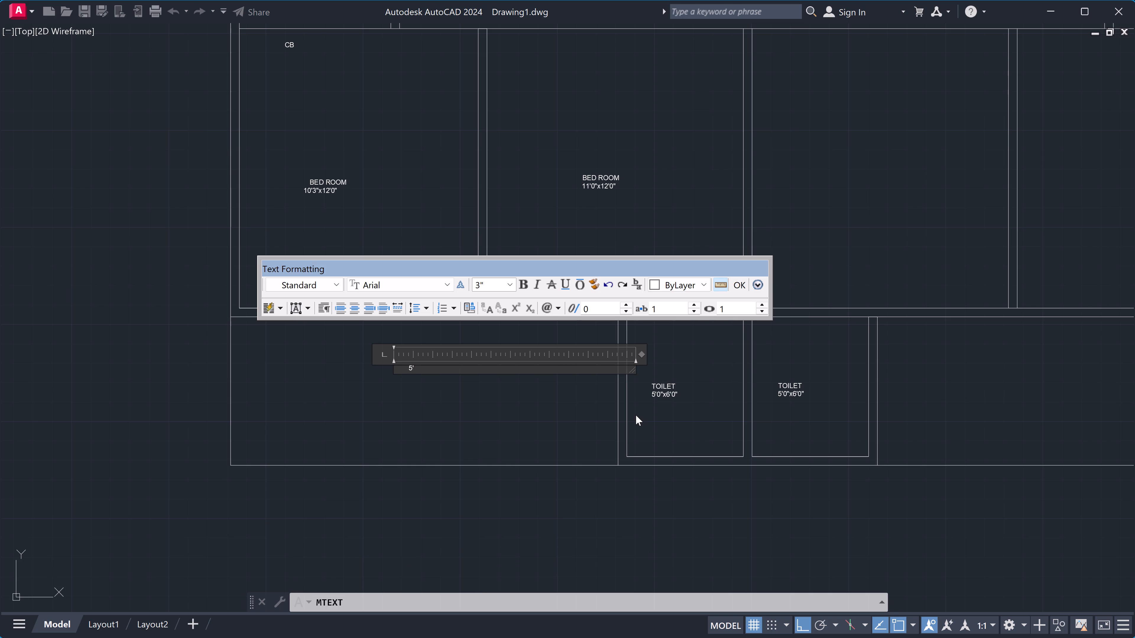
key(0)
key(shift+quotedbl)
key(space)
text(WIDE)
key(Return)
Add BALCONY as the second line of the 5'0" WIDE label and finish the text.
key(space)
key(space)
key(space)
key(space)
key(space)
key(space)
key(space)
text(BALCONY)
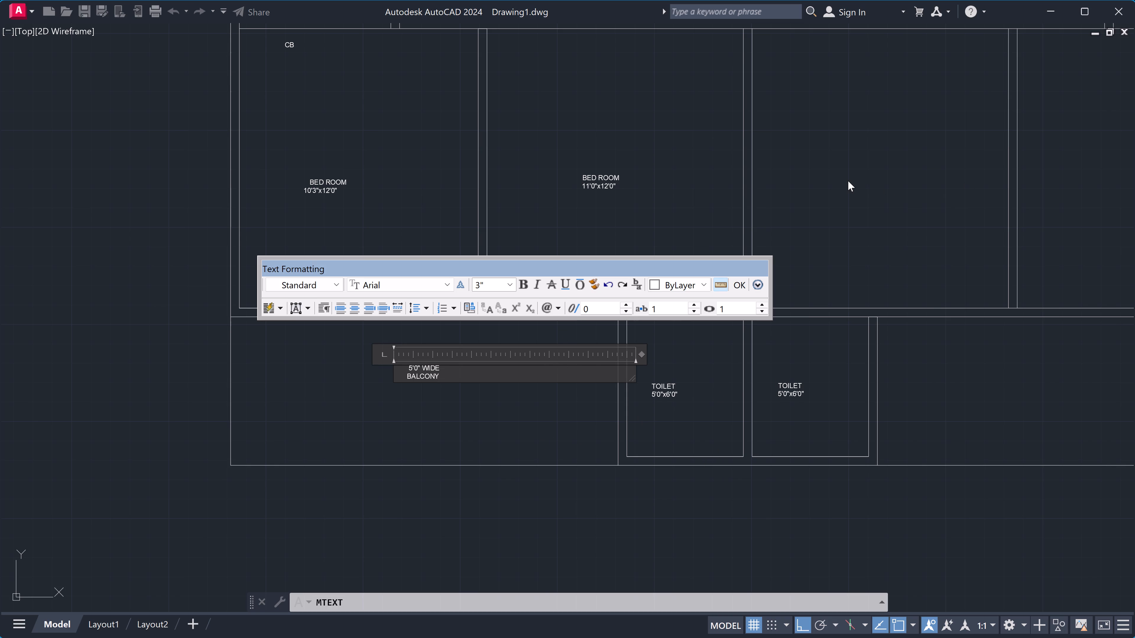
scroll(850, 181, down, 3)
scroll(848, 186, up, 1)
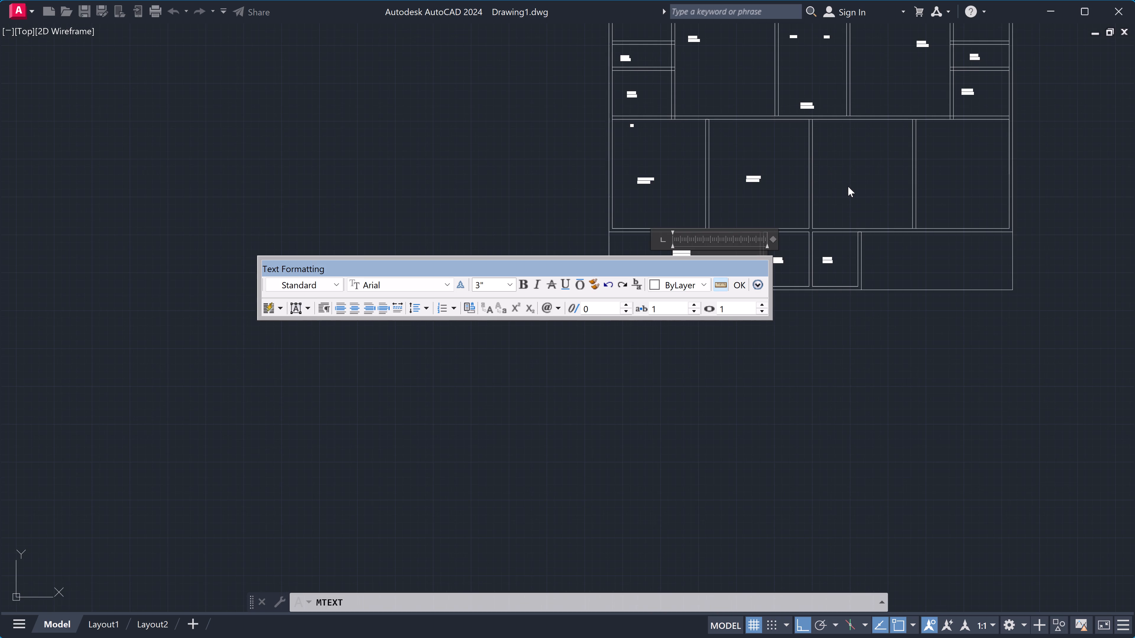
scroll(848, 186, down, 1)
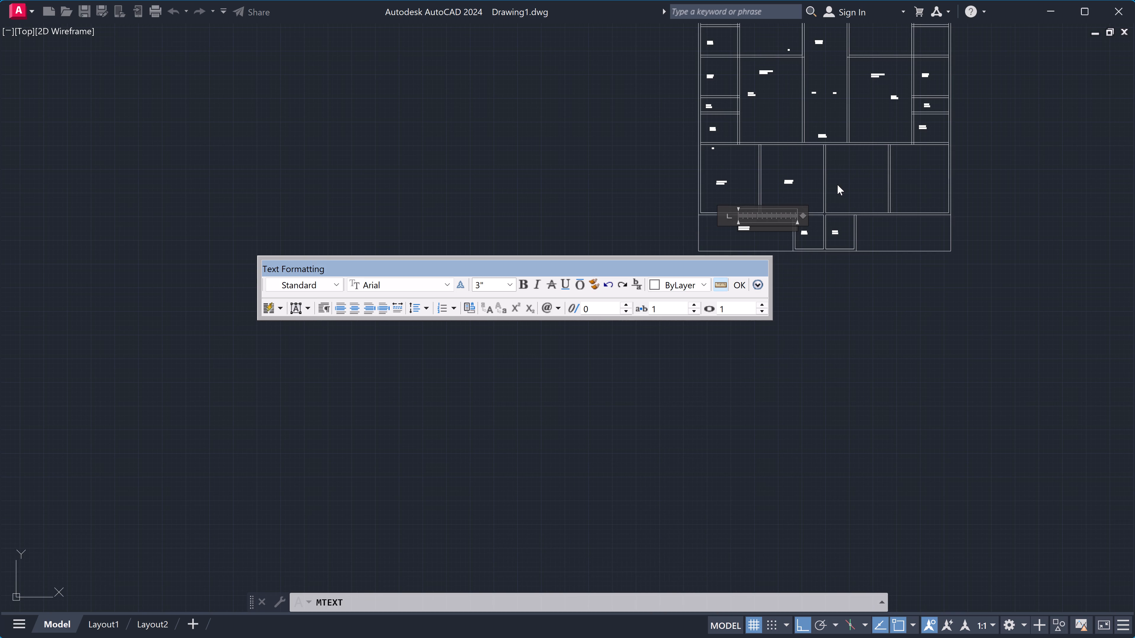
drag(646, 320, 495, 306)
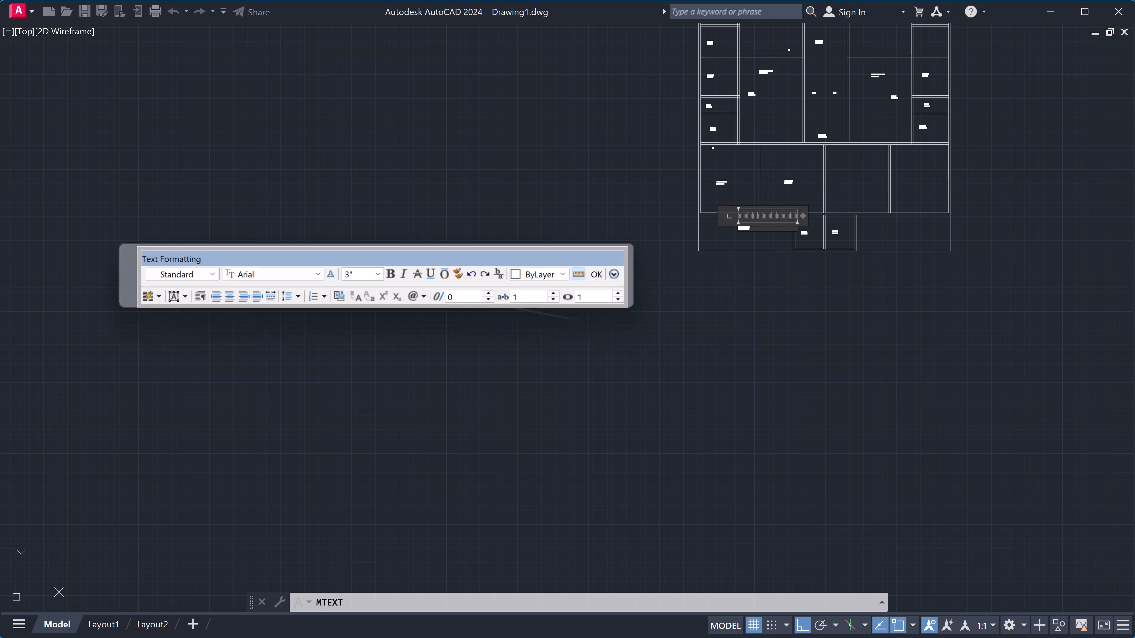
drag(495, 306, 955, 525)
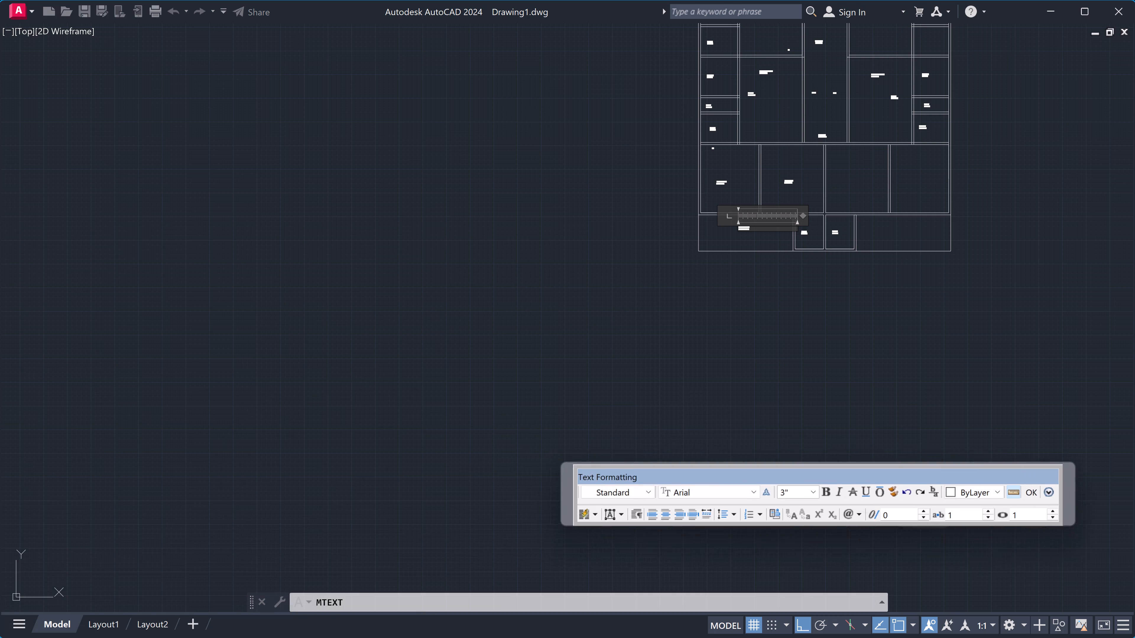
drag(955, 525, 1066, 637)
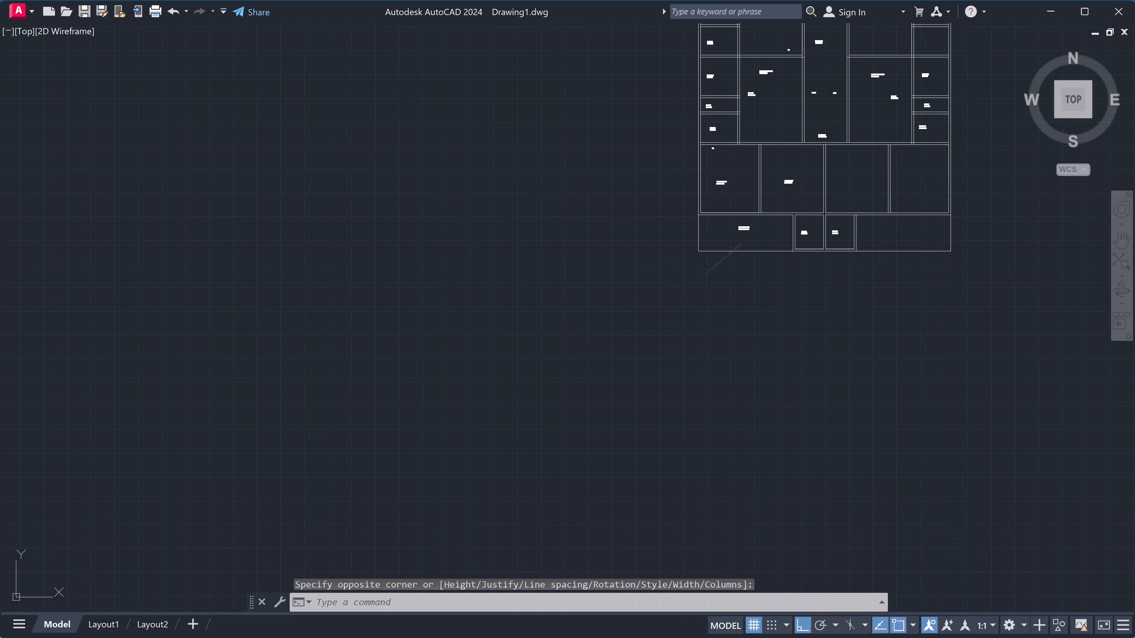
Look over the whole floor plan for rooms that still have no label.
scroll(819, 173, down, 4)
scroll(819, 173, up, 4)
scroll(821, 175, down, 4)
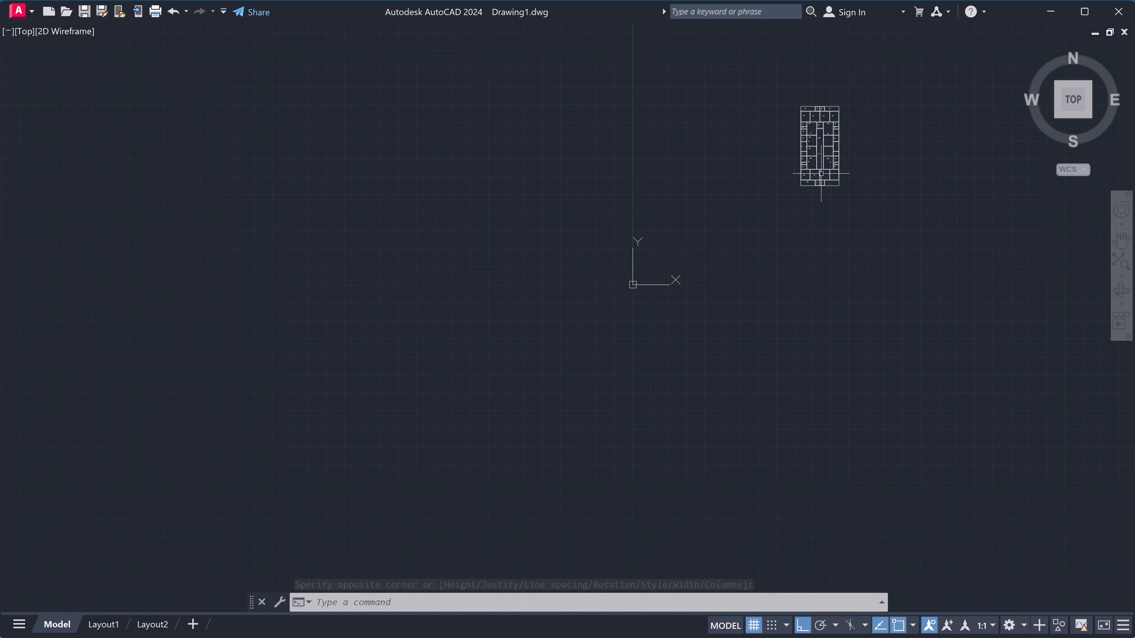
scroll(876, 102, up, 5)
scroll(866, 109, down, 4)
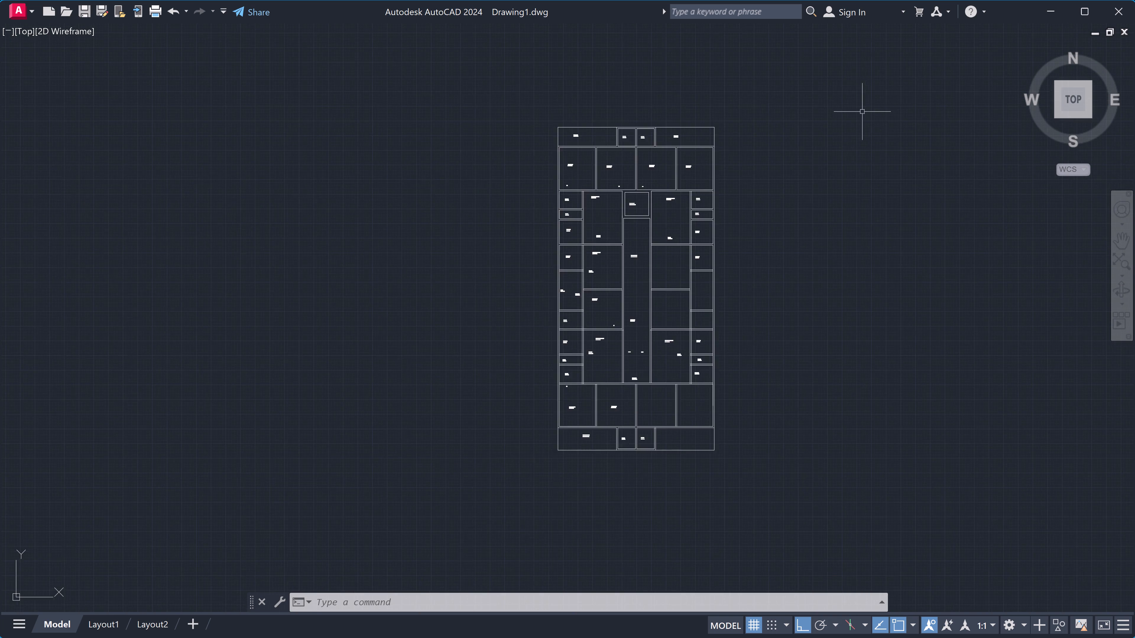
scroll(779, 211, up, 5)
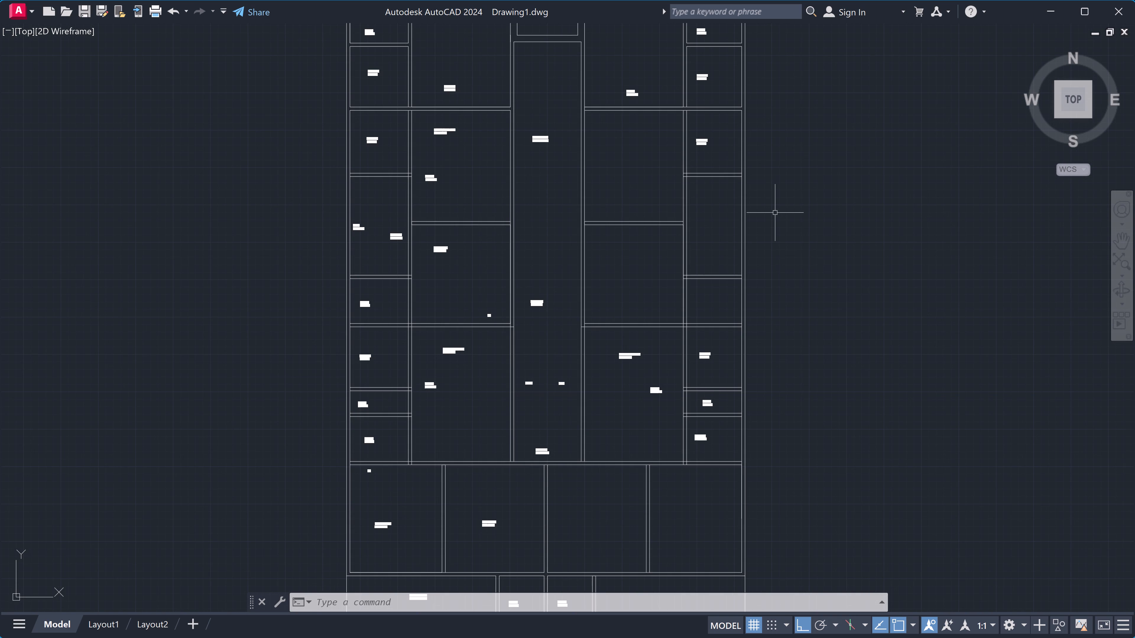
scroll(682, 262, down, 2)
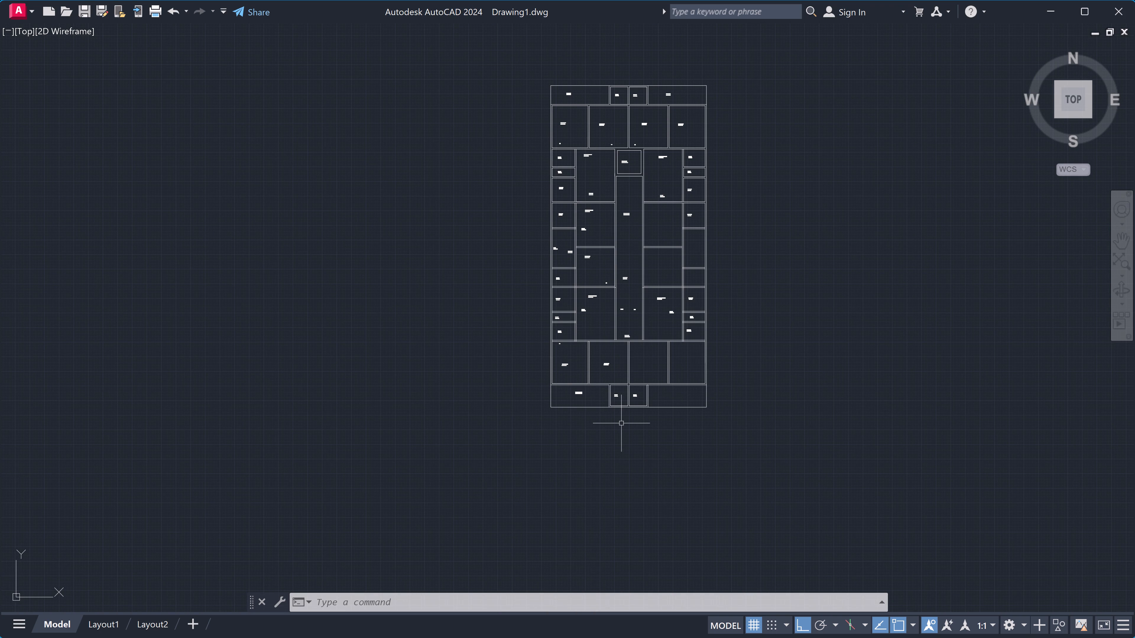
scroll(621, 423, up, 2)
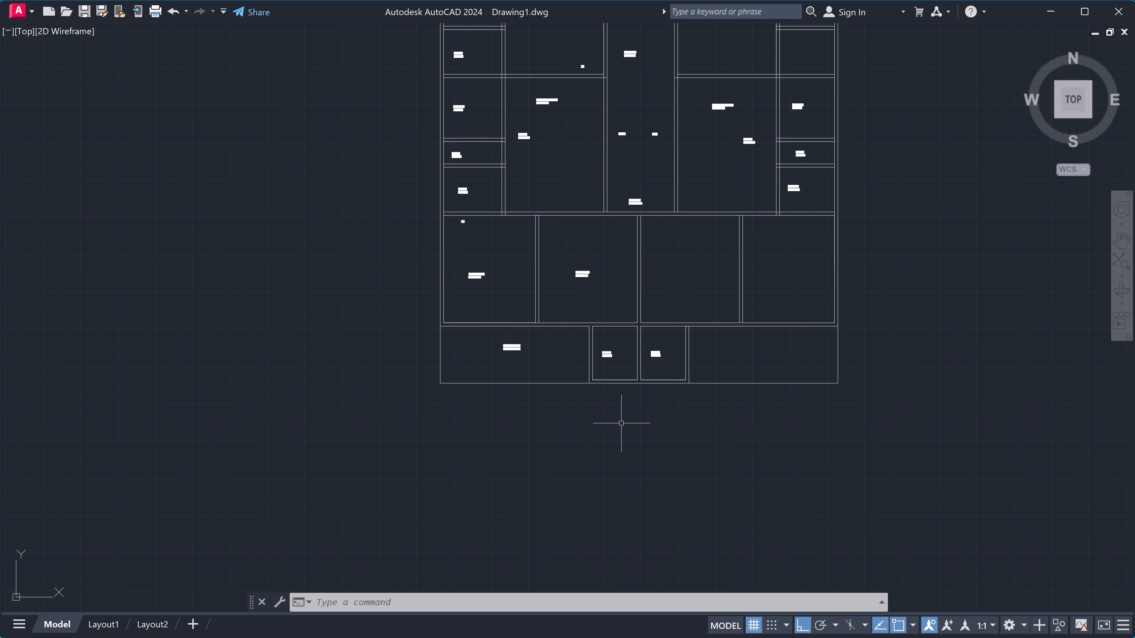
scroll(622, 422, down, 1)
scroll(746, 56, up, 1)
Start a multiline text label reading DRAWING ROOM in the unlabelled room below UNIT-4, beside the 6'6"x7'0" KITCHEN.
scroll(745, 56, up, 1)
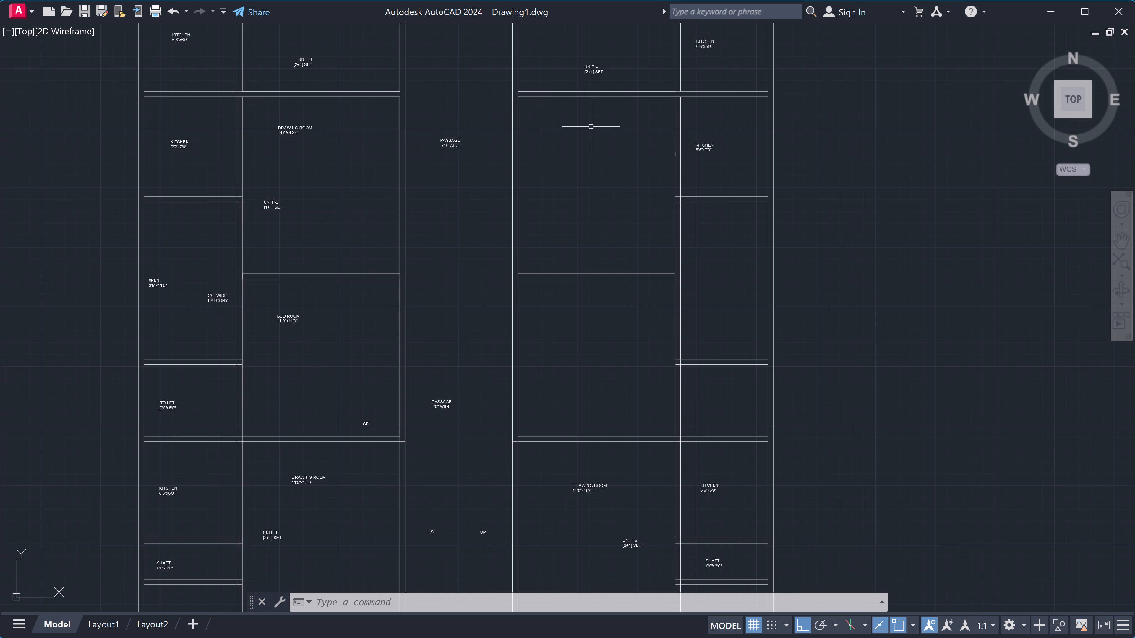
scroll(590, 128, up, 1)
scroll(589, 128, down, 1)
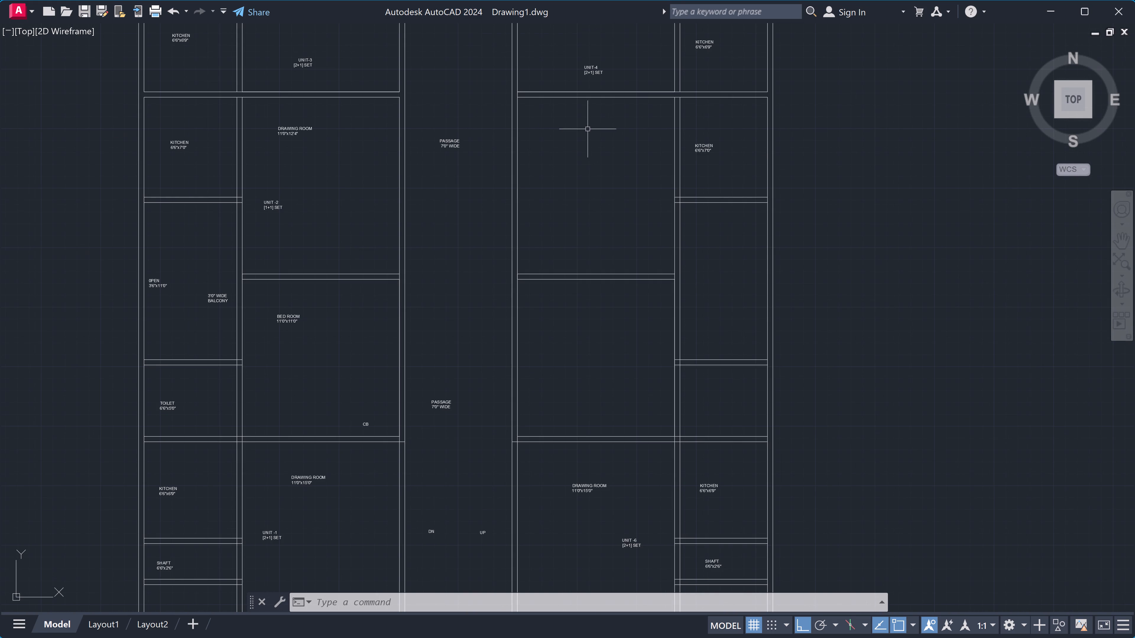
scroll(583, 128, up, 1)
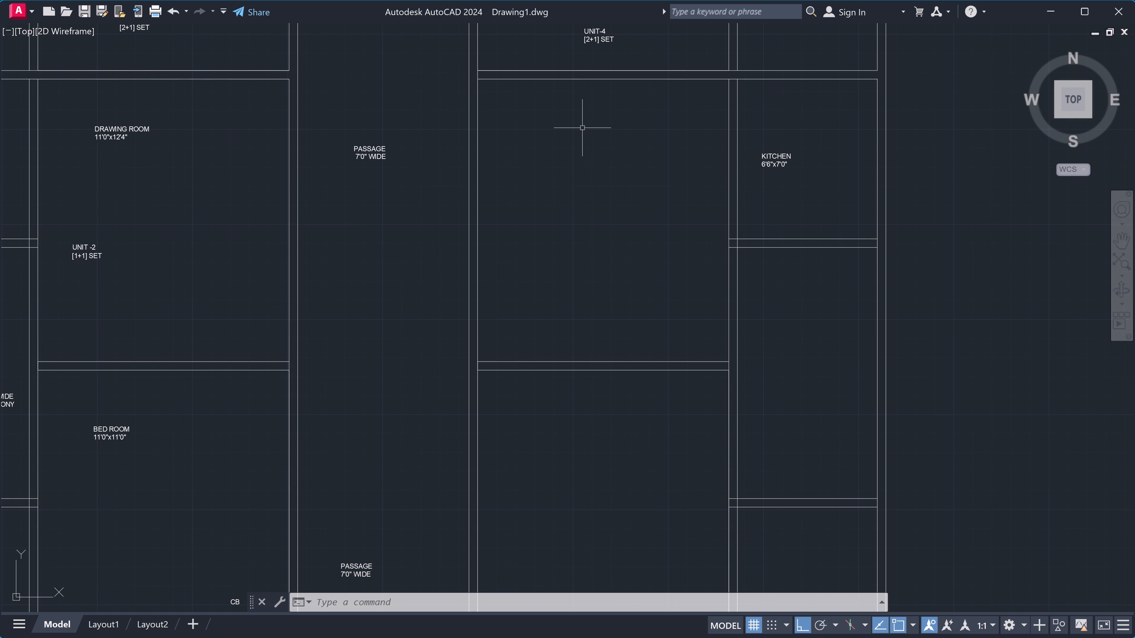
click(569, 105)
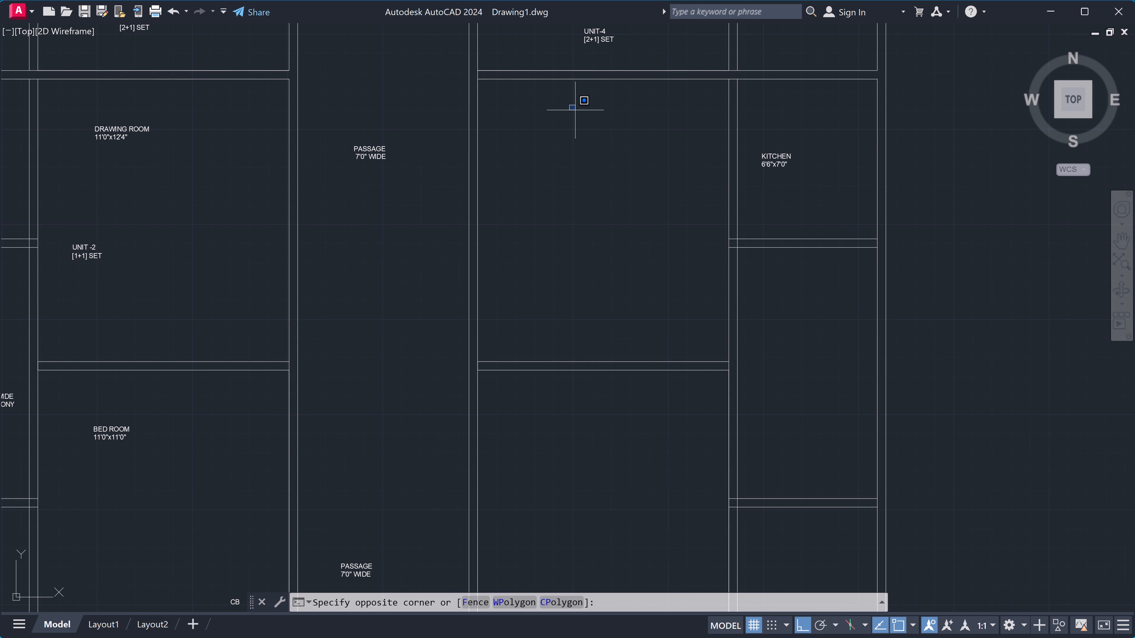
key(Escape)
key(space)
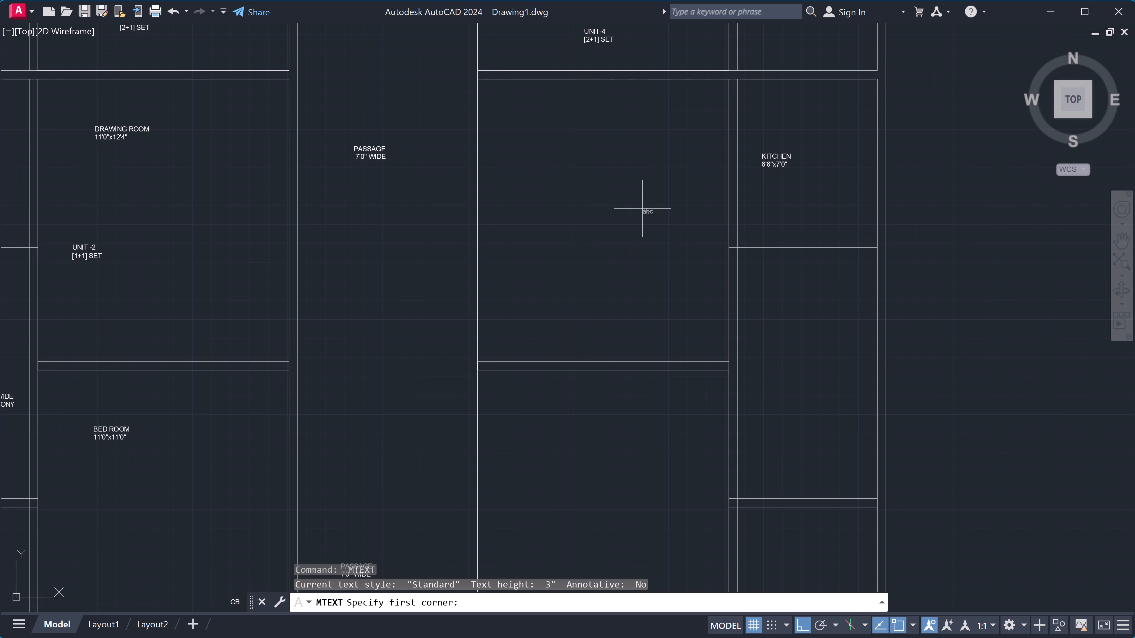
click(575, 115)
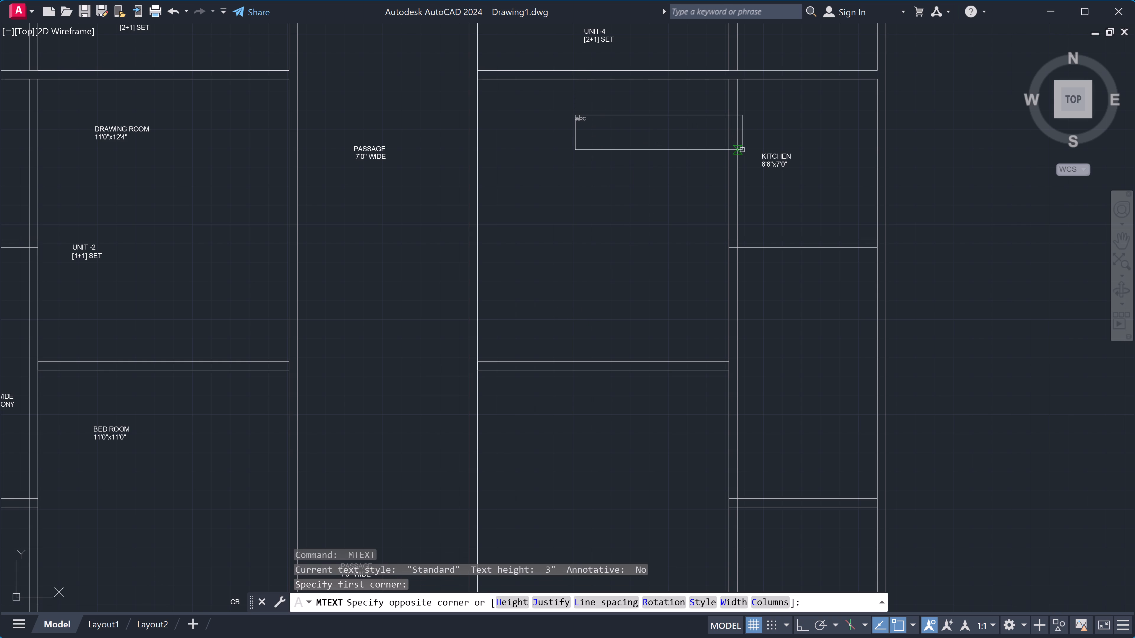
click(815, 136)
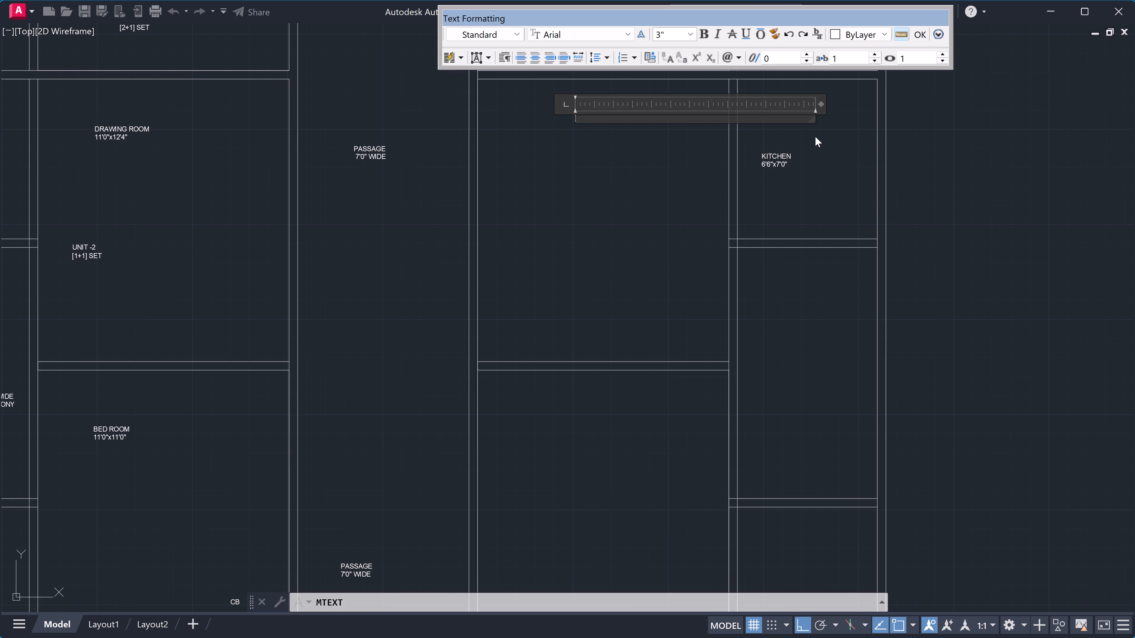
text(DRAWING E)
key(BackSpace)
key(r)
text(OOM)
key(Return)
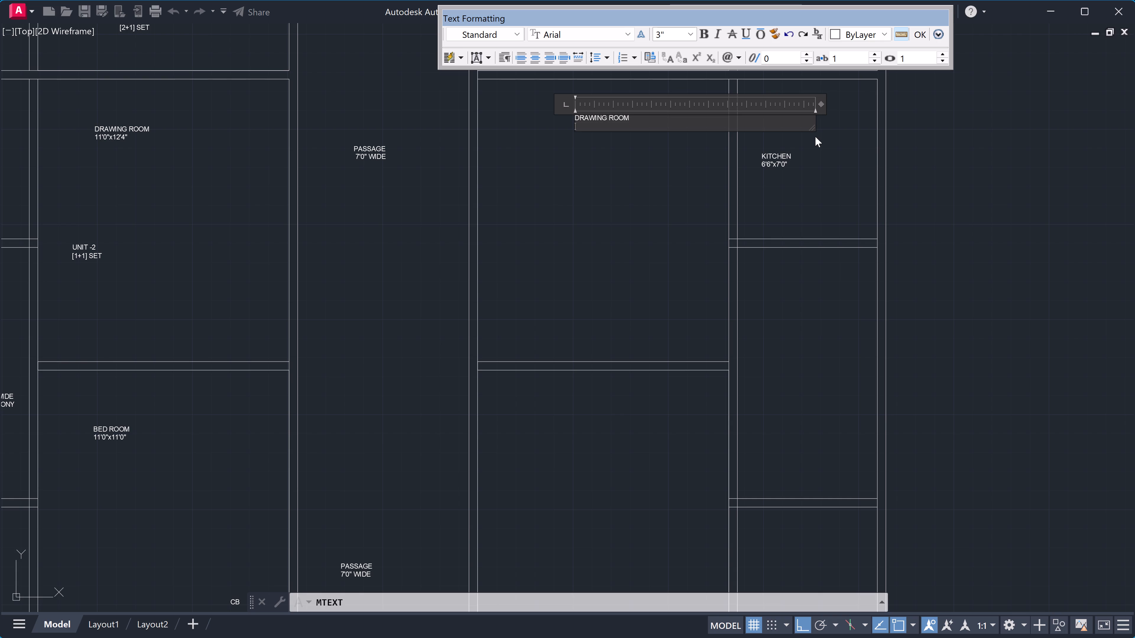
Add 11'0"x12'4" as the second line of the DRAWING ROOM label below UNIT-4 and finish the text.
text(11)
key(apostrophe)
key(0)
text("x)
key(1)
key(2)
key(apostrophe)
key(4)
key(shift+quotedbl)
click(629, 202)
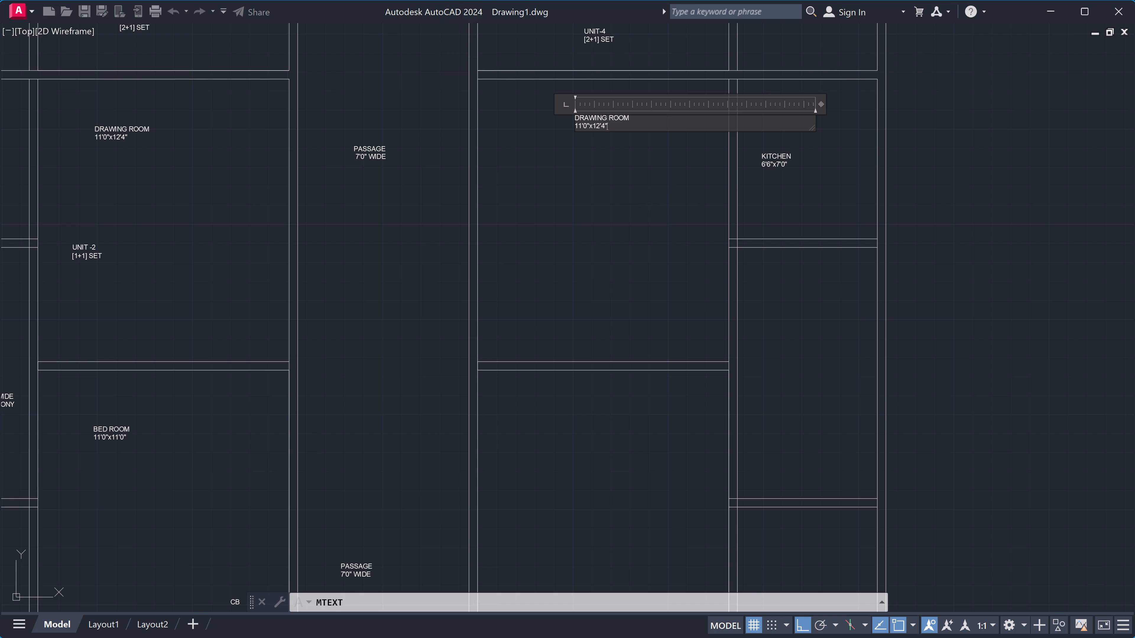
click(629, 202)
Start a multiline text label reading UNIT -5 below the new DRAWING ROOM label, in the same room.
text(mt)
key(space)
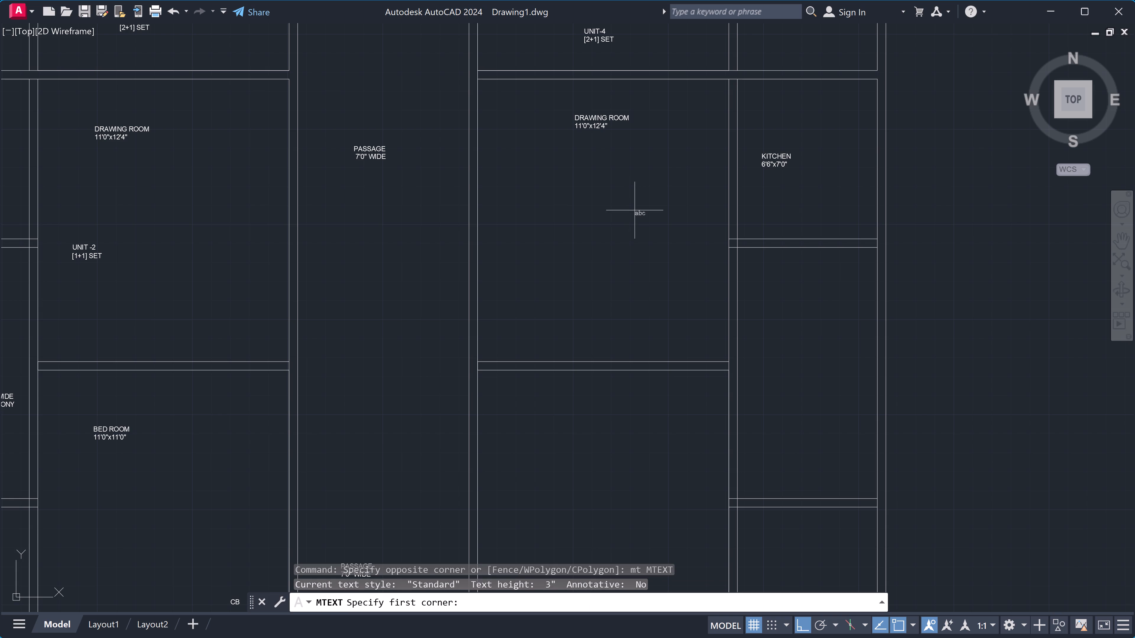
click(636, 212)
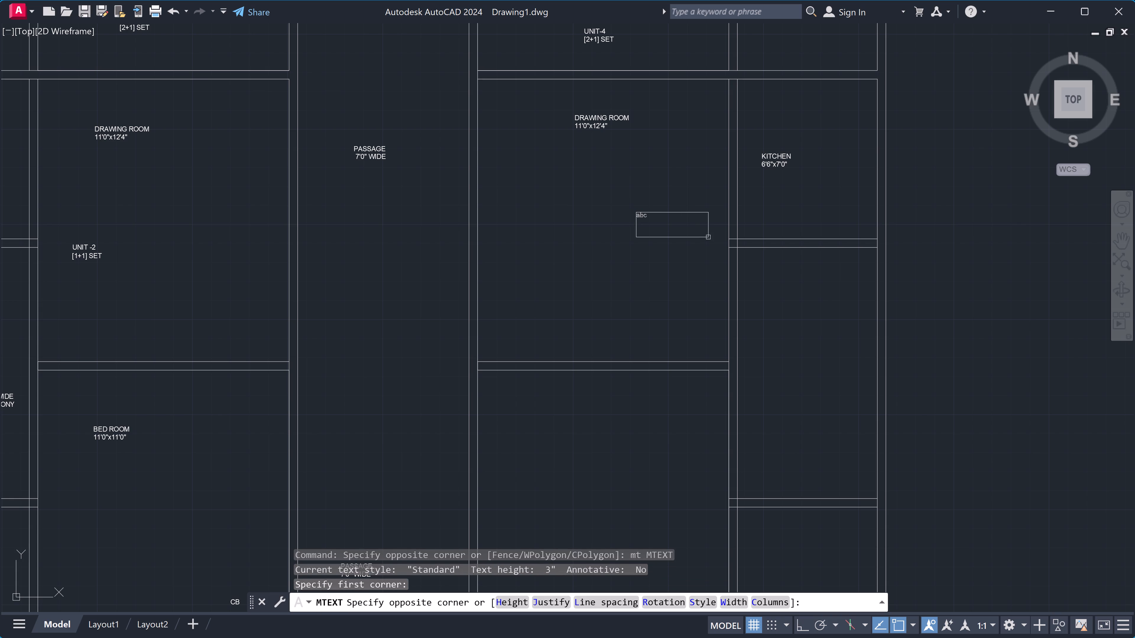
click(761, 224)
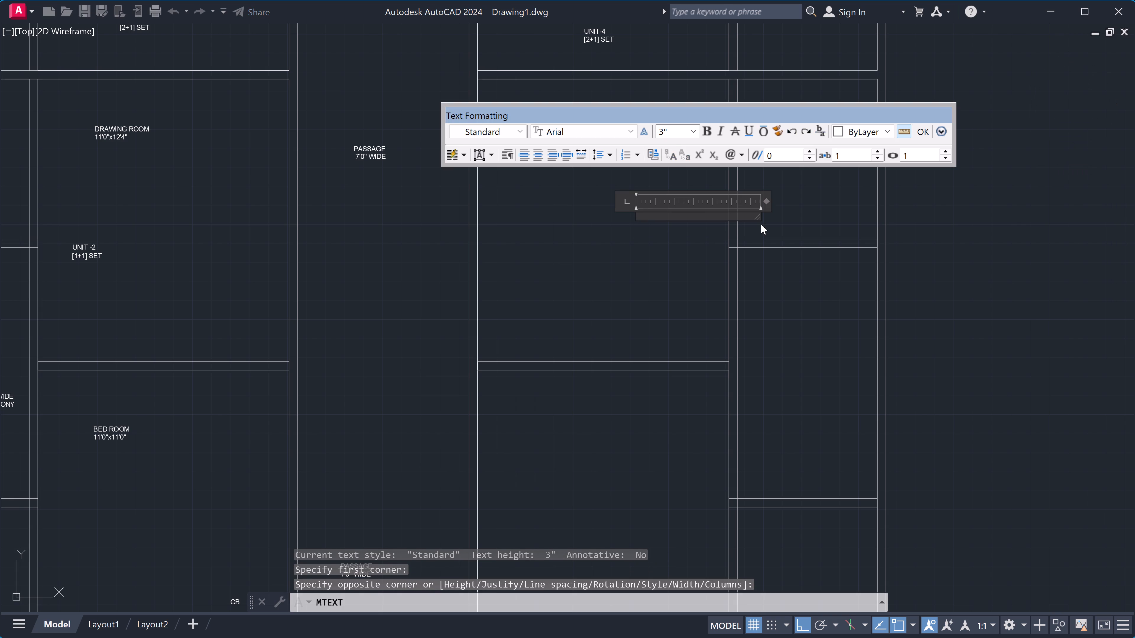
text(UNIT -)
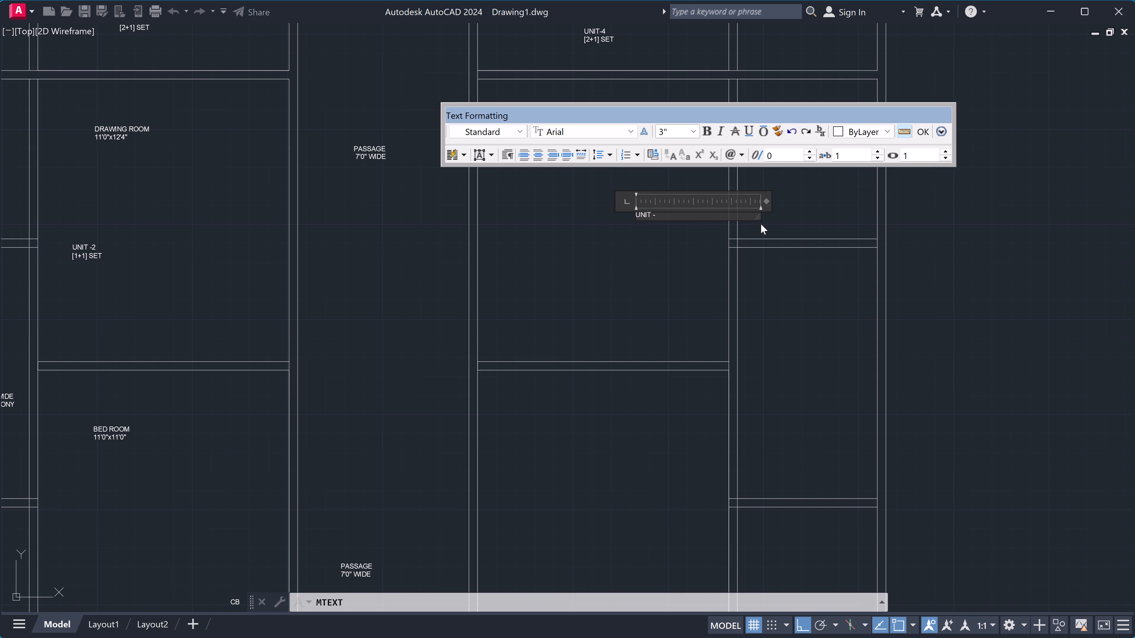
key(5)
Add [1+1] SET as the second line of the UNIT -5 label and finish the text.
key(Return)
key(bracketleft)
key(1)
key(shift+underscore)
key(BackSpace)
key(equal)
key(BackSpace)
key(shift+plus)
key(1)
key(bracketright)
key(space)
text(SET)
click(547, 400)
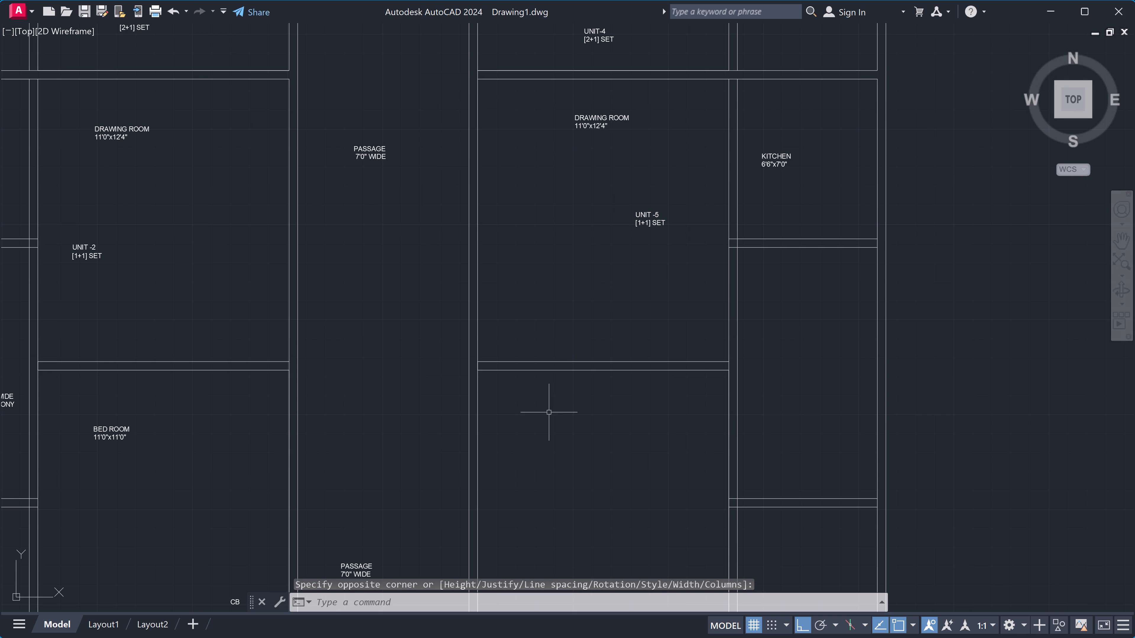
click(546, 476)
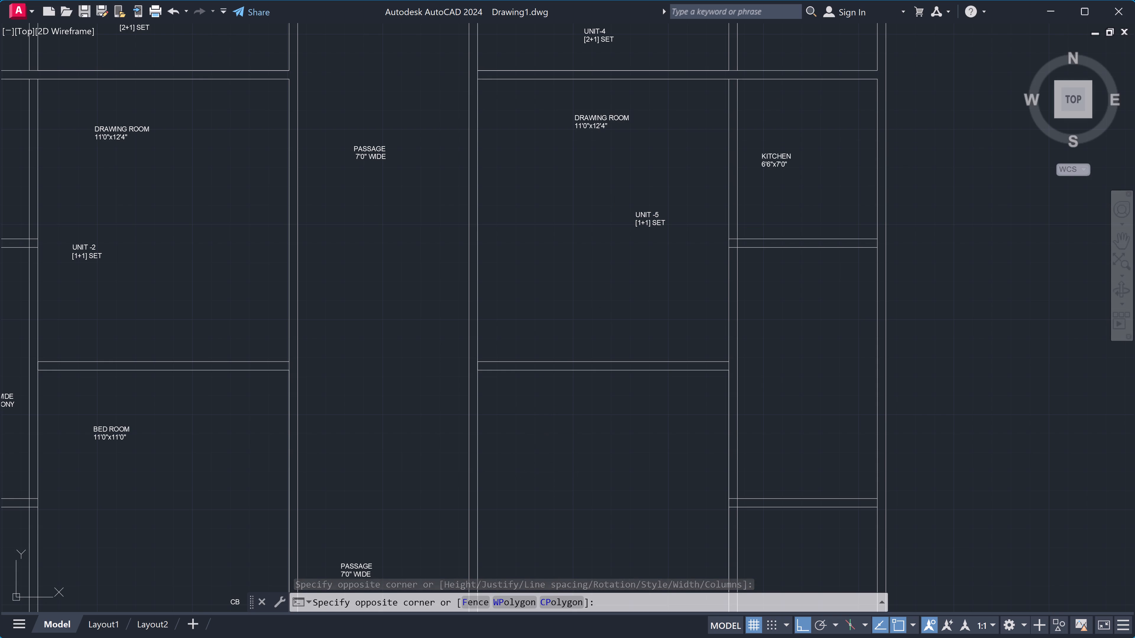
Start a multiline text label reading BED ROOM, indented with seven leading spaces, in the room below the UNIT -5 drawing room.
text(MT)
key(space)
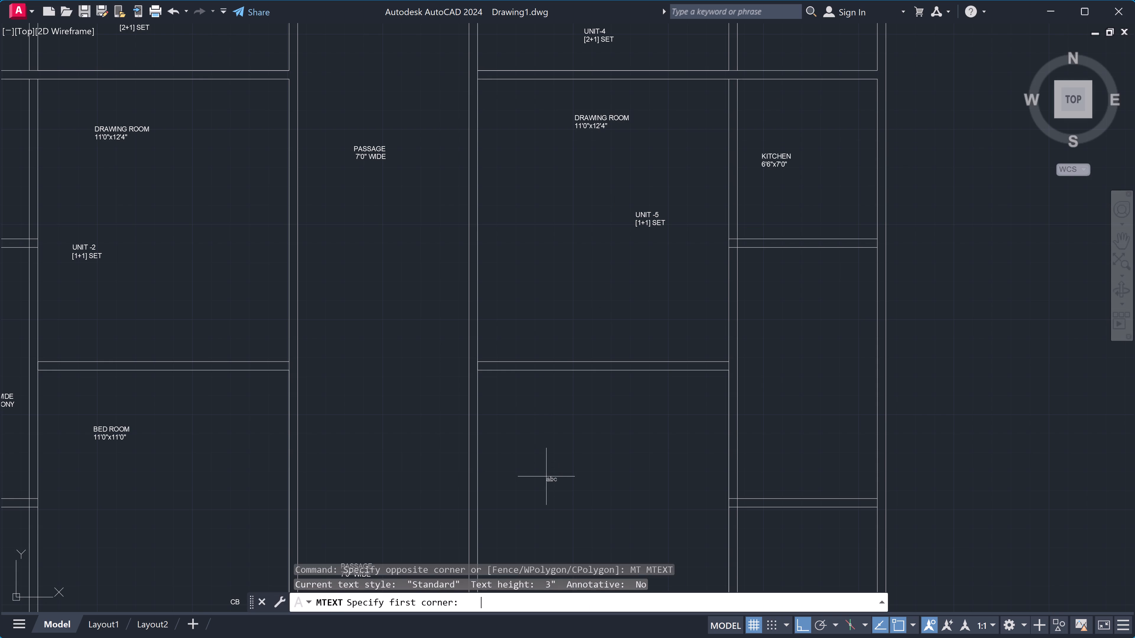
click(546, 471)
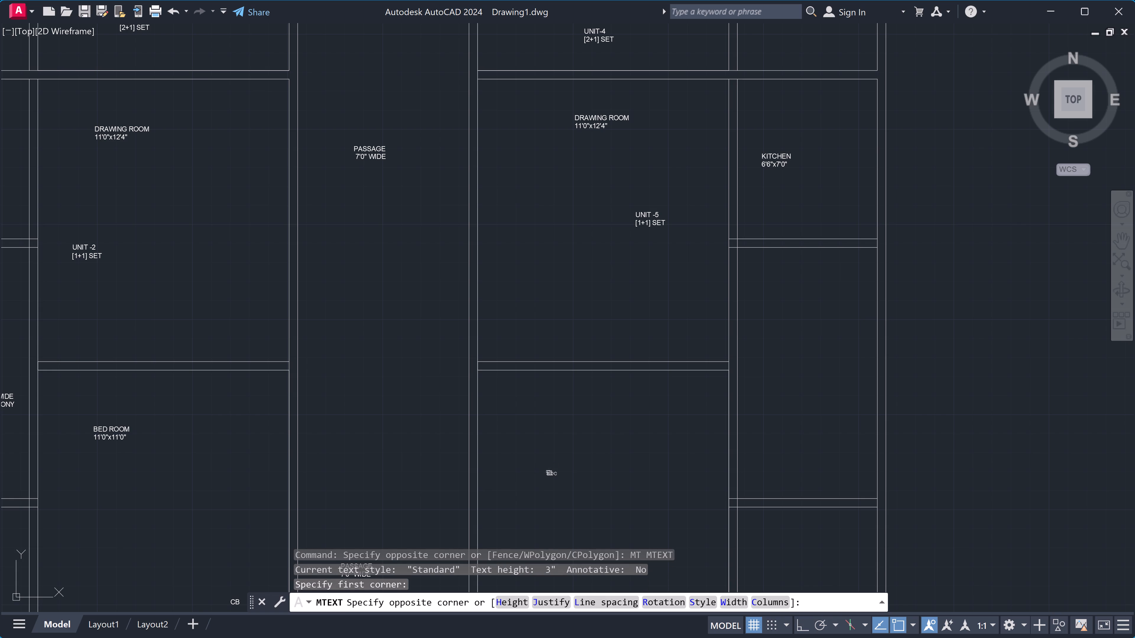
click(771, 449)
key(space)
key(space)
key(space)
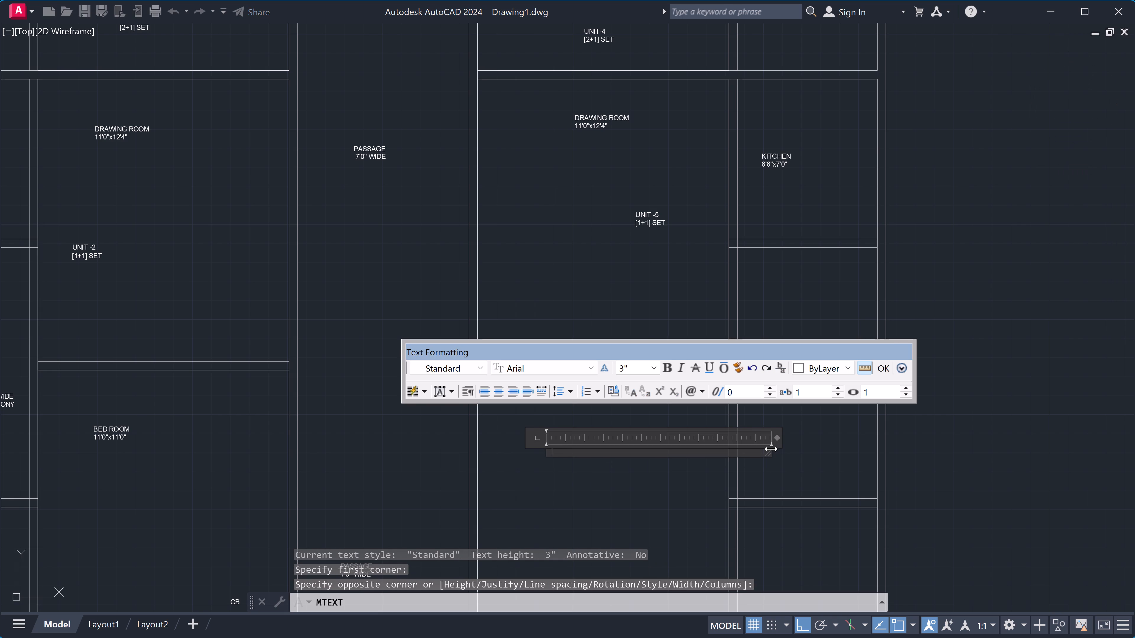
key(space)
key(space)
key(space)
key(space)
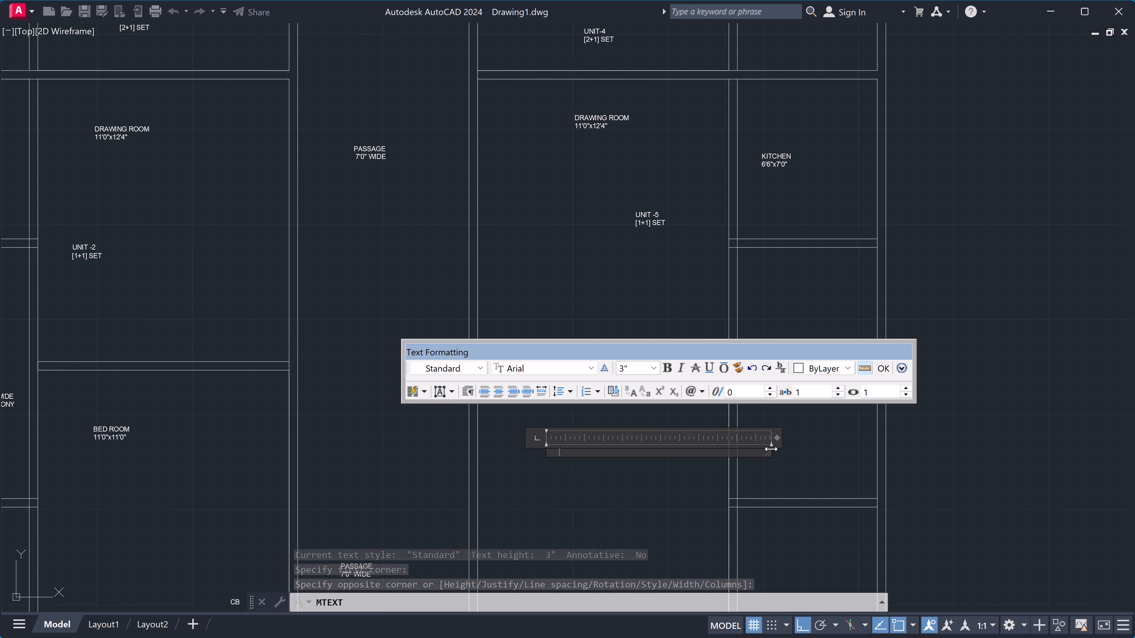
text(BED ROOM)
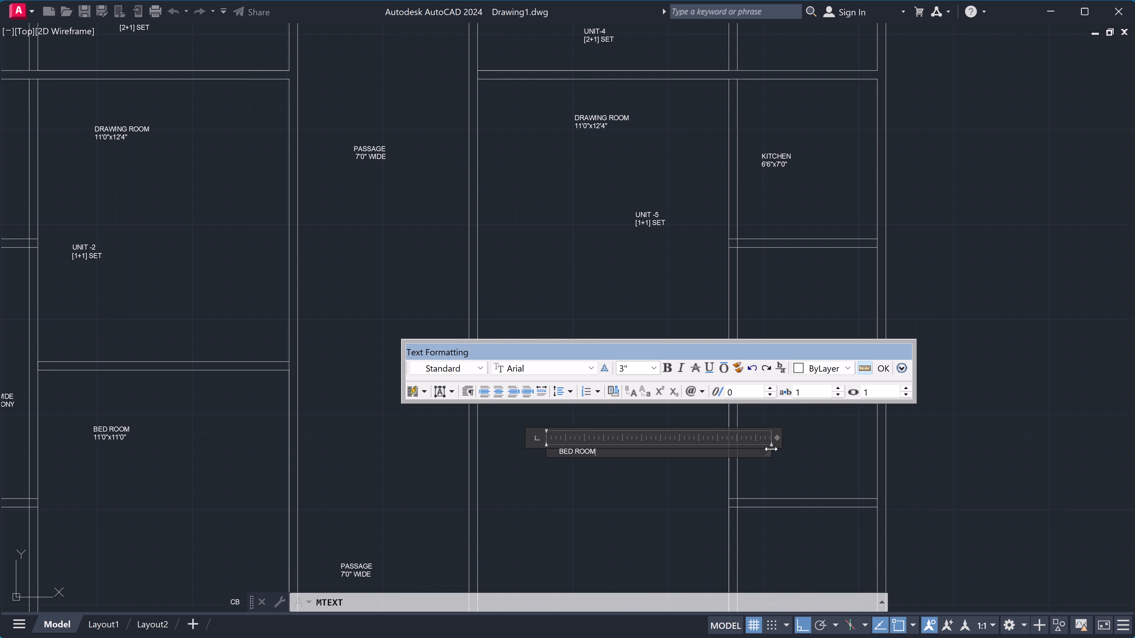
Start a second line in the BED ROOM label below UNIT -5, indented with two leading spaces.
key(Return)
text(11)
key(BackSpace)
key(BackSpace)
key(space)
key(space)
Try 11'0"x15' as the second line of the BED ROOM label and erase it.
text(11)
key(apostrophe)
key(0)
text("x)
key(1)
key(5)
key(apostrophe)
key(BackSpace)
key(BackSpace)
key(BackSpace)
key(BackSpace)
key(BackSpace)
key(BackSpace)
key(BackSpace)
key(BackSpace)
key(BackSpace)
Indent the second line of the BED ROOM label by two more spaces and enter 11'0"x11'0".
key(space)
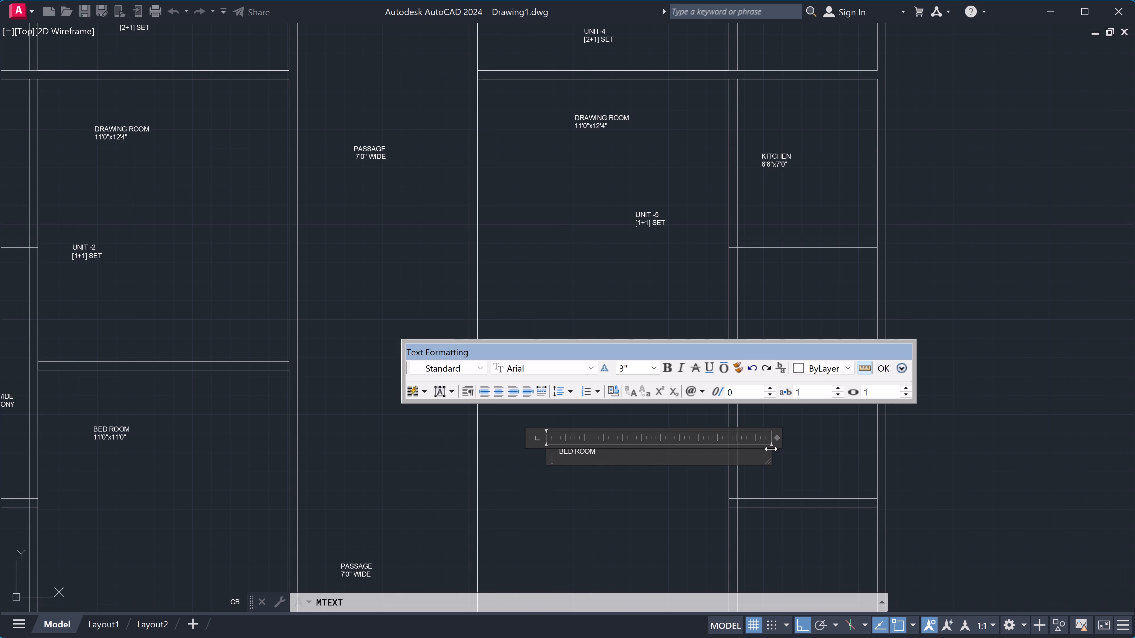
key(space)
text(11)
key(apostrophe)
text(0")
key(x)
text(11)
text('0")
Shift the 11'0"x11'0" line under BED ROOM with four more leading spaces and finish the text.
scroll(552, 458, up, 2)
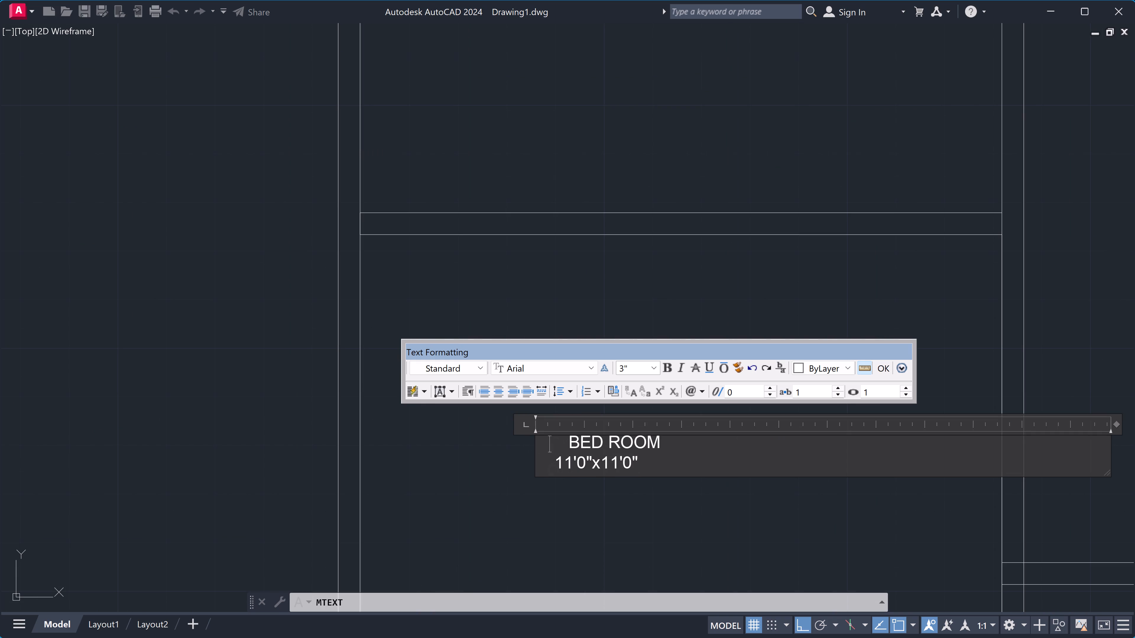
key(space)
key(space)
key(space)
key(space)
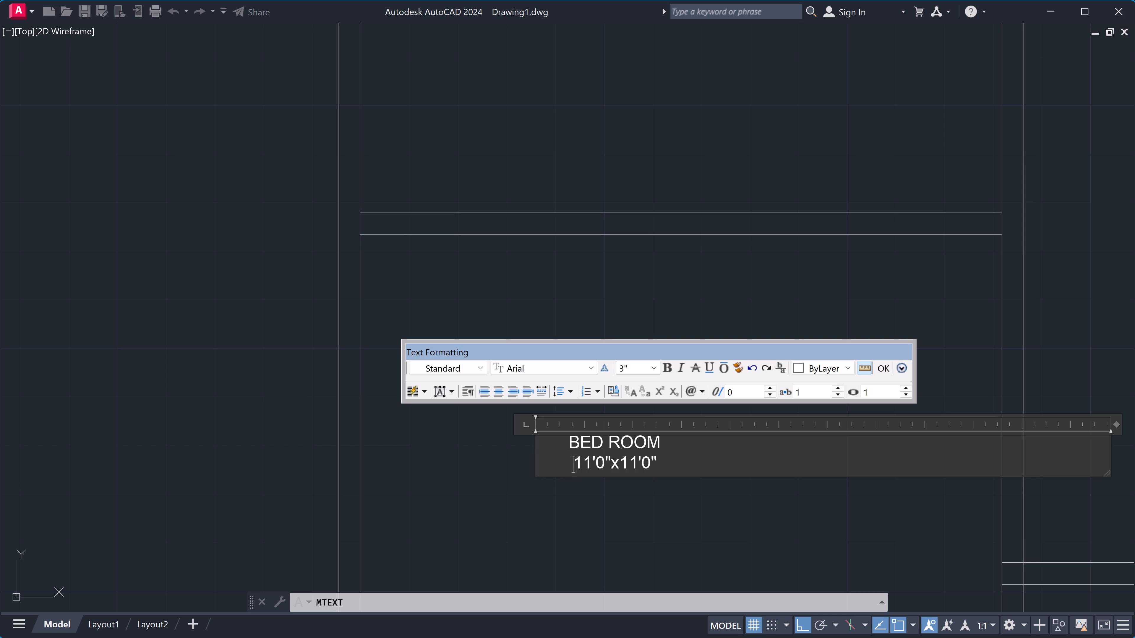
click(499, 521)
Start a multiline text label reading 3'0" WIDE in the space below the 6'6"x7'0" KITCHEN of UNIT -5.
scroll(499, 521, down, 3)
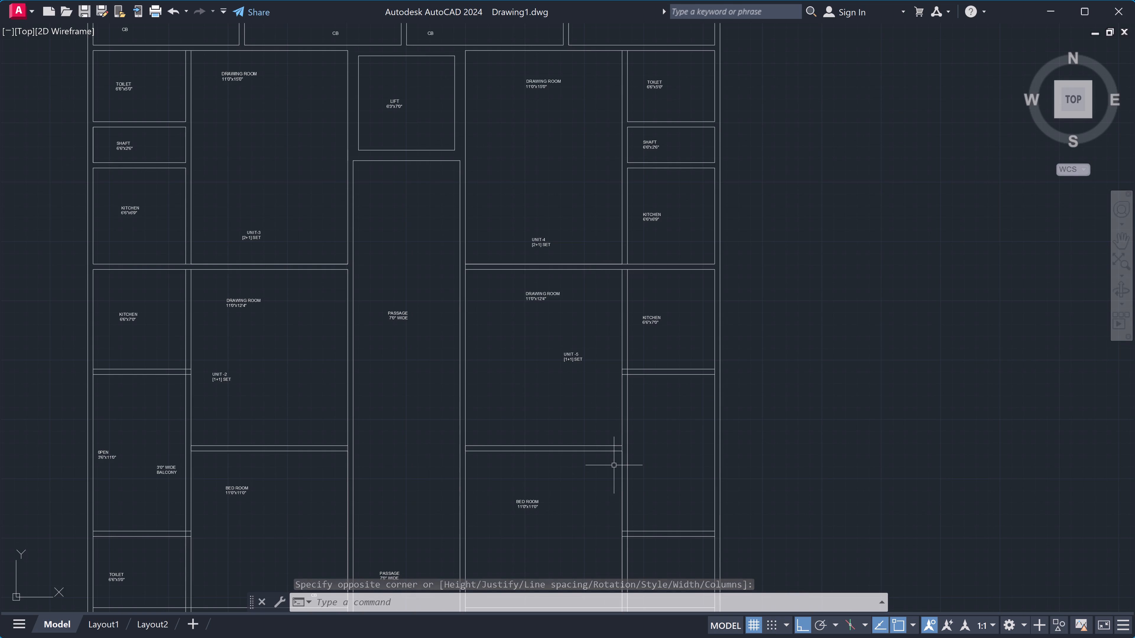
scroll(614, 464, down, 1)
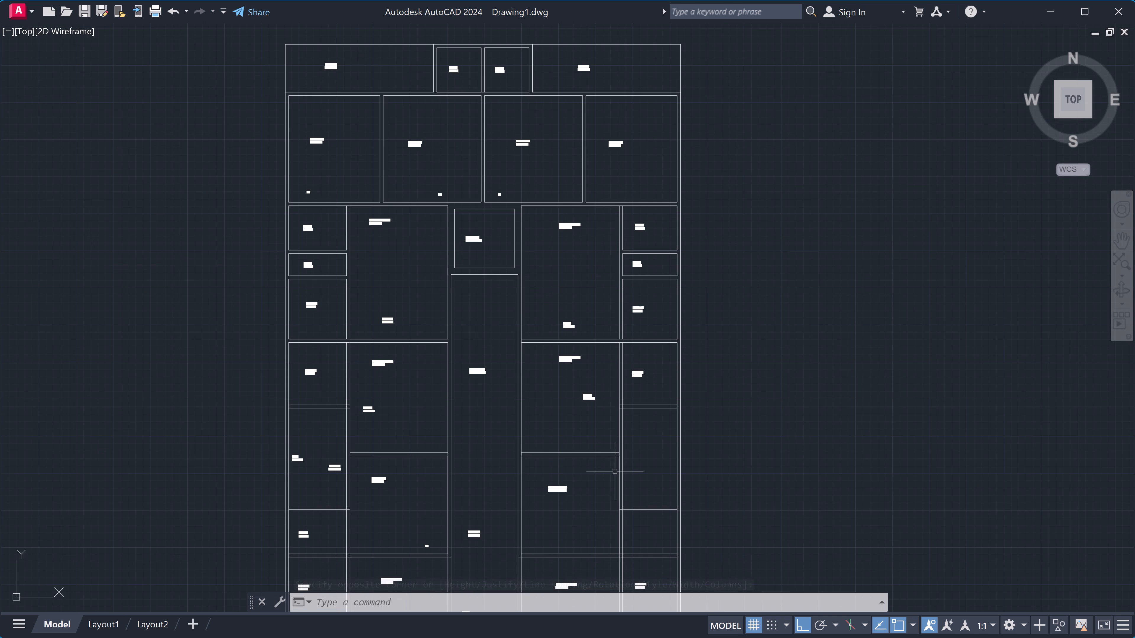
scroll(610, 575, up, 2)
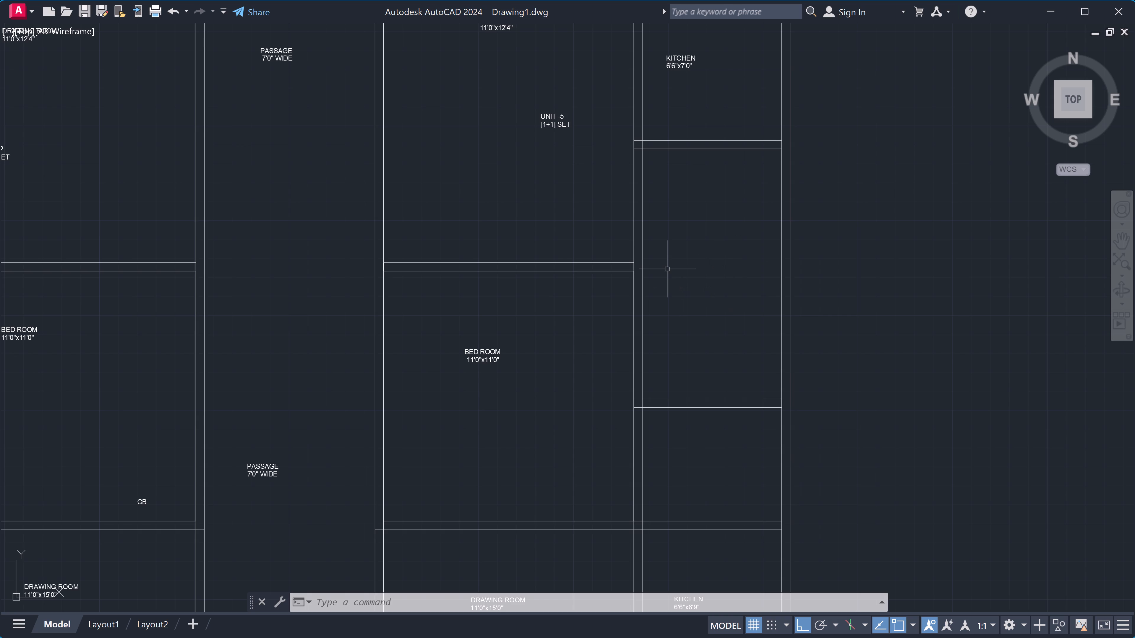
scroll(667, 269, up, 1)
scroll(666, 269, down, 1)
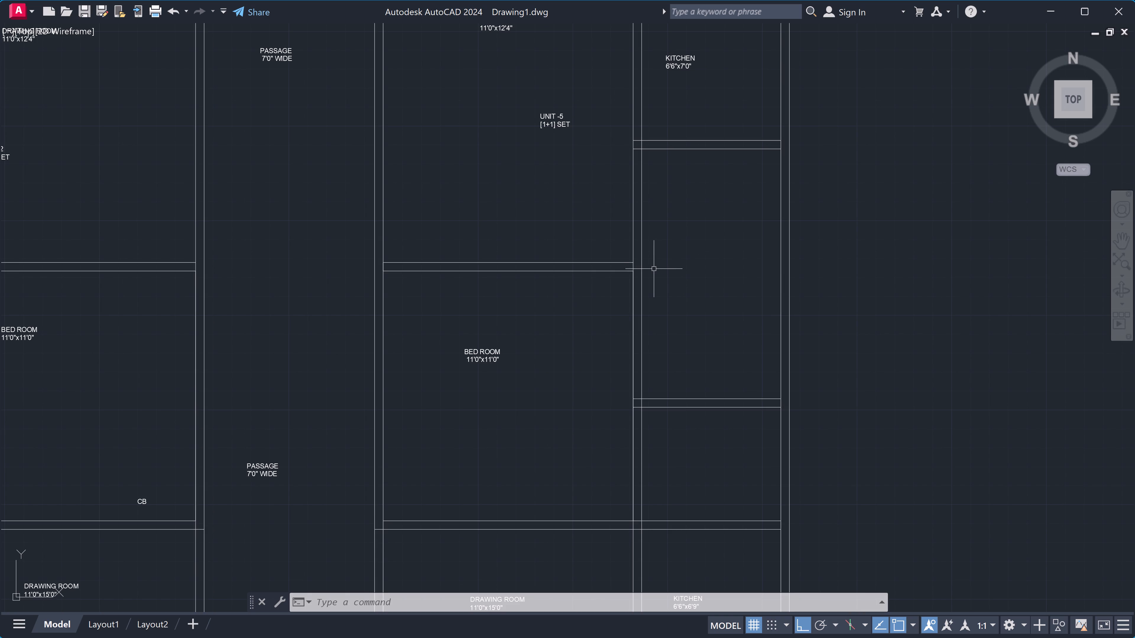
key(space)
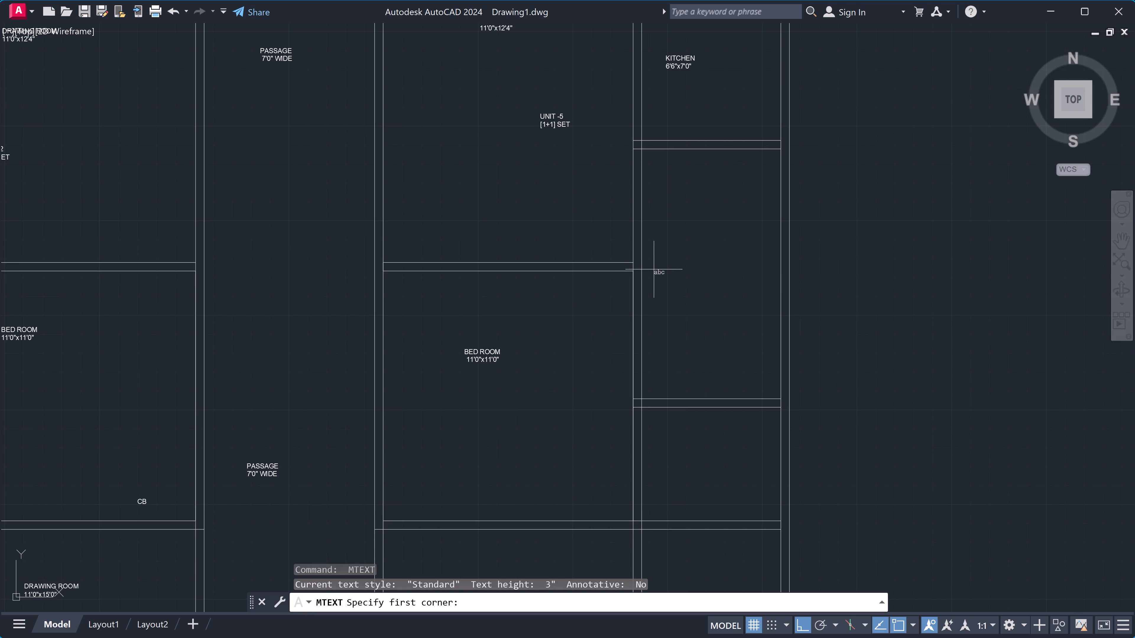
click(654, 269)
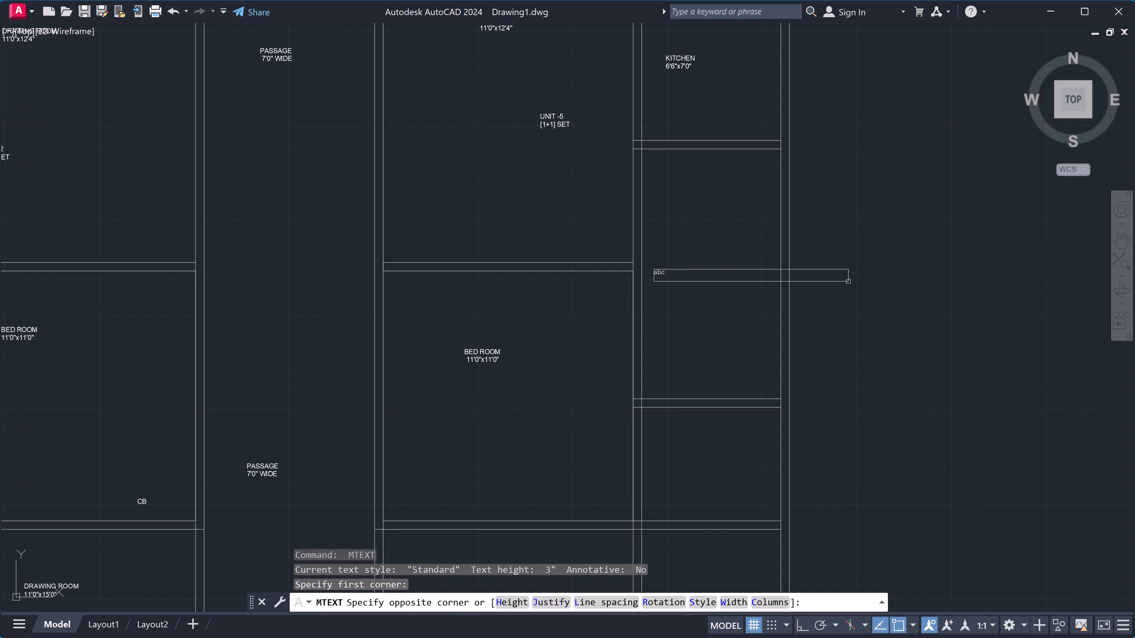
click(843, 286)
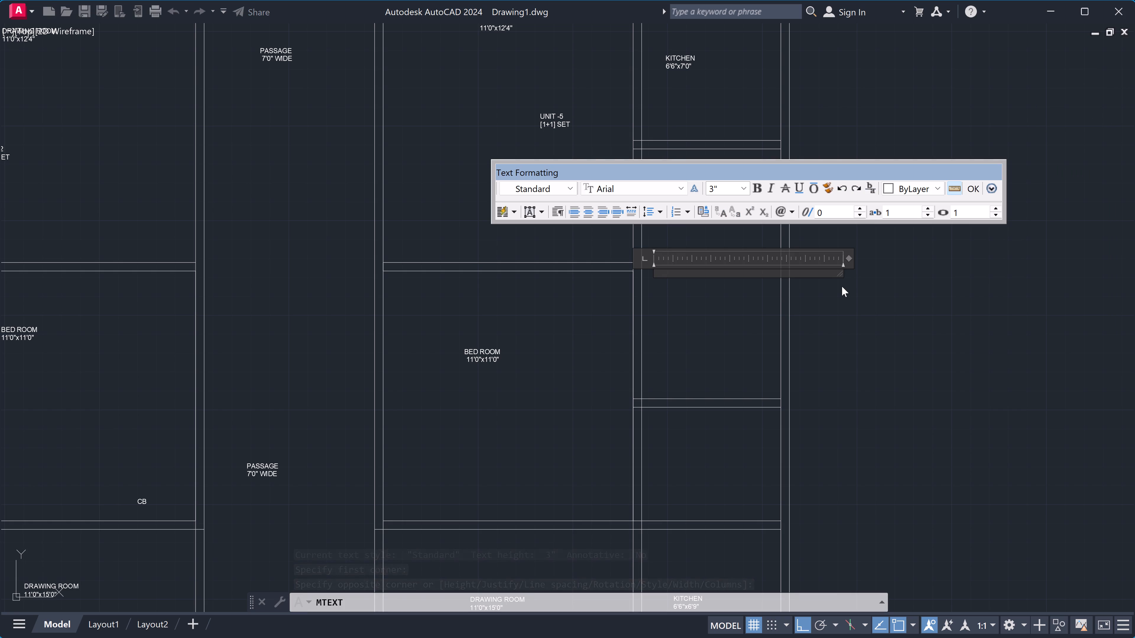
key(3)
key(apostrophe)
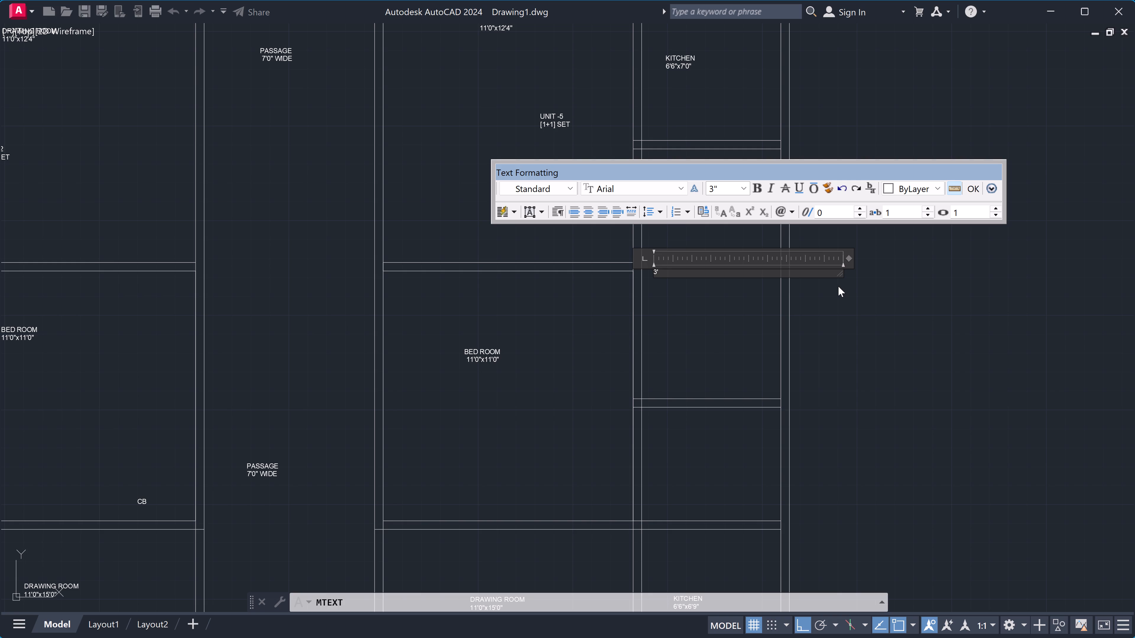
key(0)
key(shift+quotedbl)
key(space)
key(w)
key(i)
text(DE)
Add BALCONY as the second line of the 3'0" WIDE label and finish the text.
key(Return)
text(BALCONY)
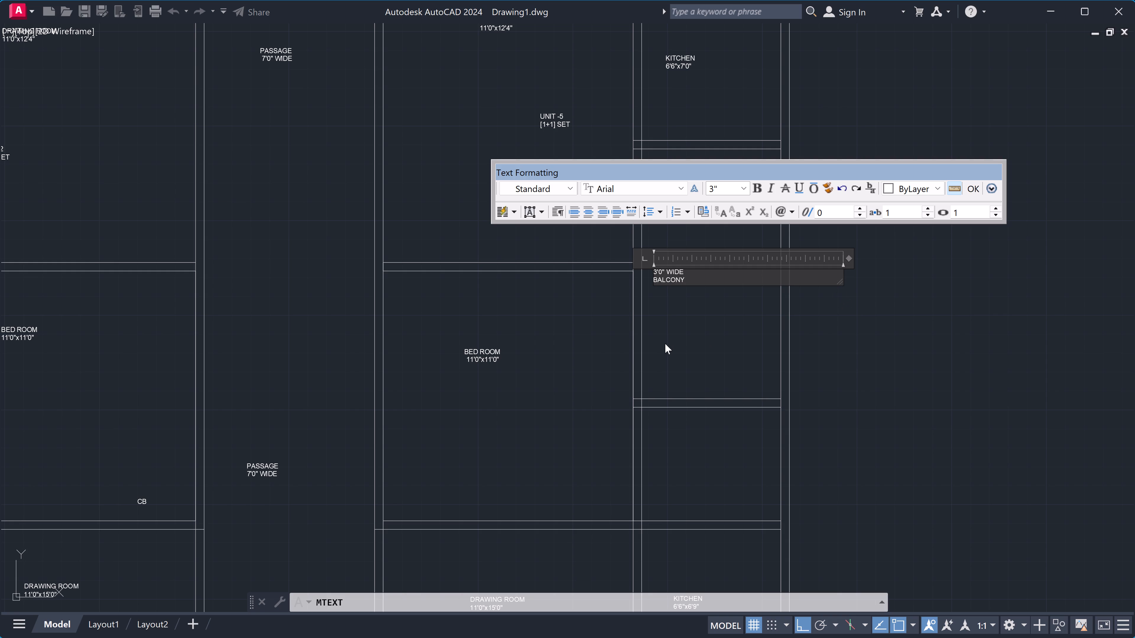
click(665, 344)
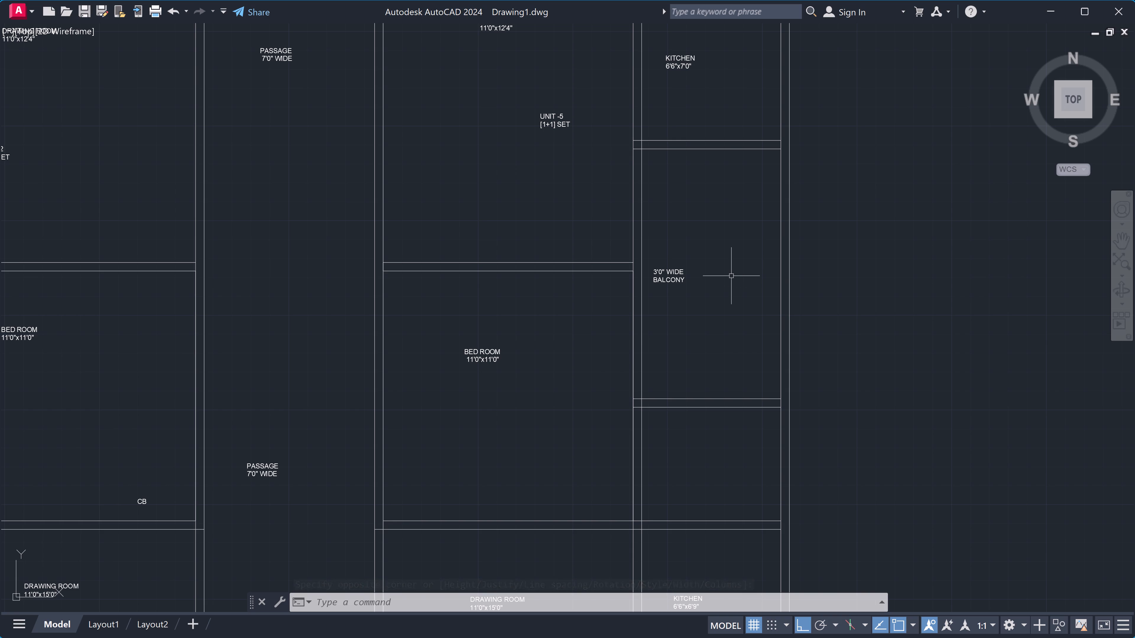
Add a two-line multiline text label reading OPEN and 3'6"x11'0" east of the 3'0" WIDE BALCONY label beside the UNIT -5 bedroom.
key(space)
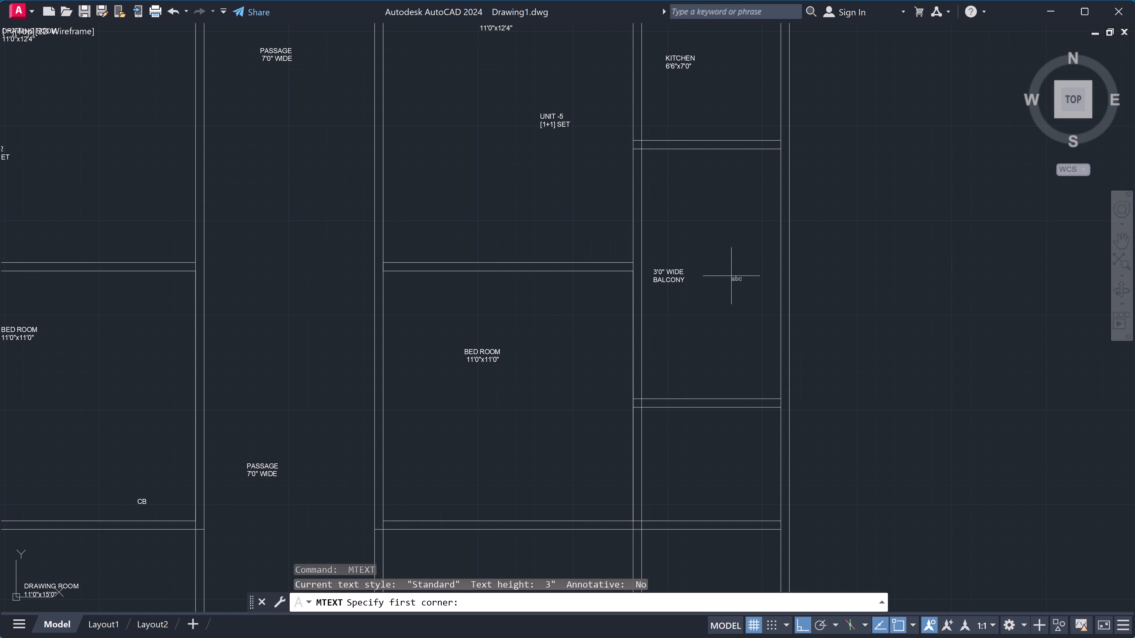
click(731, 276)
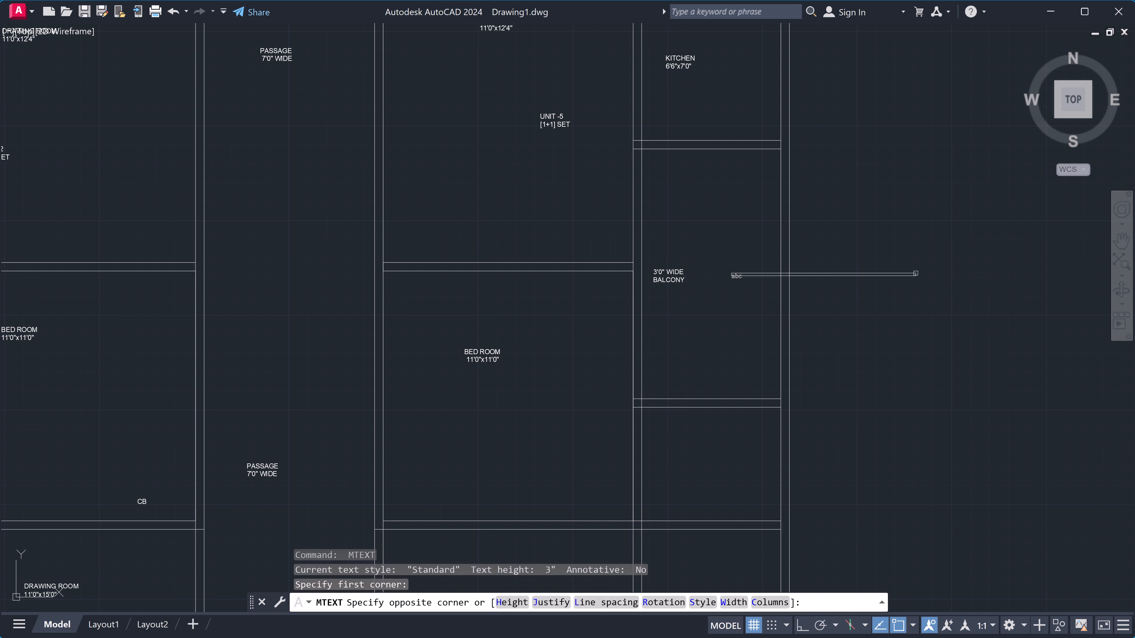
click(958, 290)
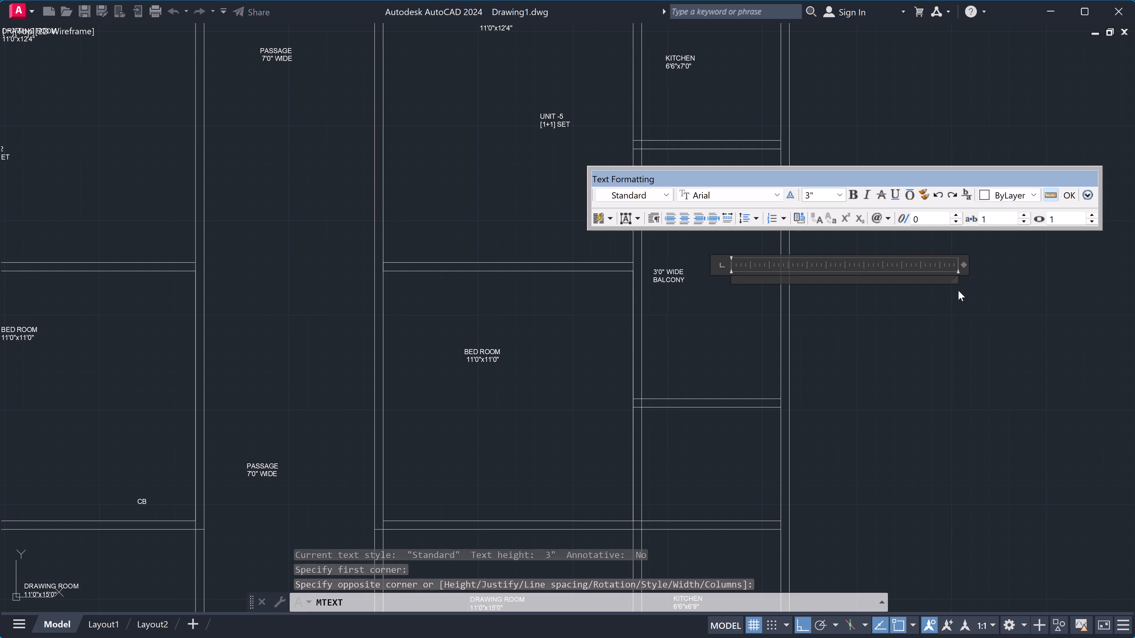
text(OPEN)
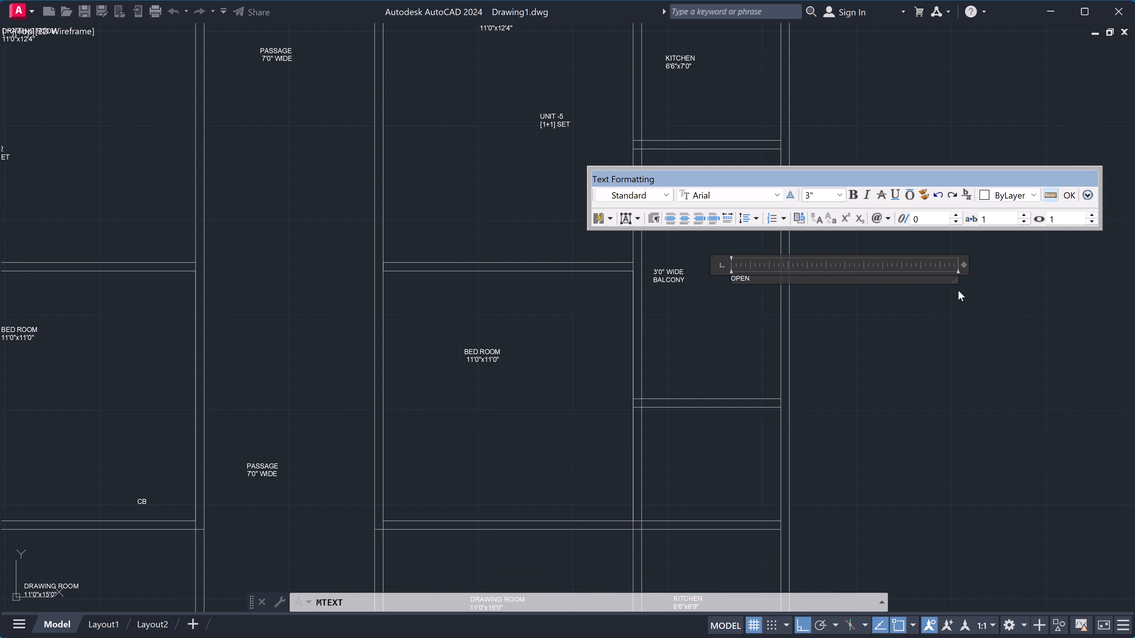
key(Return)
key(3)
key(apostrophe)
key(6)
text("x)
text(11)
text('0")
click(667, 454)
Start a multiline text label reading TOILET in the small room south of the balcony and open space of UNIT -5.
key(space)
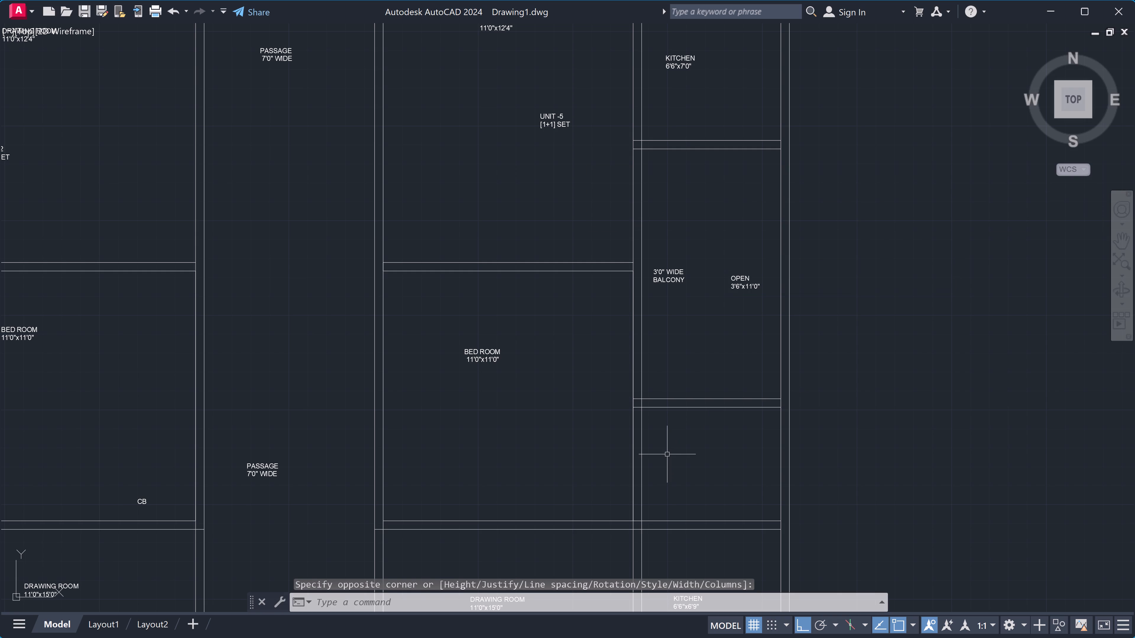
click(667, 454)
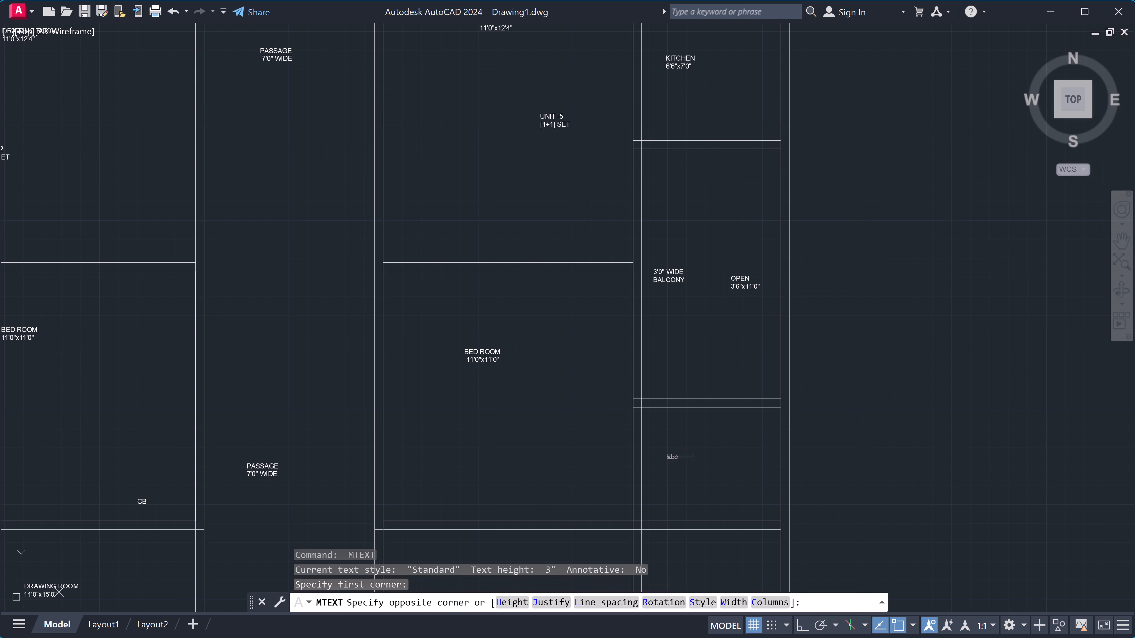
click(848, 470)
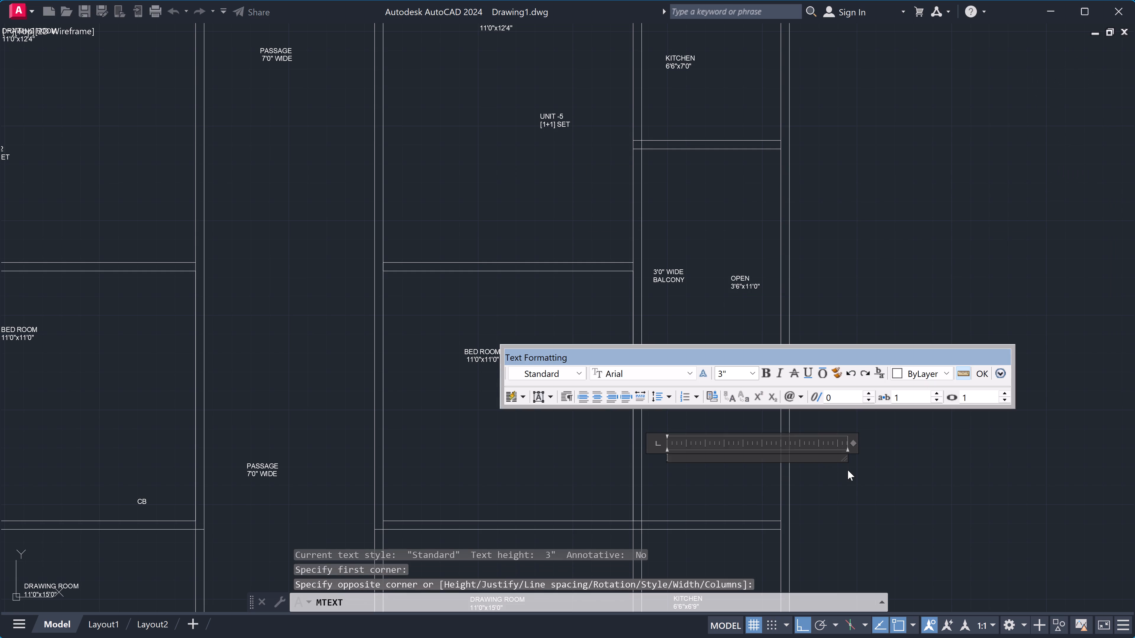
text(toil)
key(BackSpace)
key(BackSpace)
key(BackSpace)
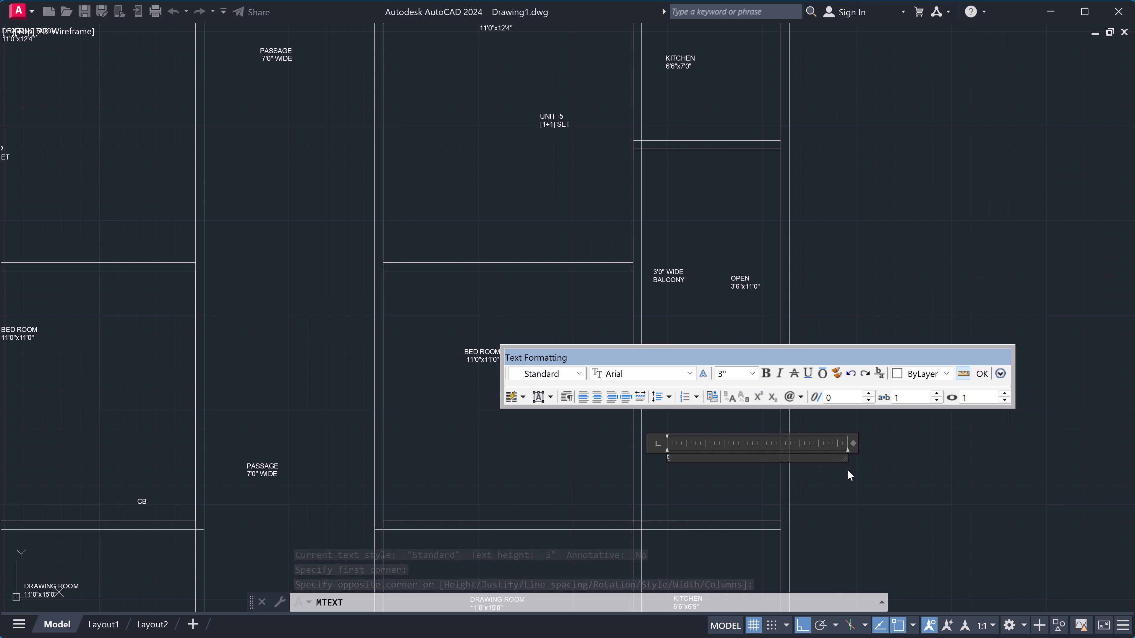
key(BackSpace)
text(TOL)
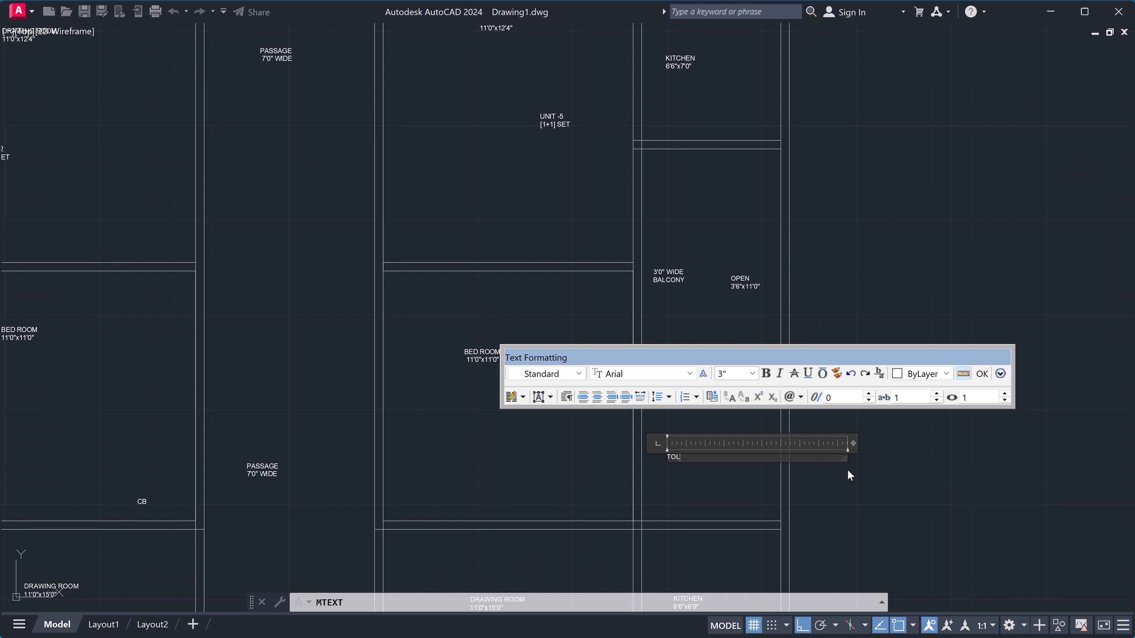
key(BackSpace)
text(IL)
text(ET)
Add 6'6"x5'0" as the second line of the TOILET label and finish the text.
key(Return)
key(6)
key(apostrophe)
key(6)
key(shift+quotedbl)
key(x)
key(5)
key(apostrophe)
text(0")
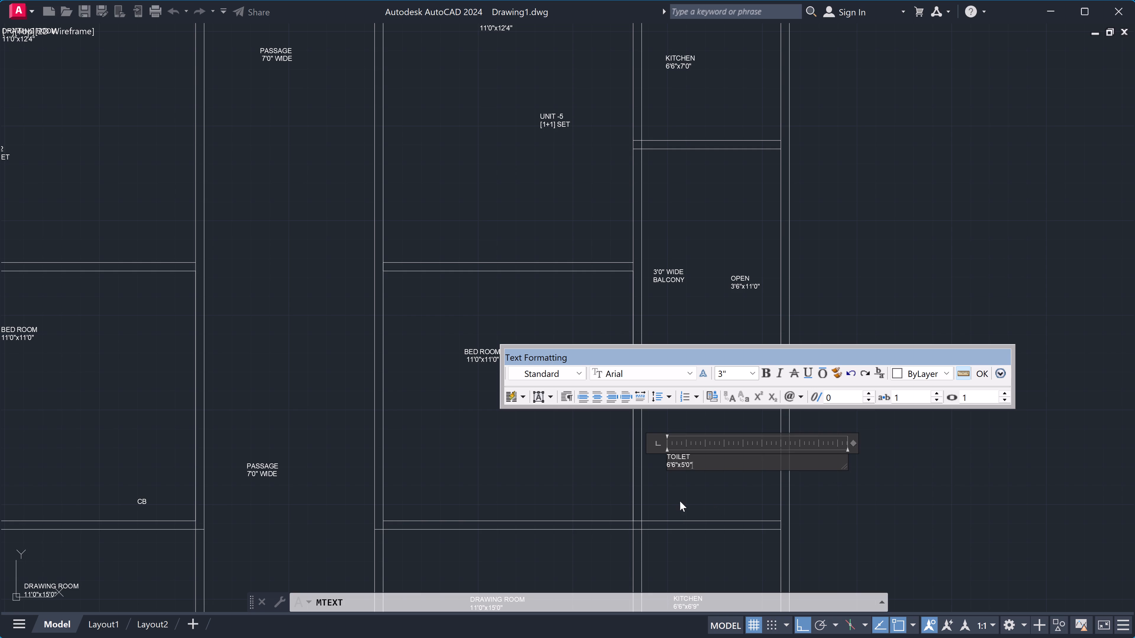
click(680, 501)
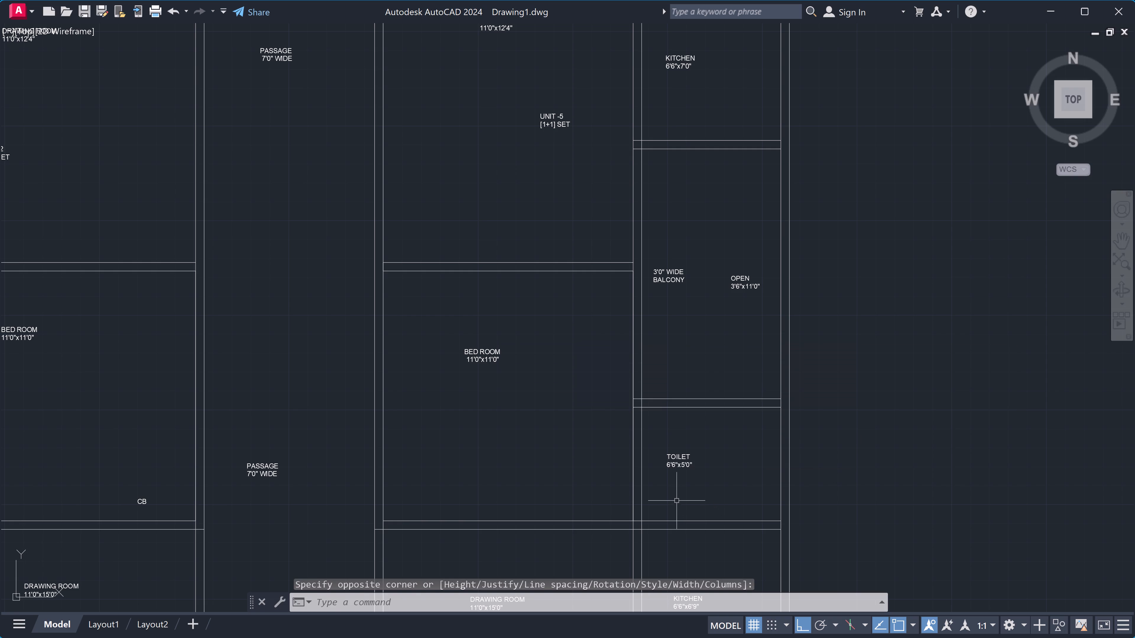
Start a multiline text label reading BED ROOM in the unlabelled room just east of the 11'0"x12'0" BED ROOM, south of the stair.
scroll(703, 416, down, 3)
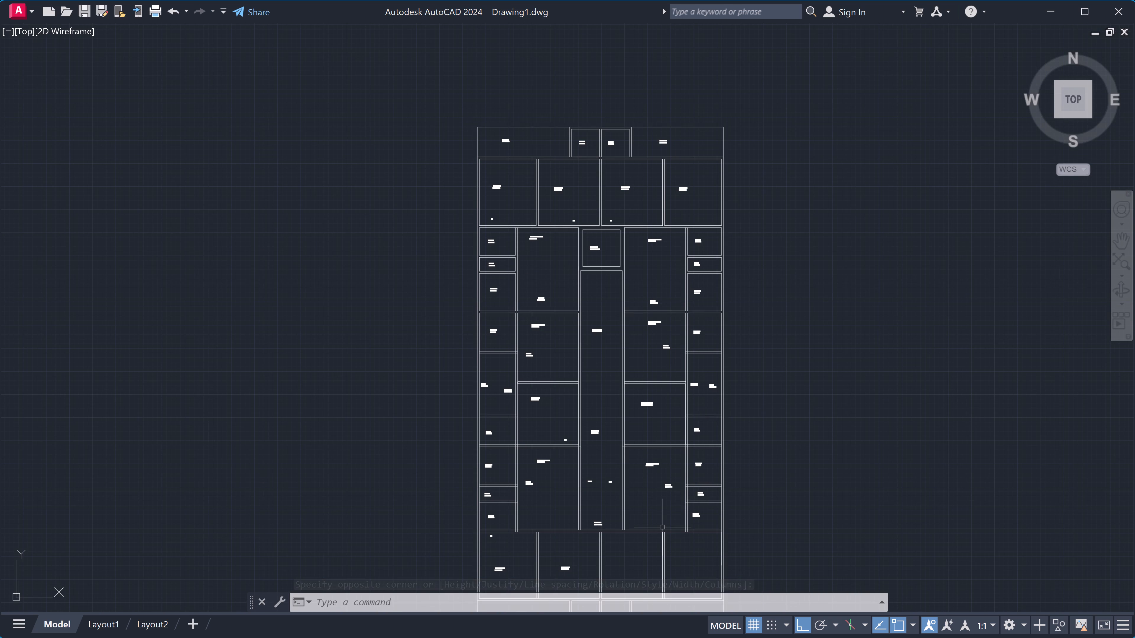
scroll(661, 527, down, 1)
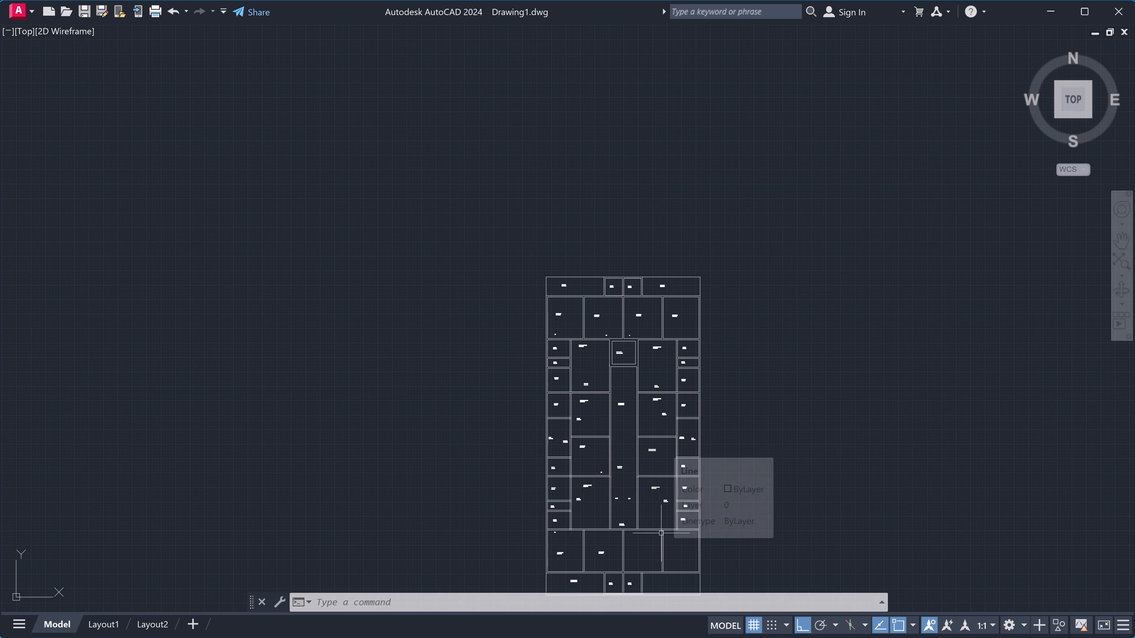
scroll(645, 561, up, 2)
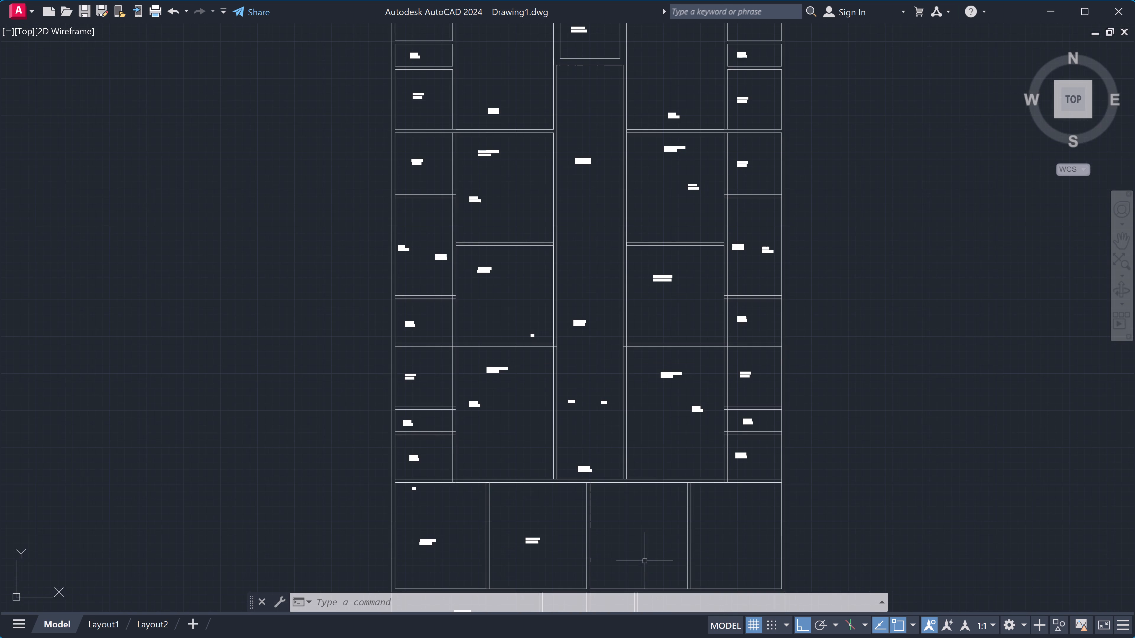
scroll(643, 561, up, 1)
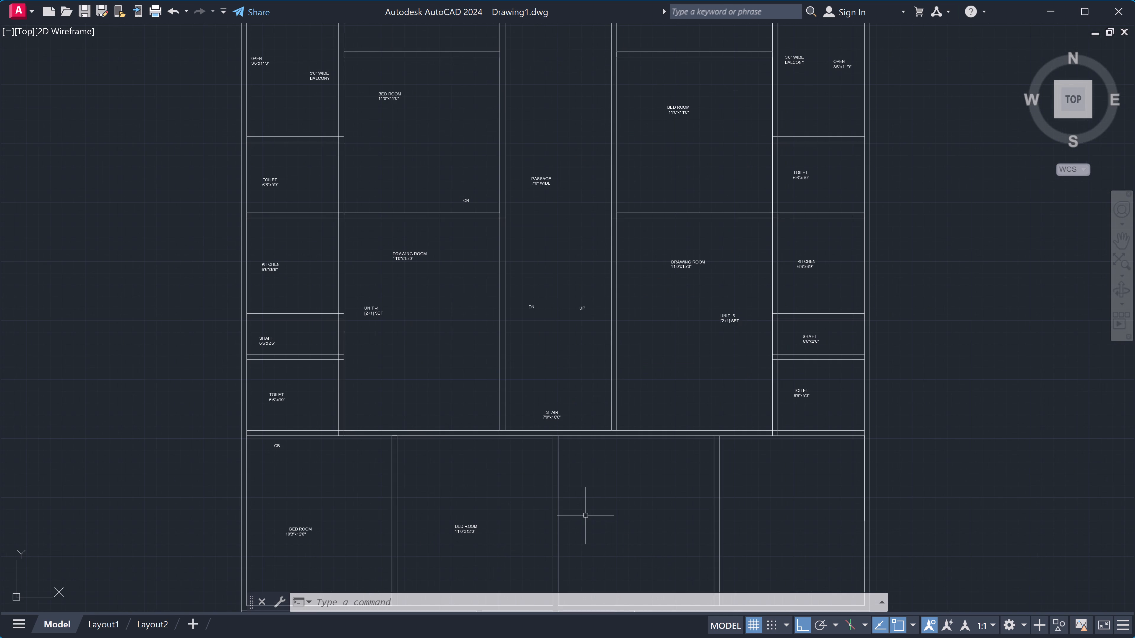
click(586, 534)
text(mt)
key(space)
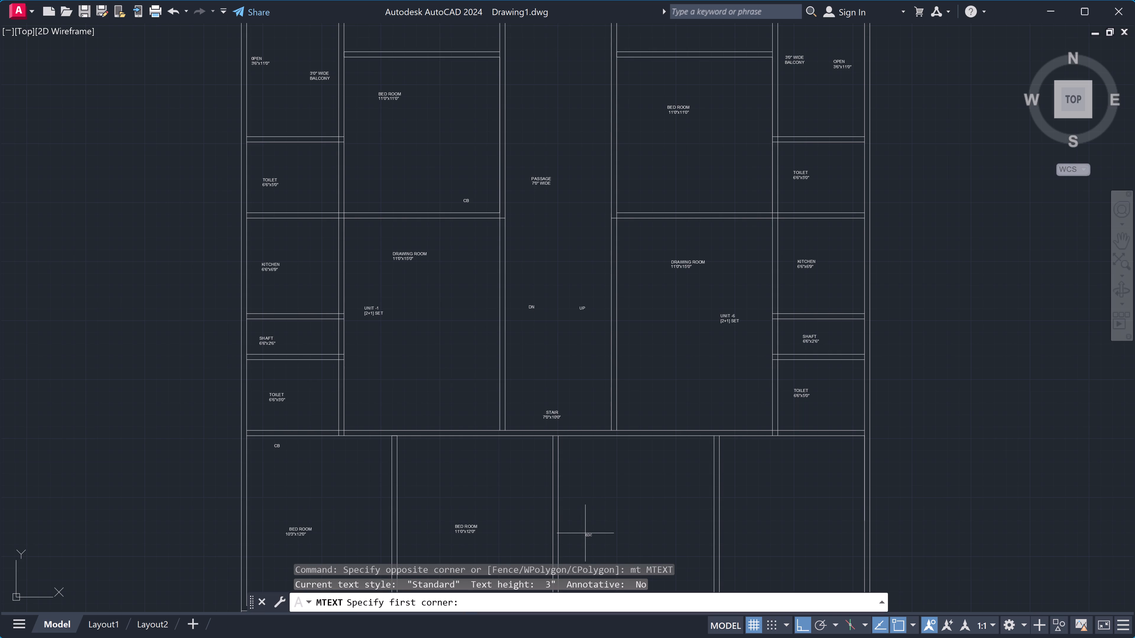
click(585, 533)
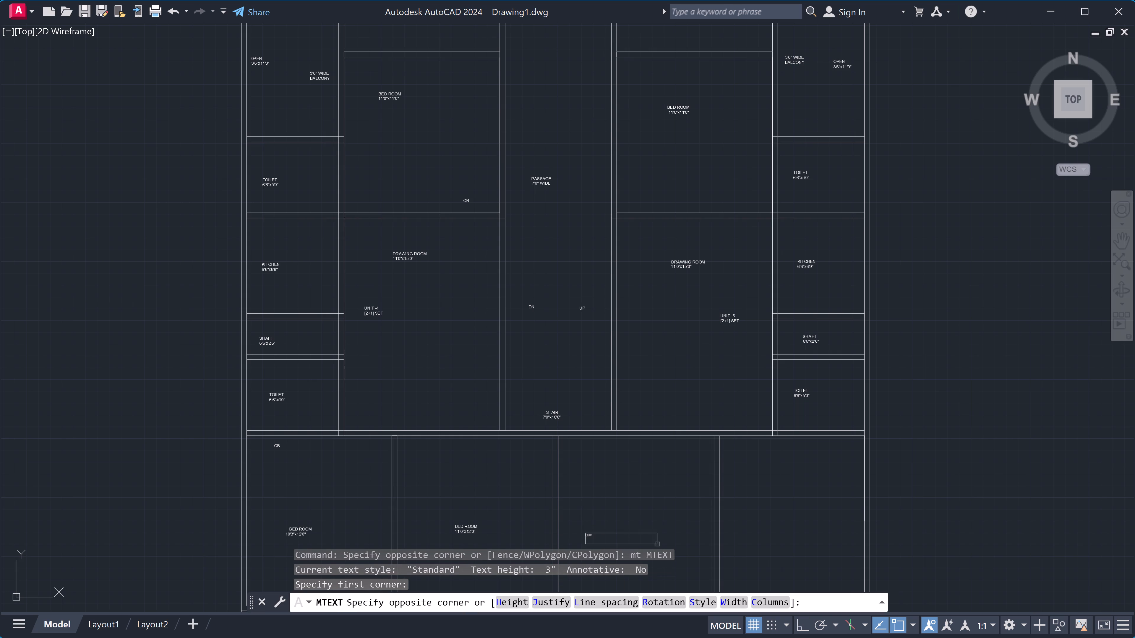
click(748, 549)
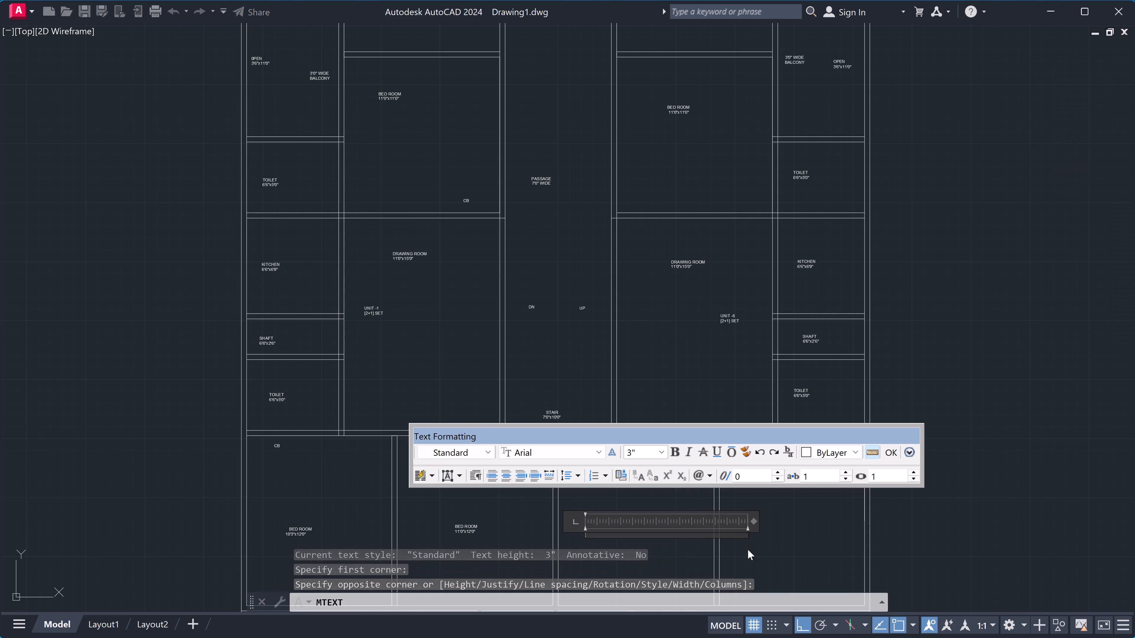
text(BED ROOM)
Add 11'0"x12'0" as the second line of the BED ROOM label and finish the text.
key(Return)
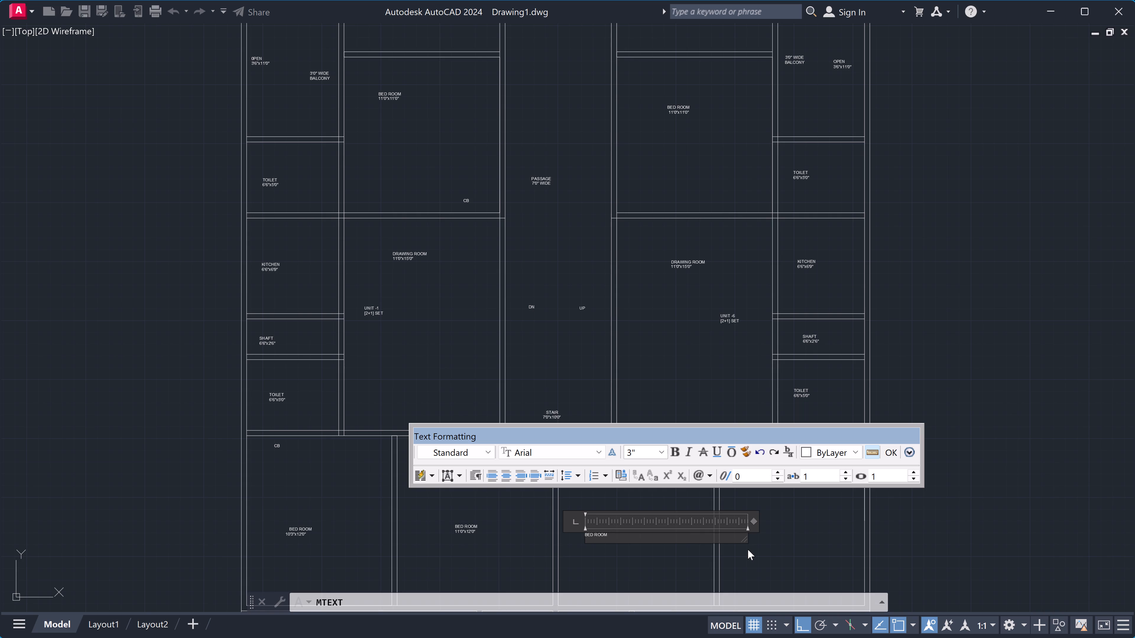
scroll(748, 550, up, 1)
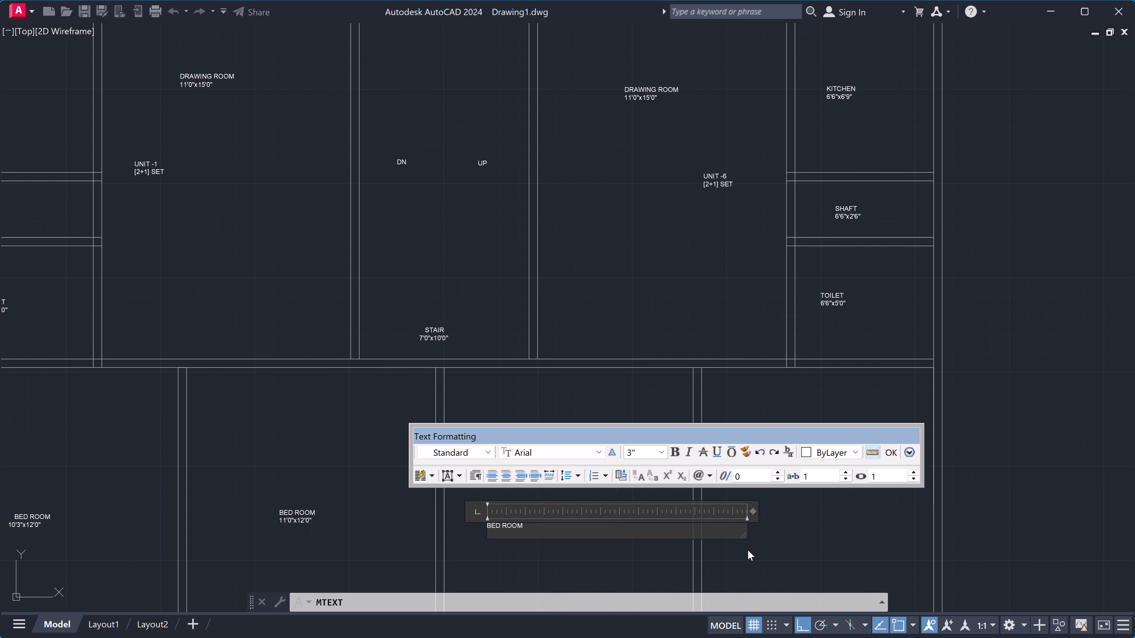
text(11)
key(0)
key(BackSpace)
key(apostrophe)
key(0)
key(shift+quotedbl)
key(x)
text(12)
text('0")
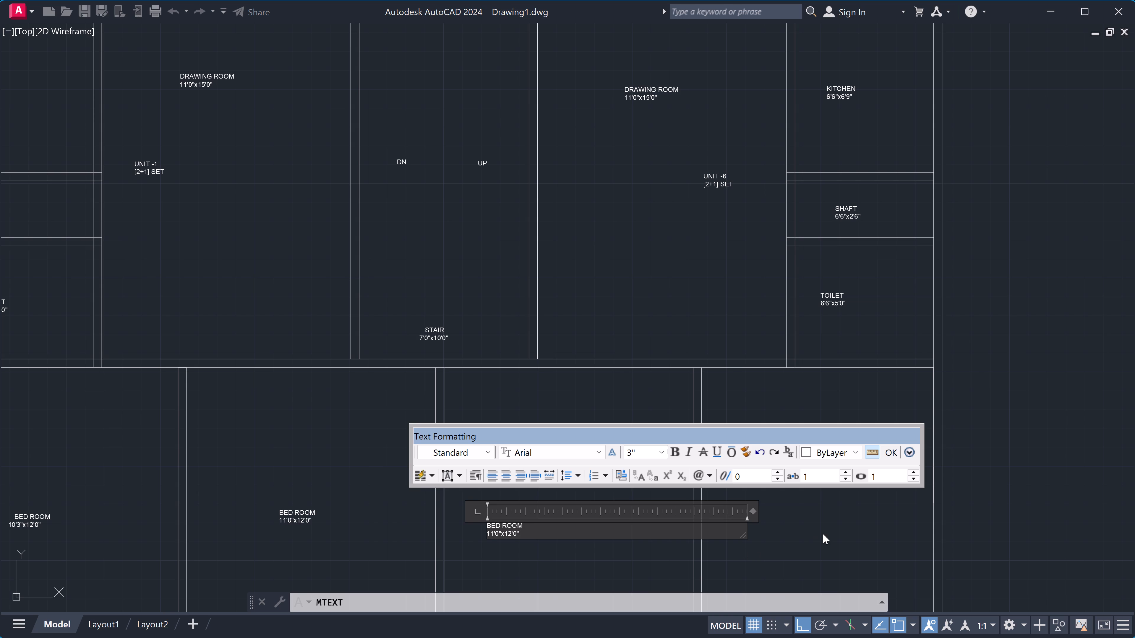
click(823, 534)
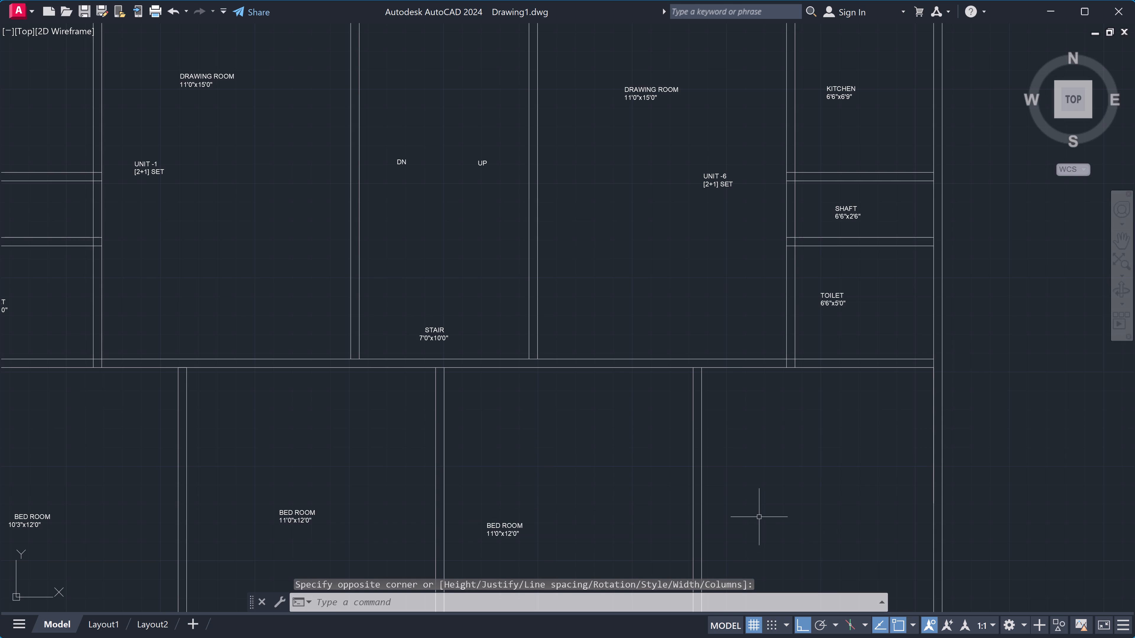
Start a multiline text label reading BED ROOM in the unlabelled southeast room, south of the UNIT -6 toilet.
click(759, 517)
text(mt)
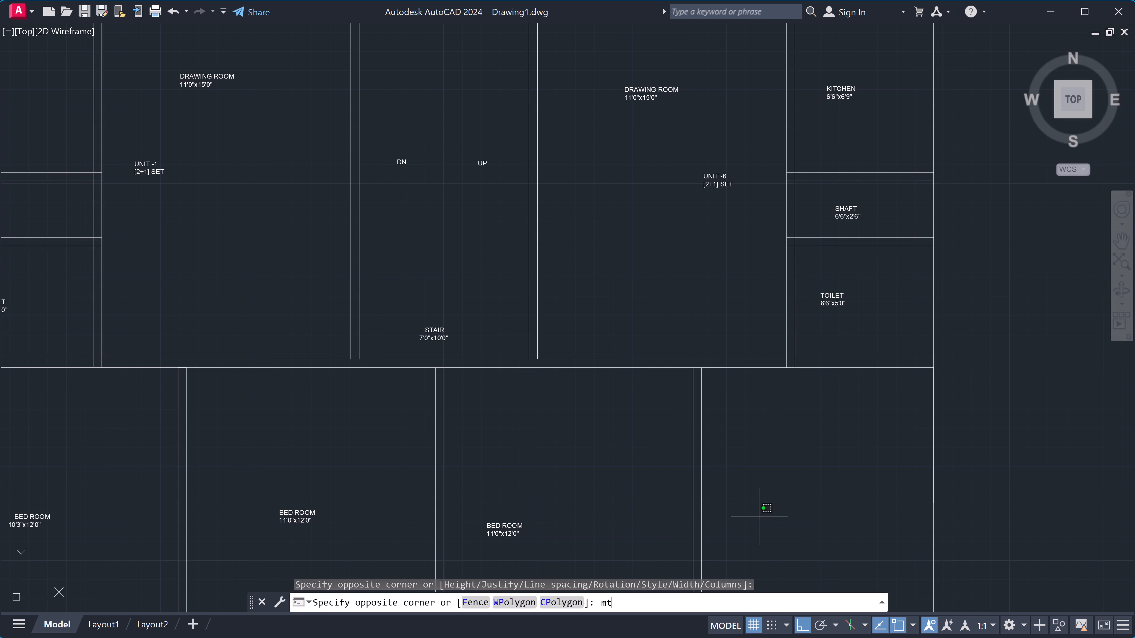
key(space)
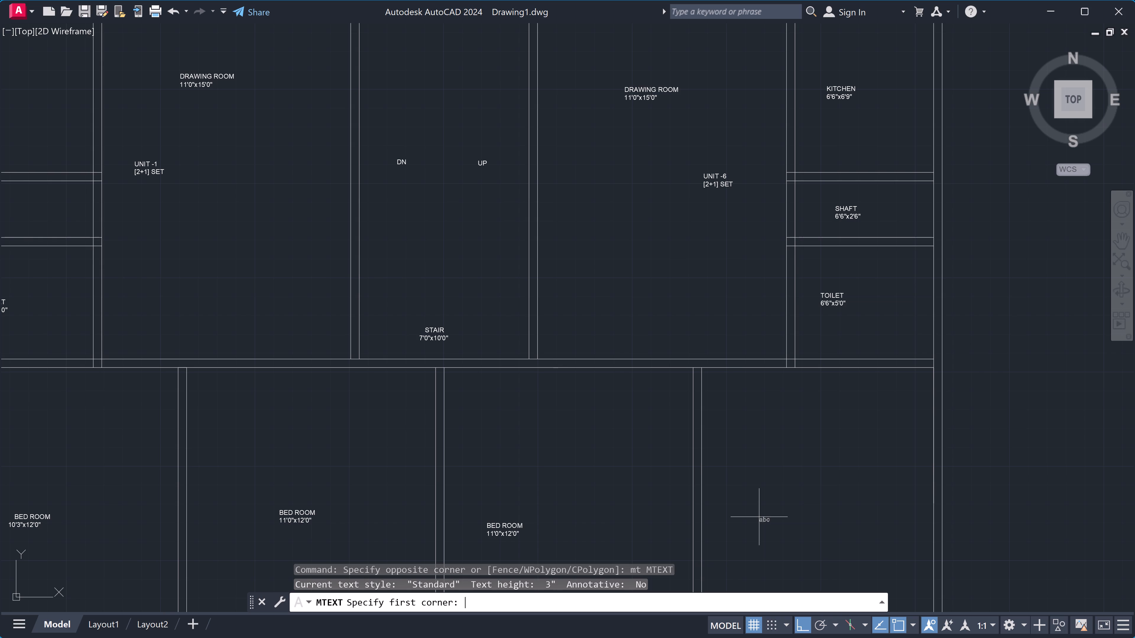
scroll(760, 511, down, 1)
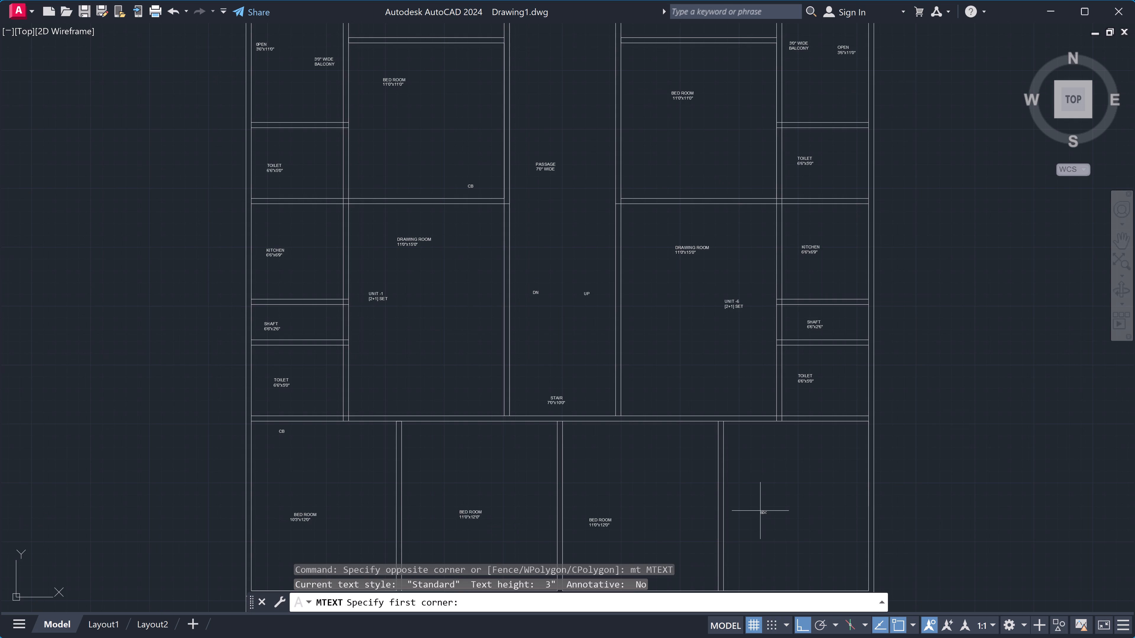
scroll(760, 511, down, 2)
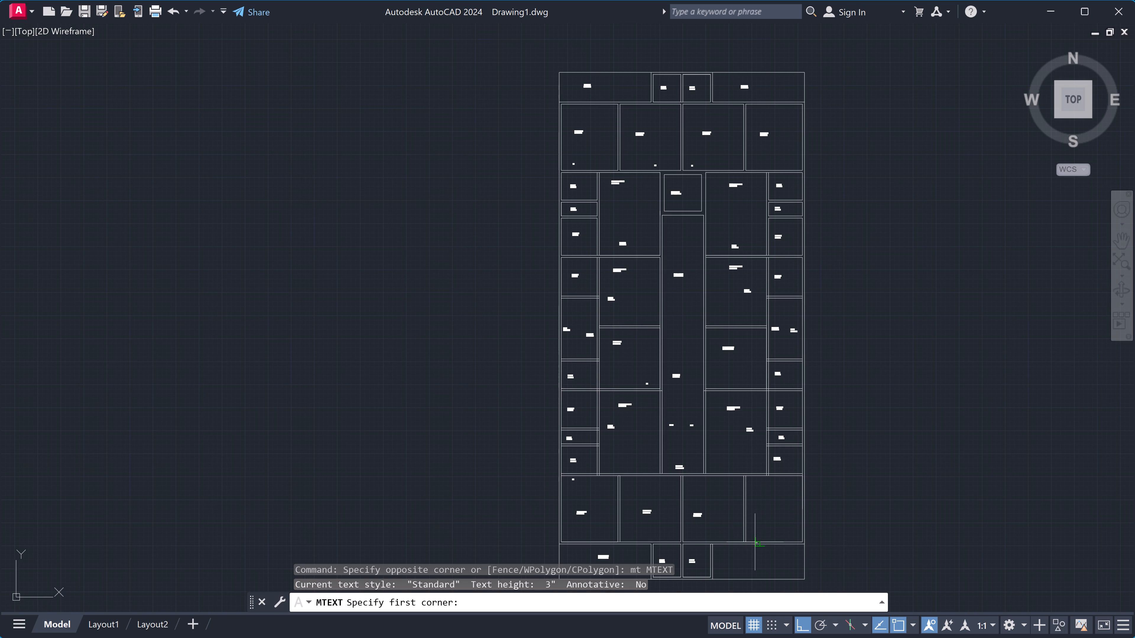
scroll(755, 542, up, 3)
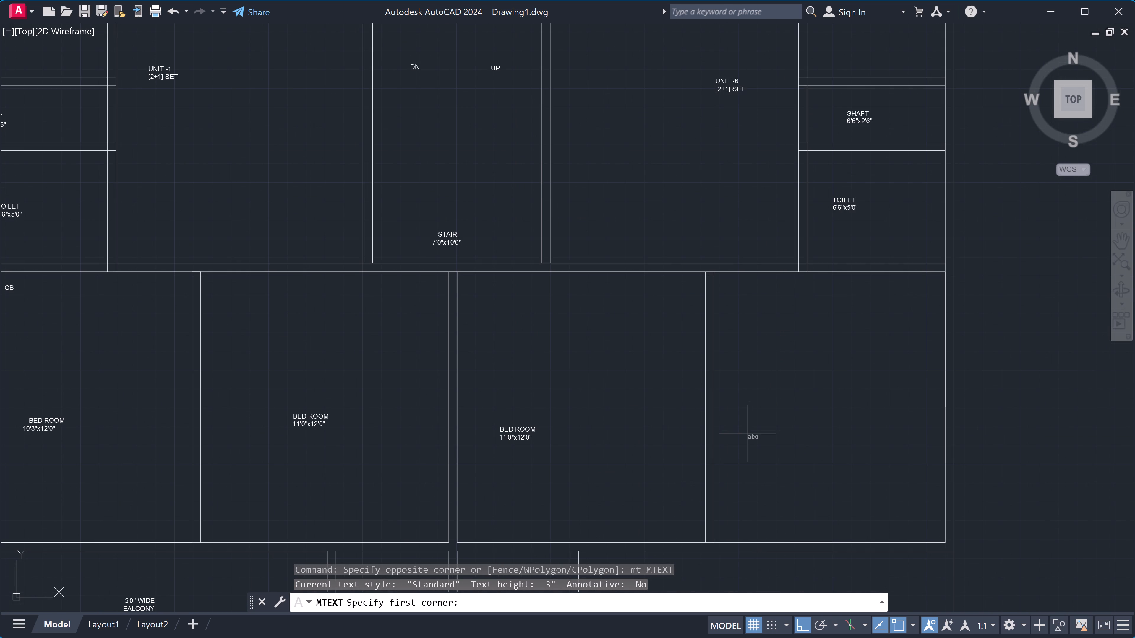
double_click(787, 413)
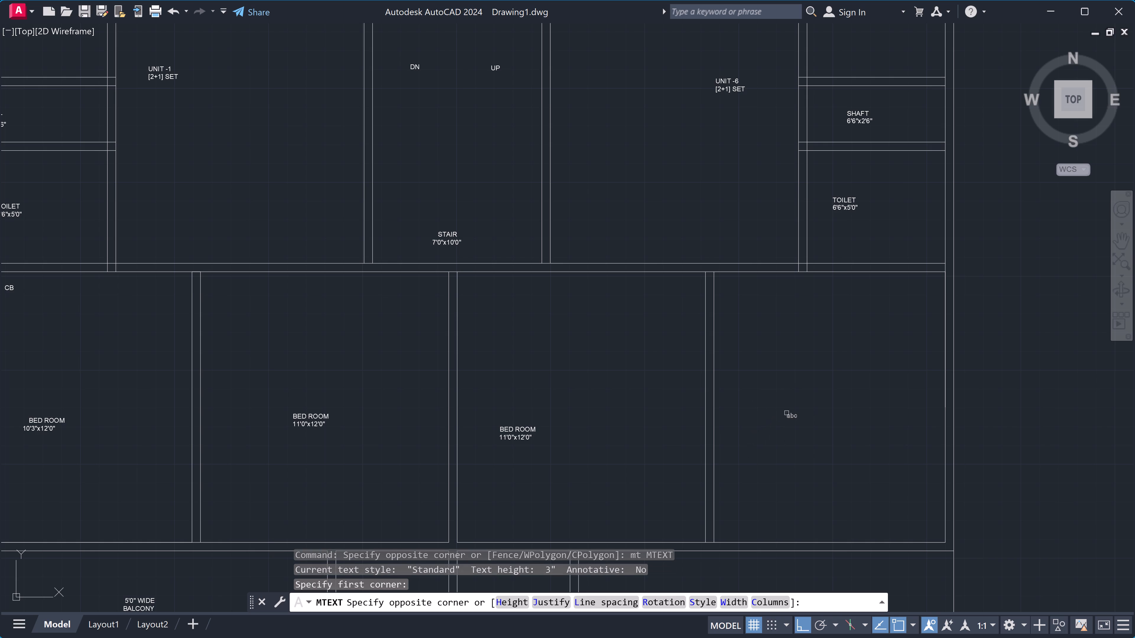
click(1129, 437)
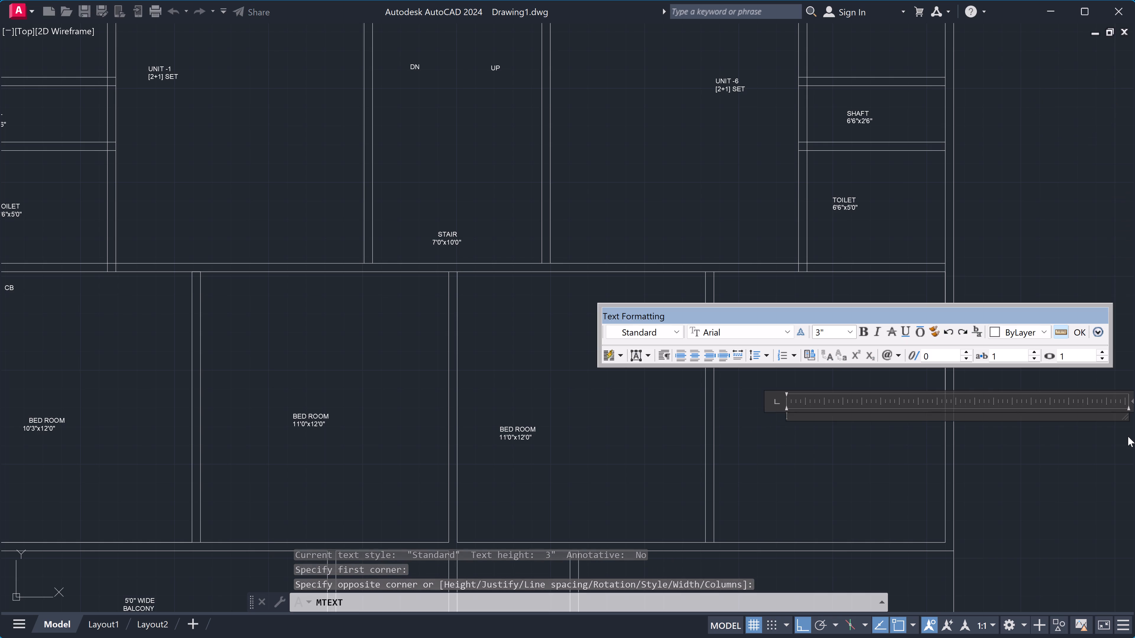
text(BED ROOM)
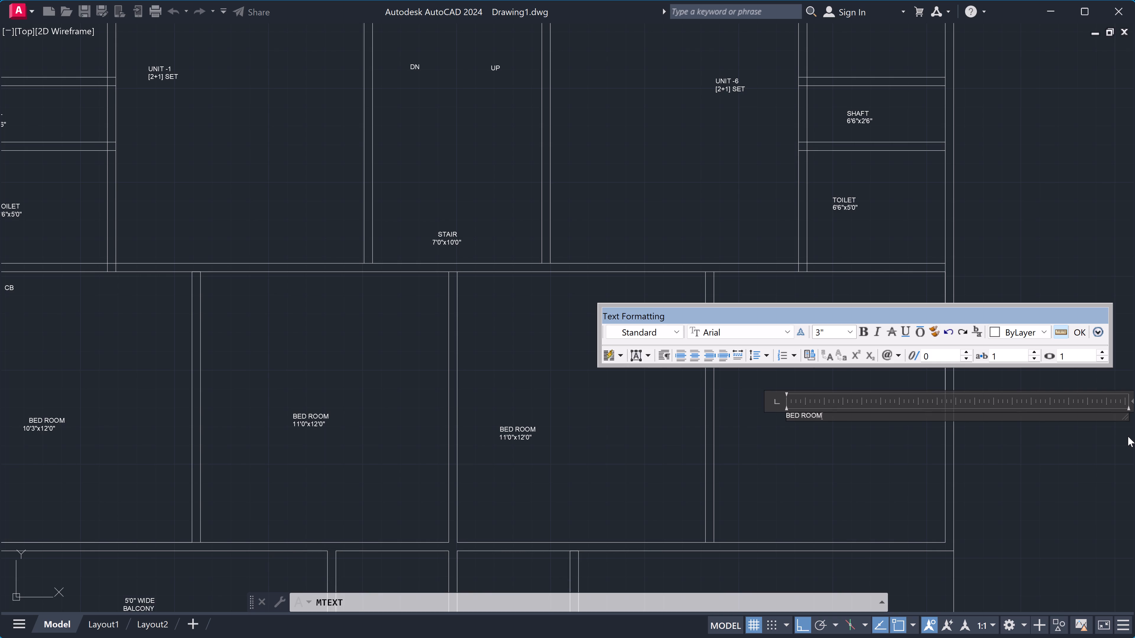
Add 10'3"x12'0" as the second line of the southeast BED ROOM label and finish the text.
key(Return)
key(1)
key(0)
key(apostrophe)
key(3)
key(shift+quotedbl)
key(x)
text(12)
key(apostrophe)
text(0")
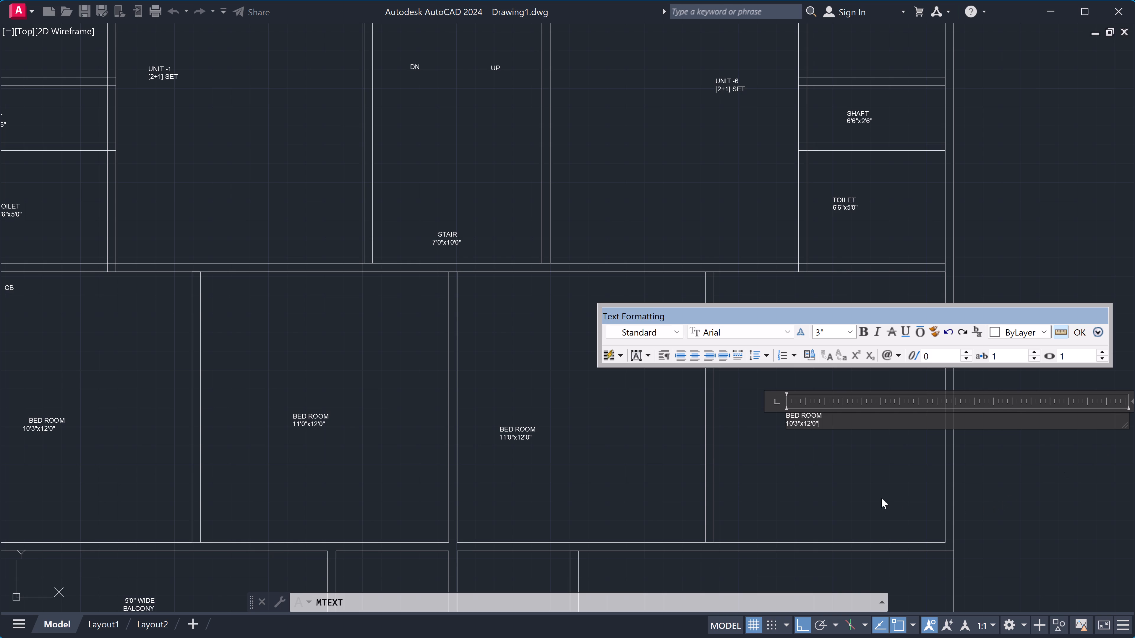
click(875, 498)
Start a multiline text label reading 5'0" WIDE in the unlabelled southeast balcony, east of the two 5'0"x6'0" toilets.
scroll(873, 499, down, 1)
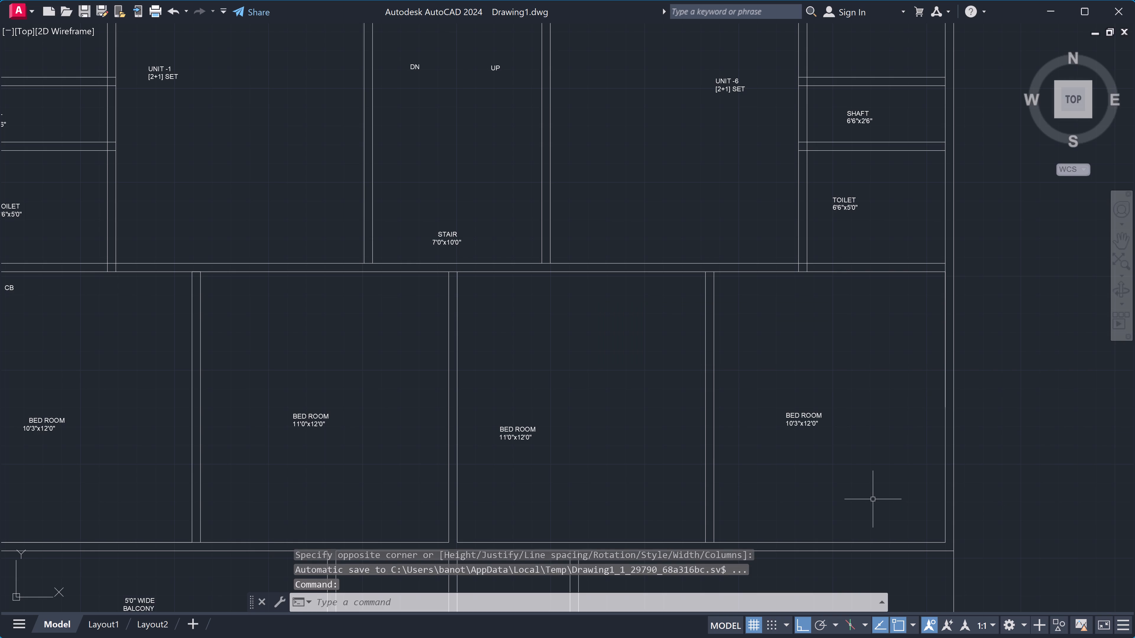
scroll(873, 499, down, 1)
scroll(855, 561, down, 1)
scroll(844, 579, up, 2)
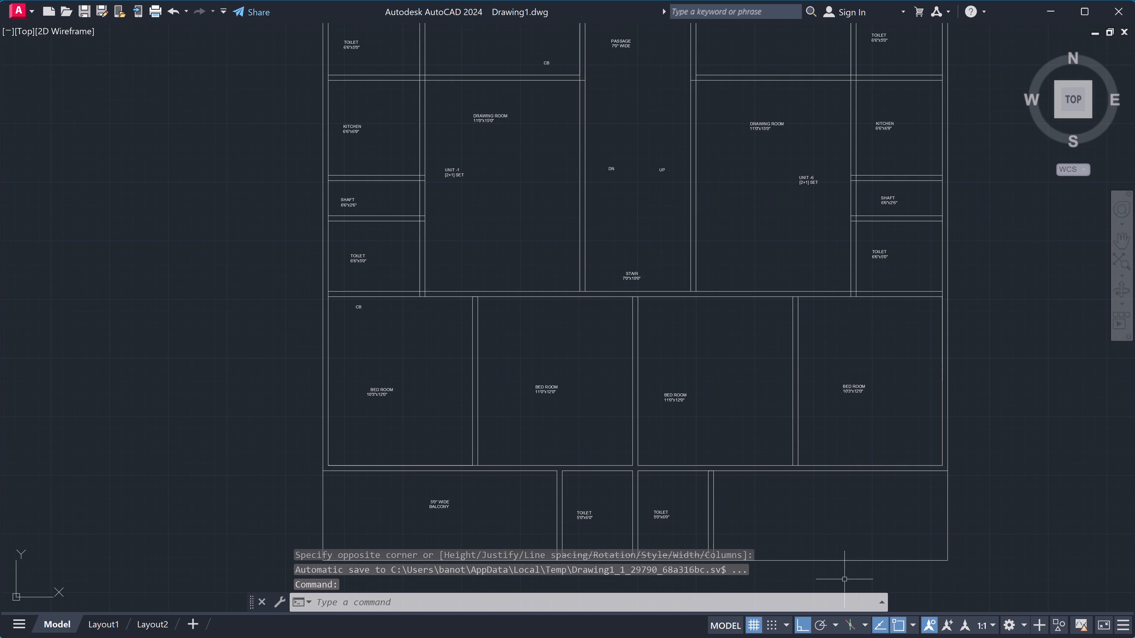
scroll(844, 580, up, 1)
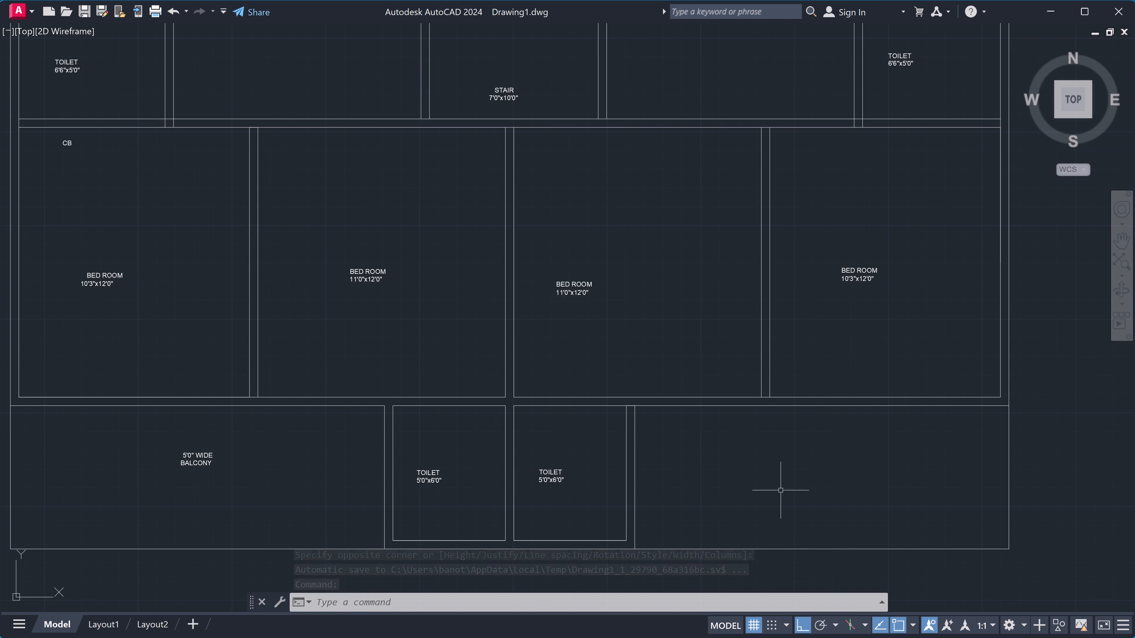
click(717, 466)
key(space)
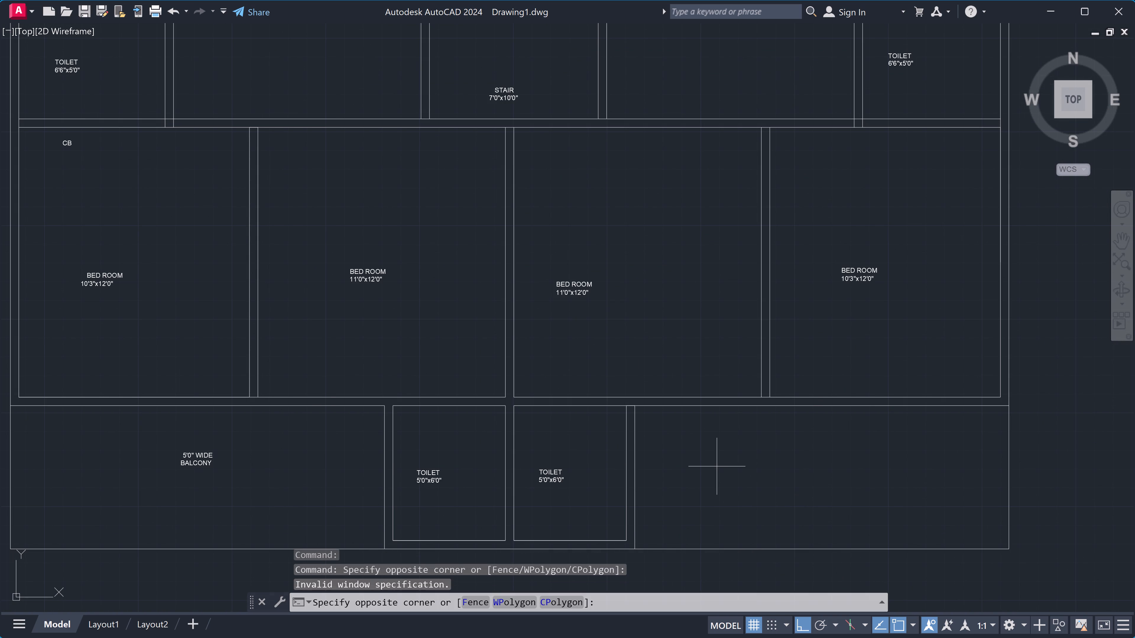
text(mt)
key(space)
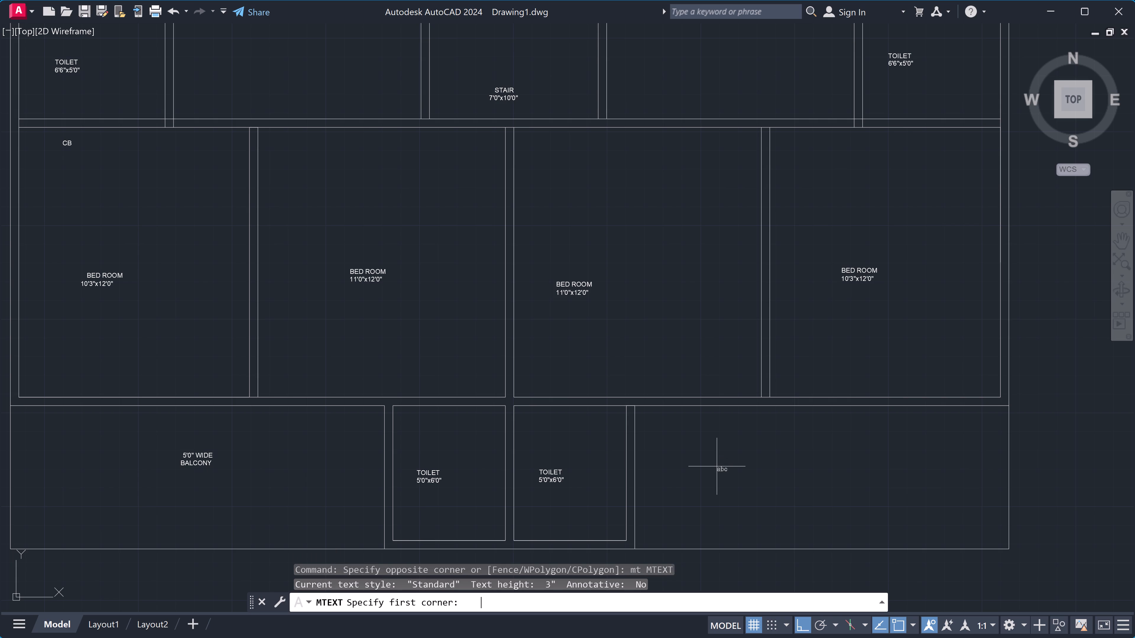
key(space)
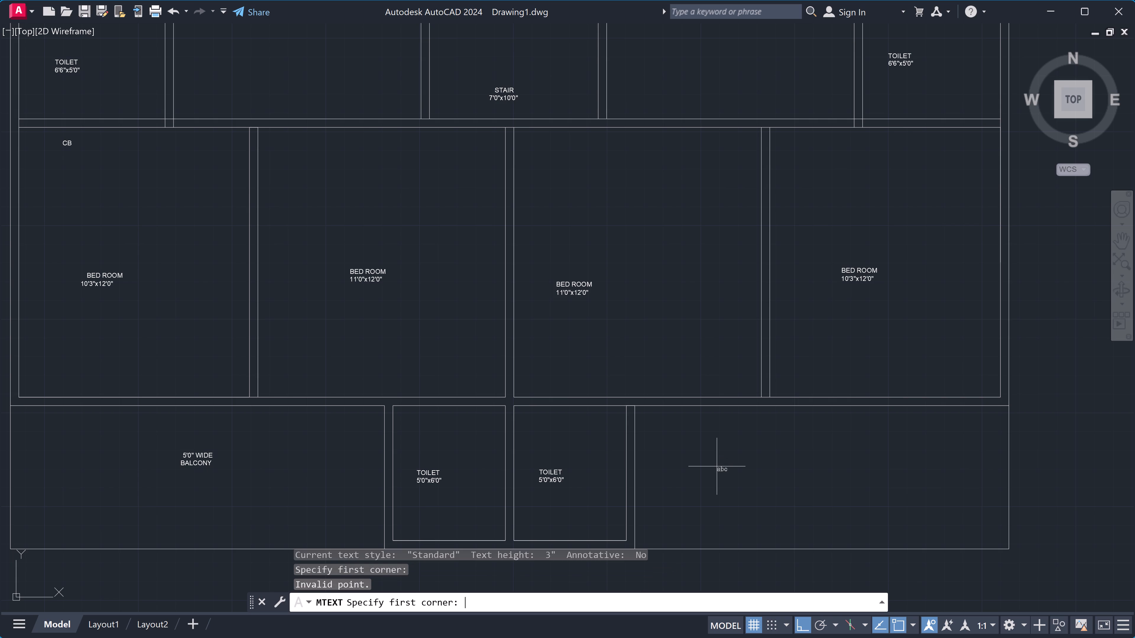
click(717, 466)
click(717, 466)
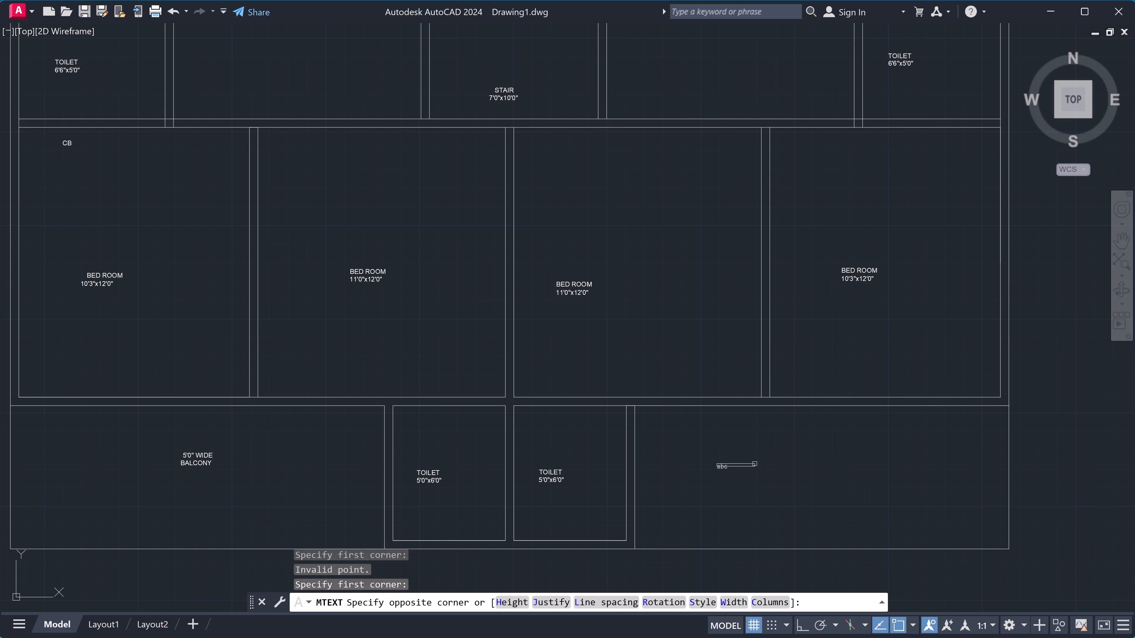
click(1035, 478)
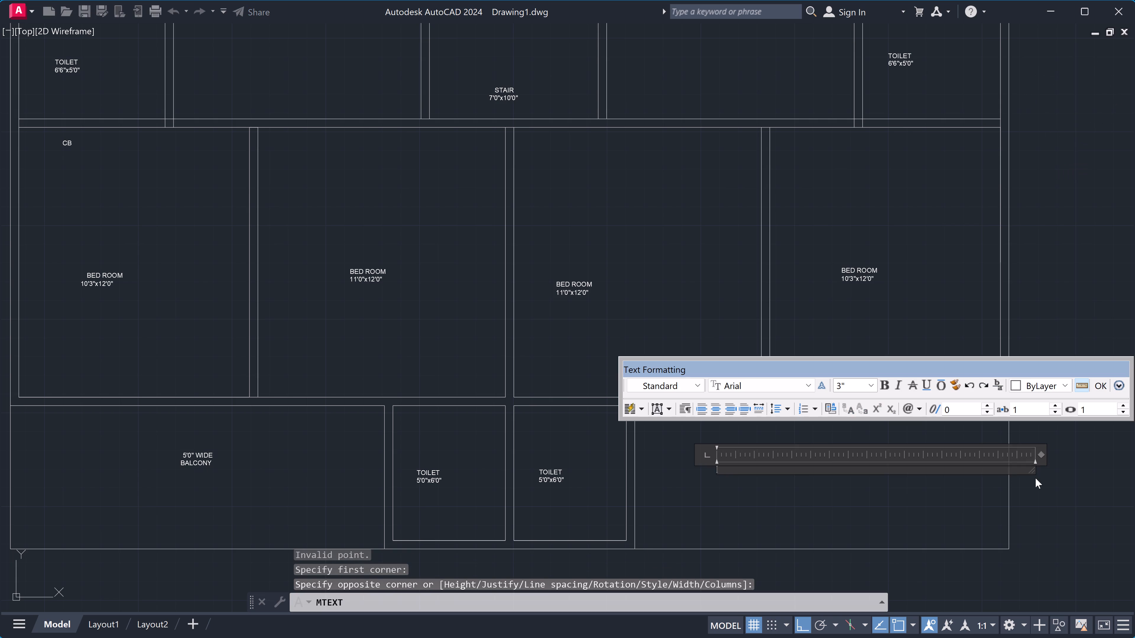
key(space)
key(space)
key(space)
key(space)
key(5)
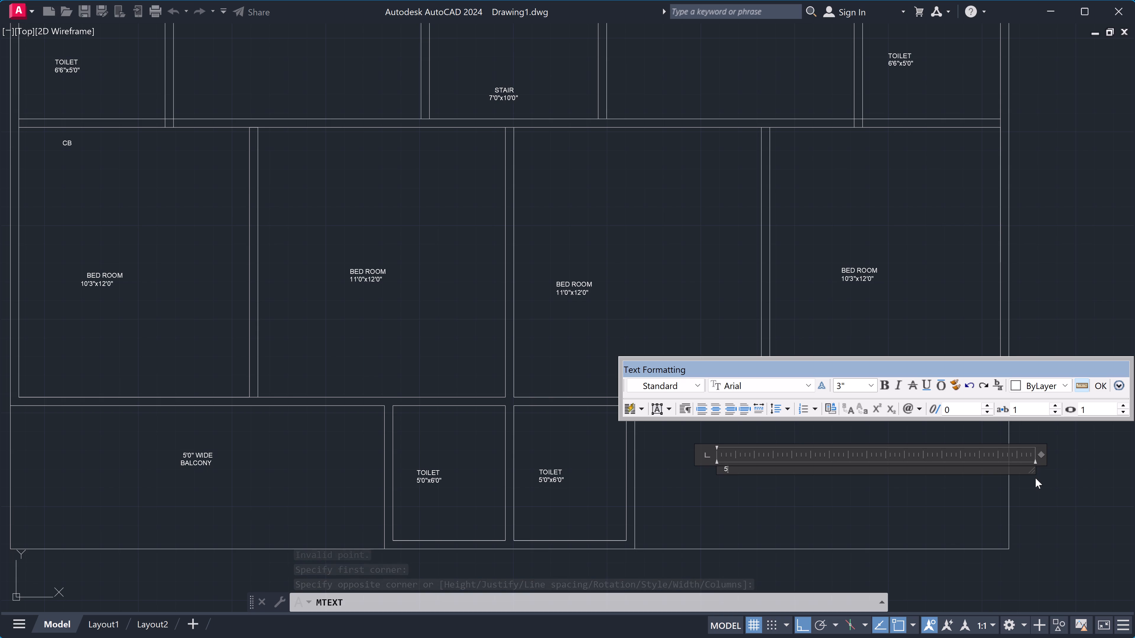
key(apostrophe)
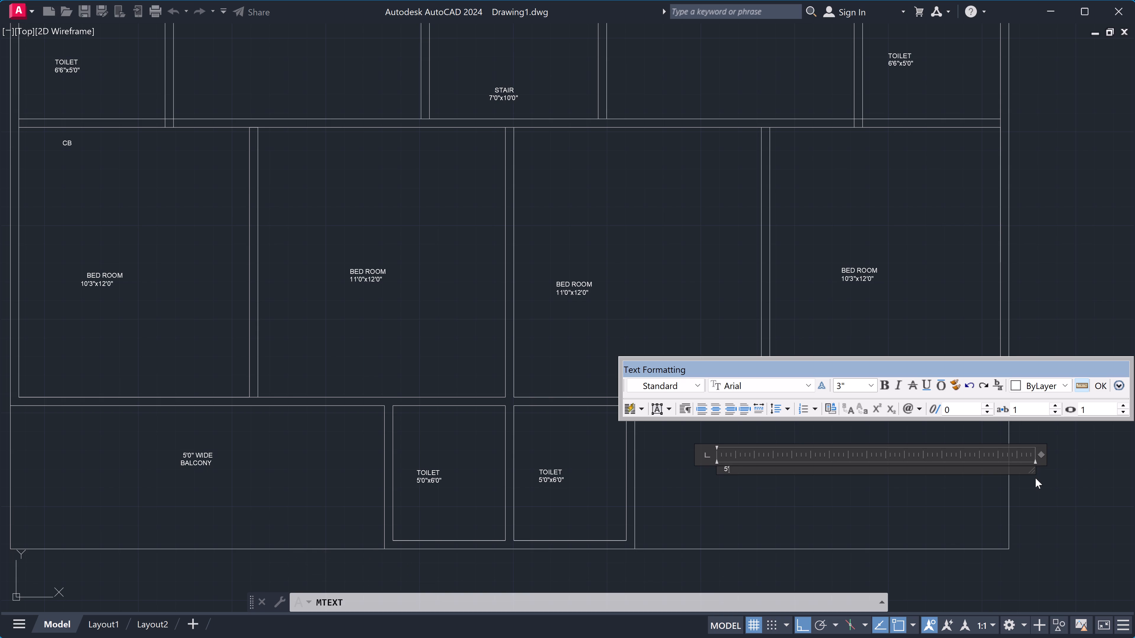
text(0")
key(space)
text(WIDE)
Add BALCONY as the second line of the southeast 5'0" WIDE label and finish the text.
key(Return)
key(space)
key(space)
key(space)
key(space)
key(b)
key(BackSpace)
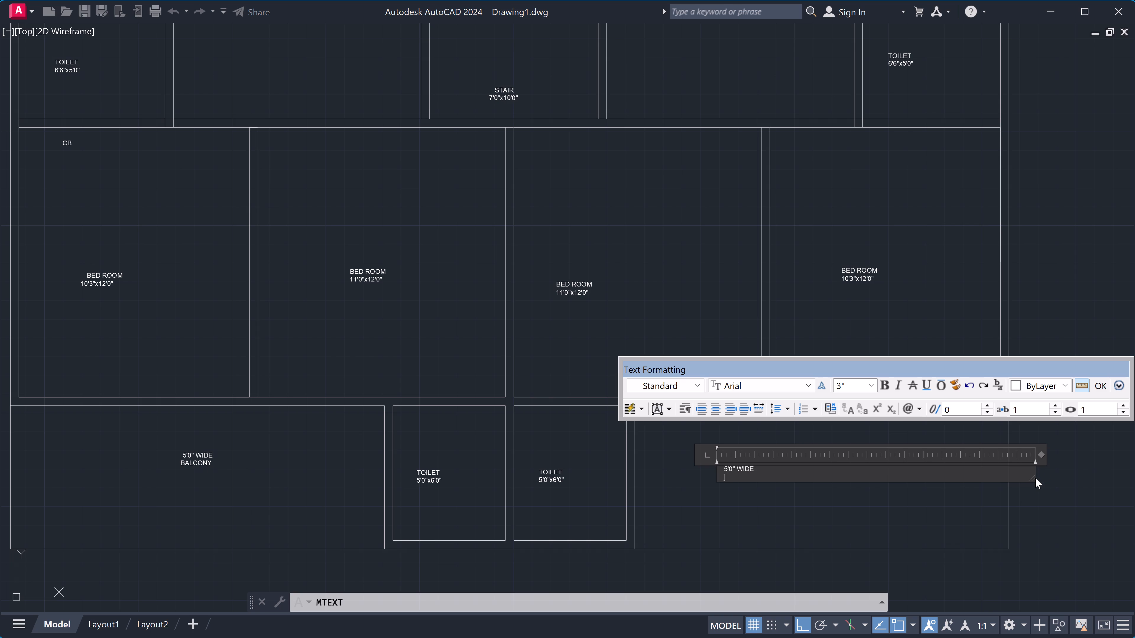
key(BackSpace)
text(BALA)
key(BackSpace)
text(CONY)
click(830, 524)
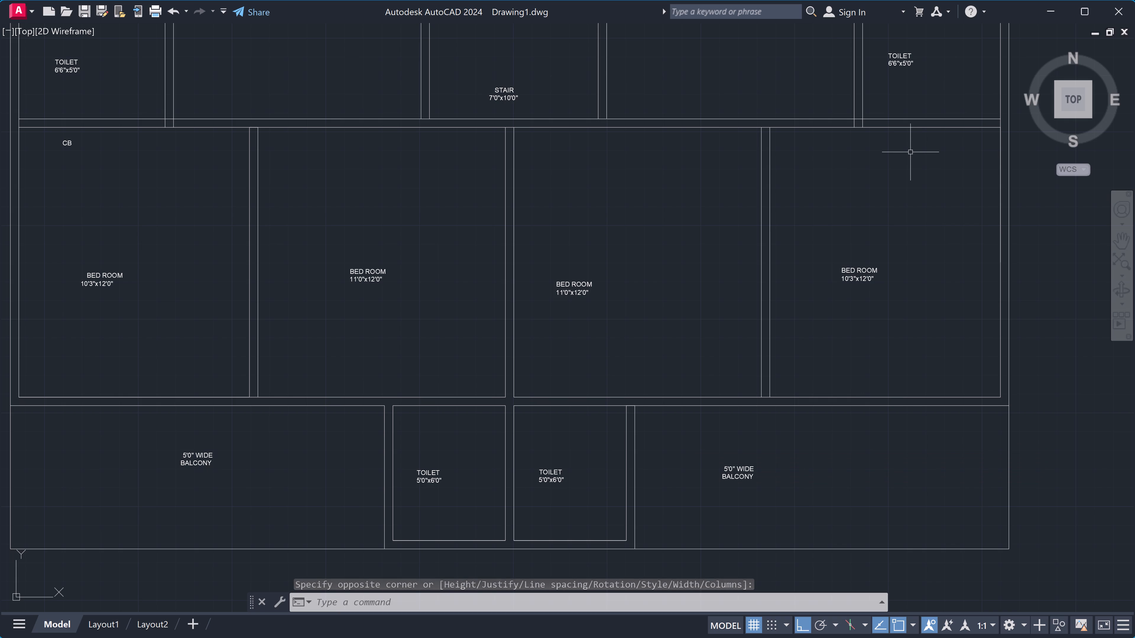
Add a multiline text label reading CB near the north wall of the southeast 10'3"x12'0" BED ROOM.
key(space)
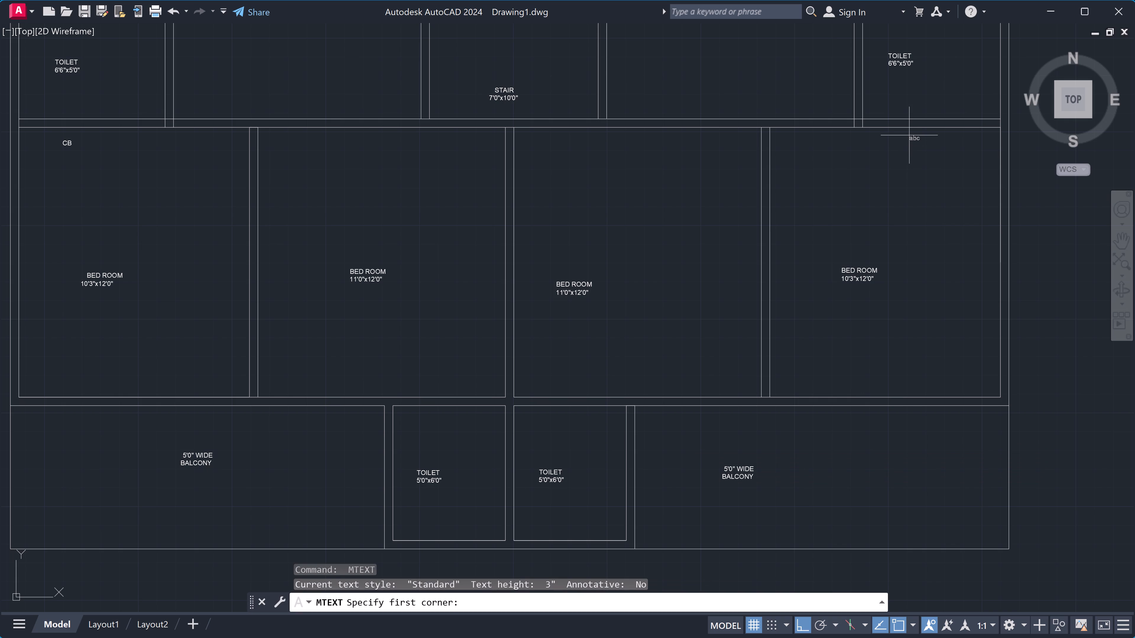
drag(909, 135, 959, 145)
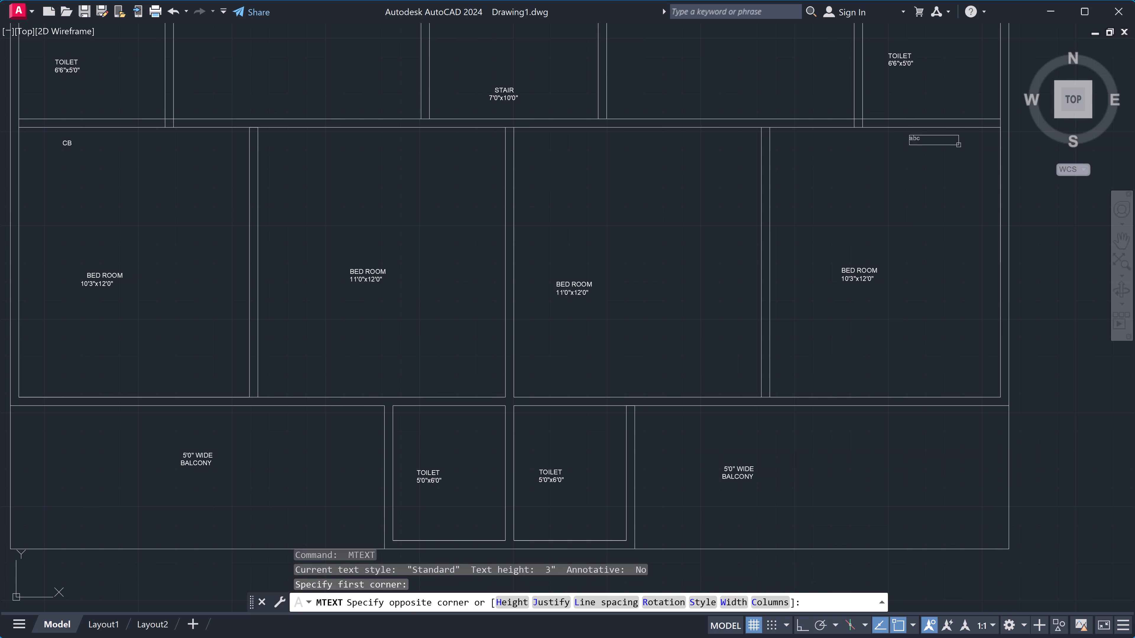
drag(959, 145, 959, 146)
click(959, 146)
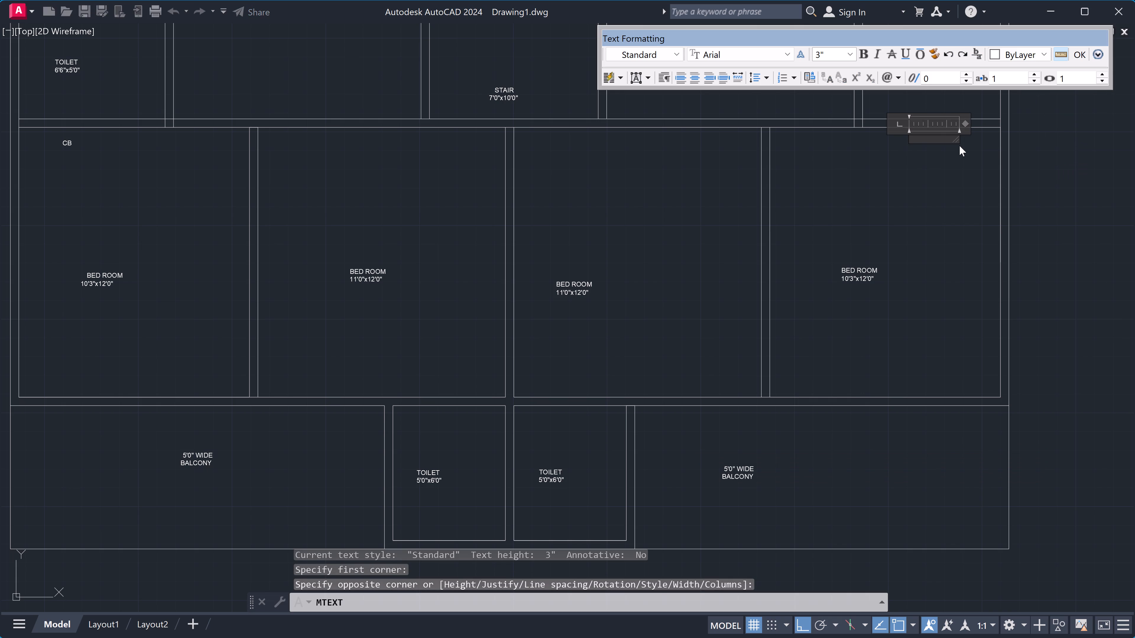
key(space)
key(space)
key(space)
key(space)
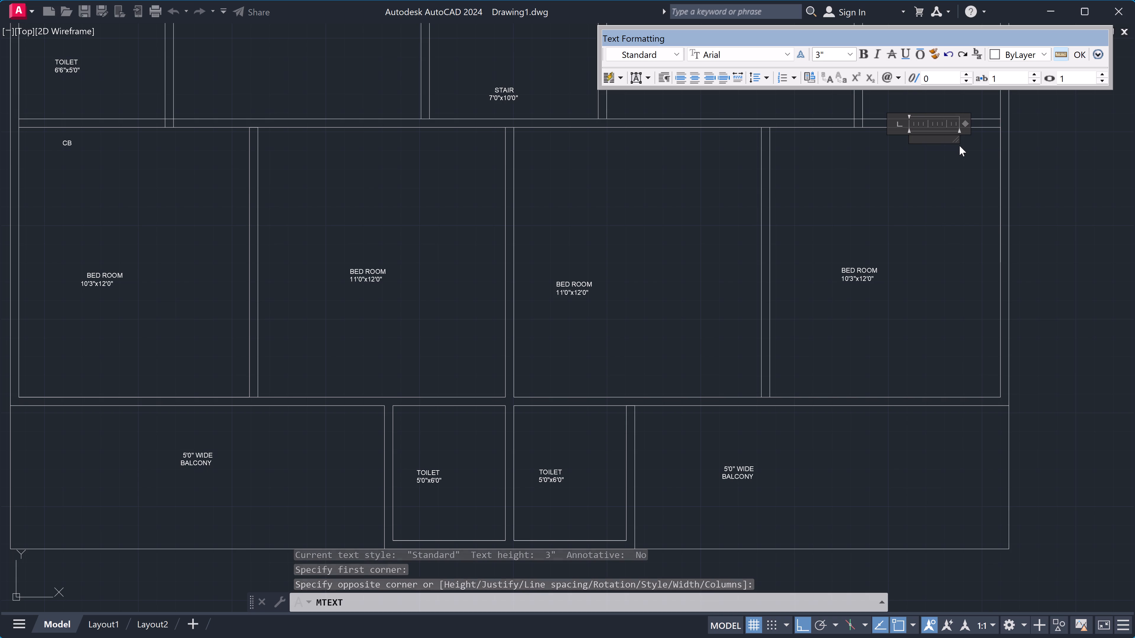
text(CB)
drag(959, 146, 814, 212)
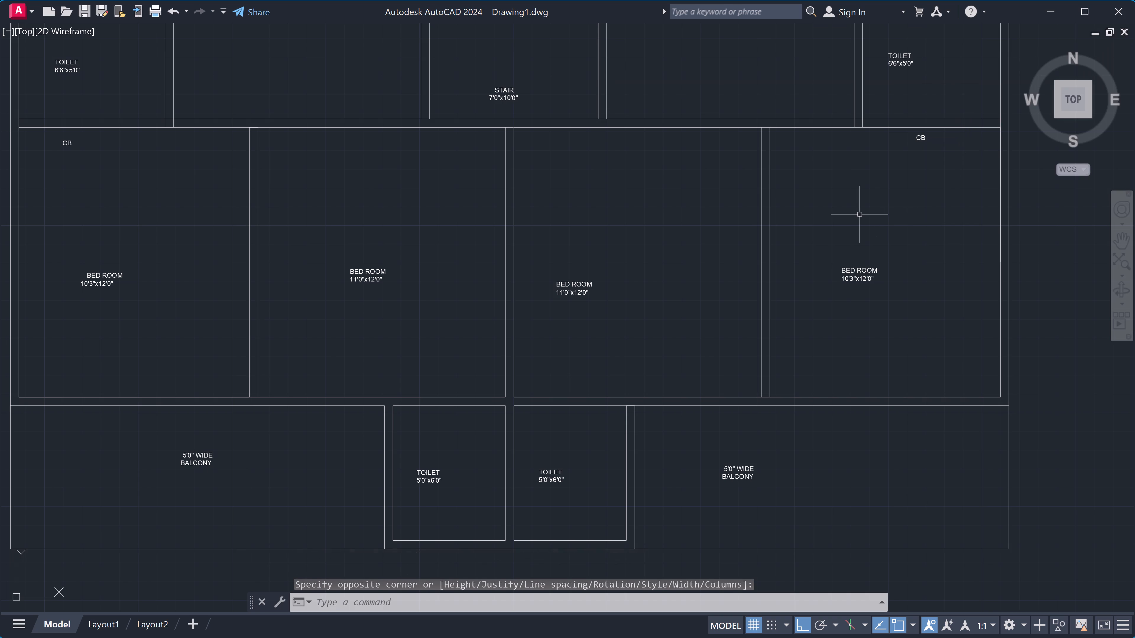
drag(814, 212, 731, 168)
drag(731, 168, 716, 188)
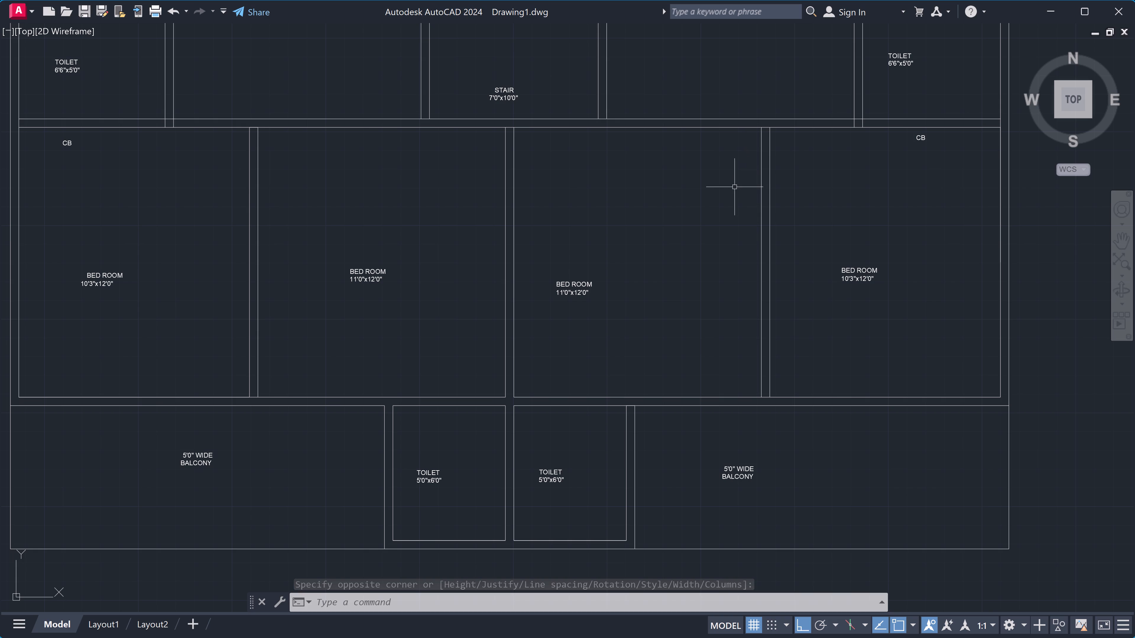
drag(716, 188, 628, 192)
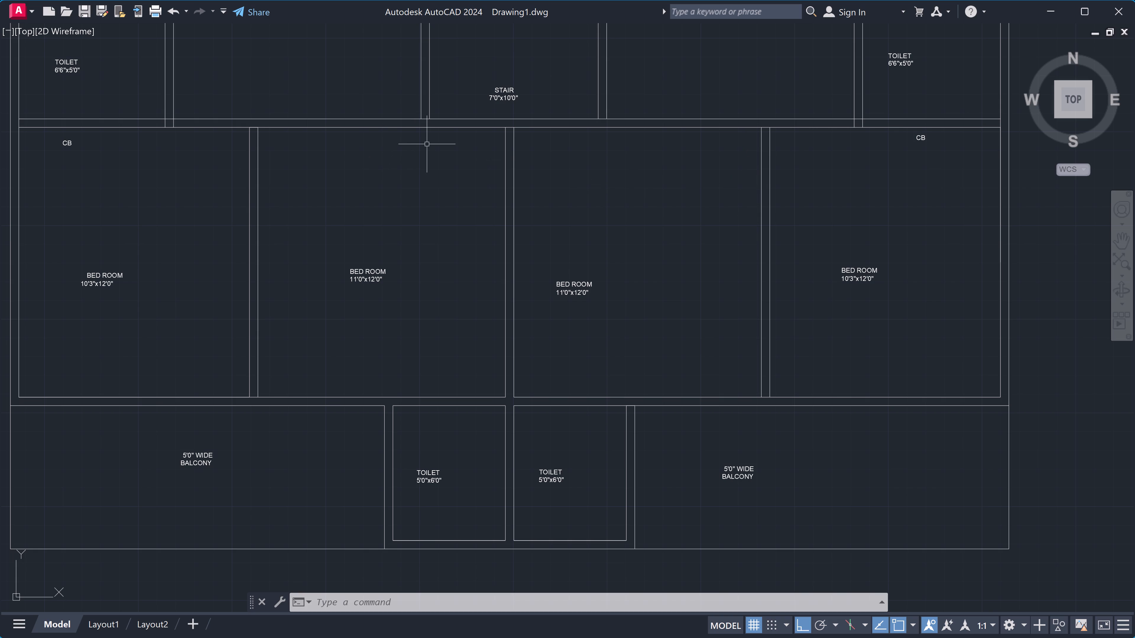
Add a multiline text label reading CB near the northeast corner of the western 11'0"x12'0" BED ROOM.
key(space)
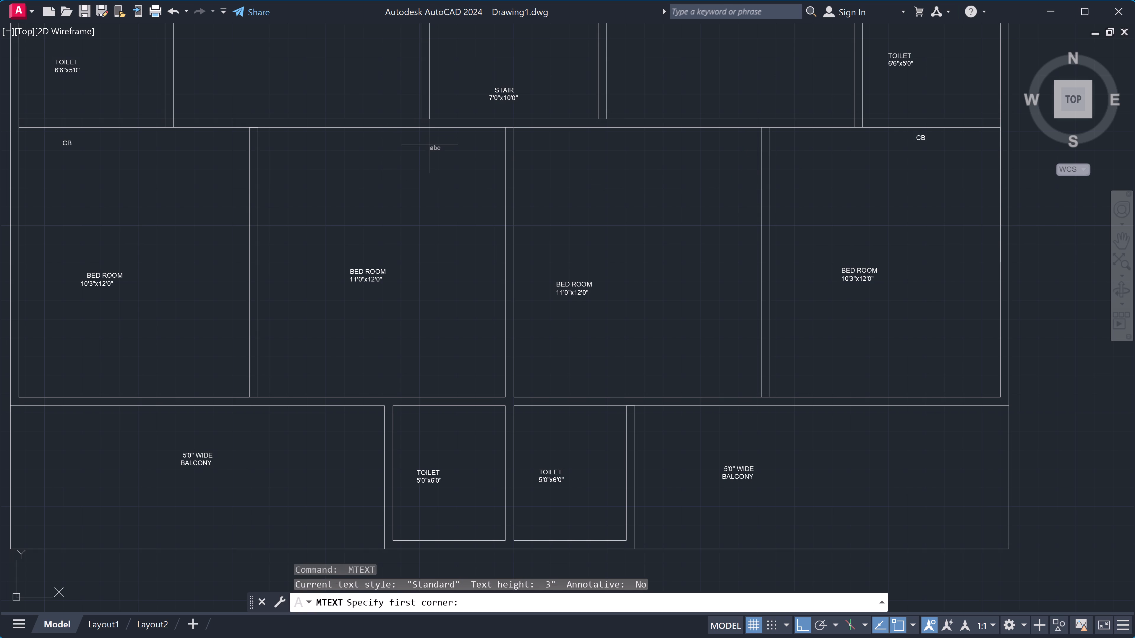
click(427, 139)
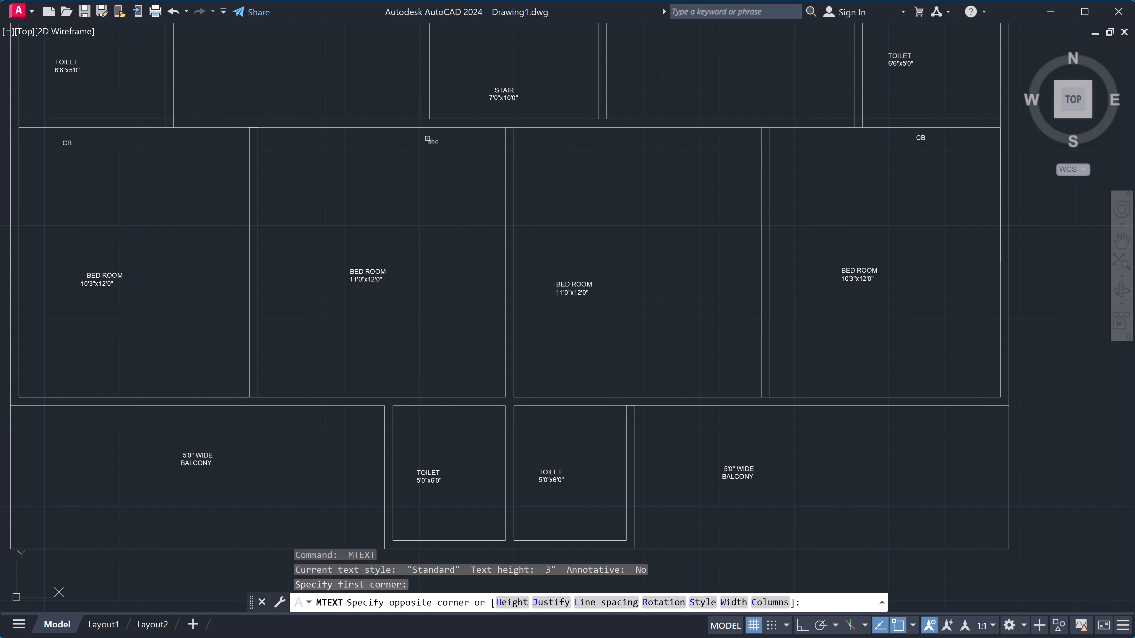
click(495, 141)
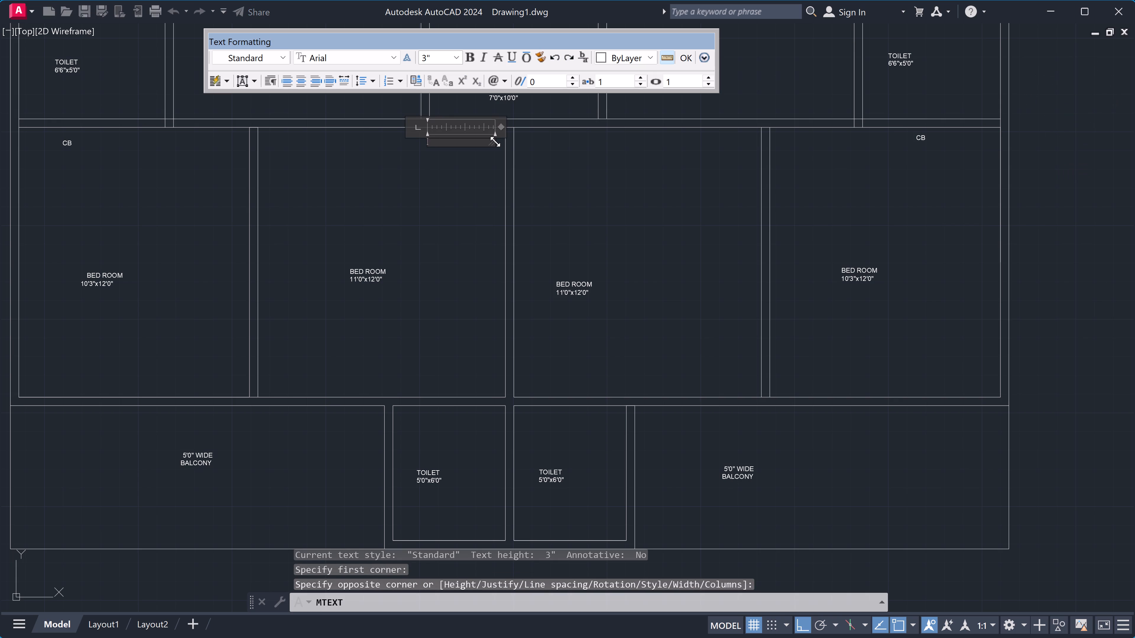
key(space)
key(space)
key(space)
key(space)
key(space)
key(space)
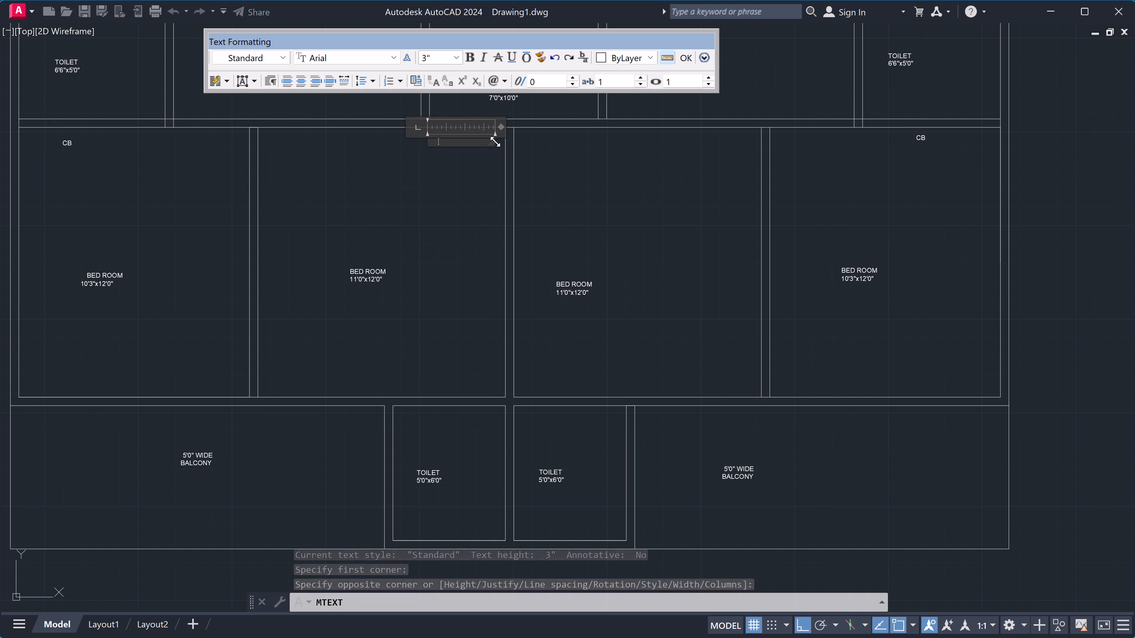
text(CB)
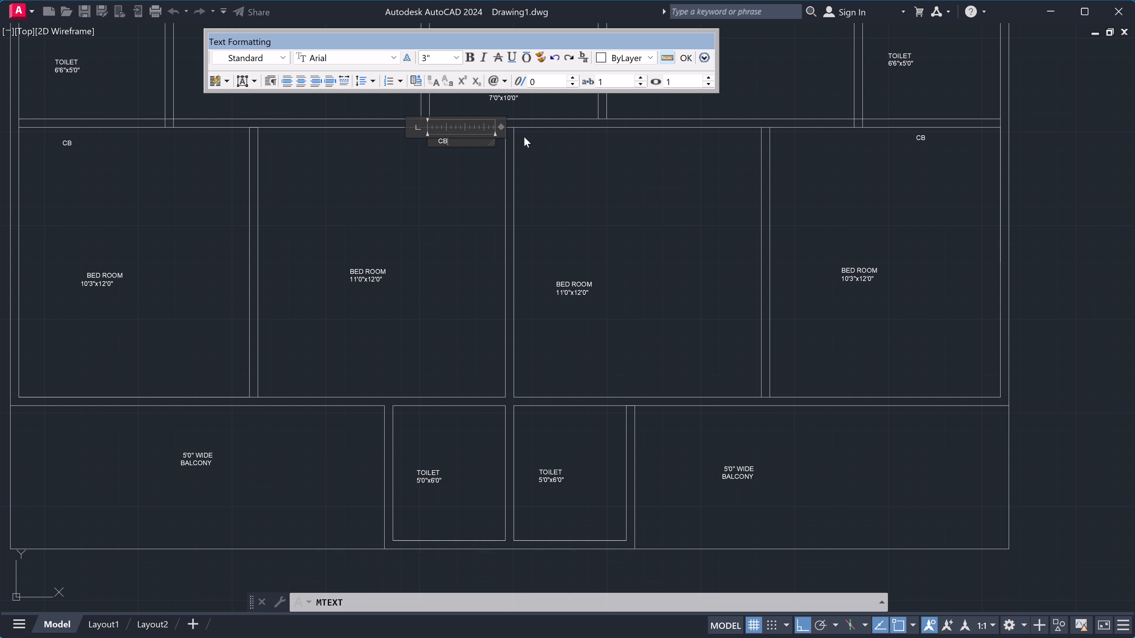
click(547, 137)
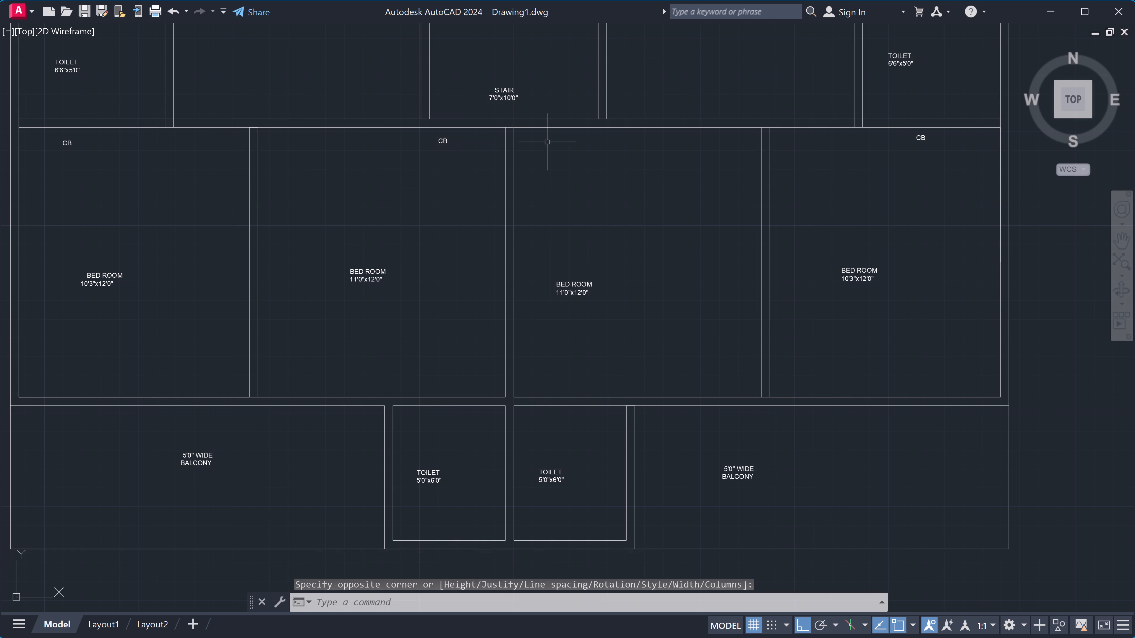
Add a multiline text label reading CB near the northwest corner of the eastern 11'0"x12'0" BED ROOM.
text(MT)
key(space)
click(547, 142)
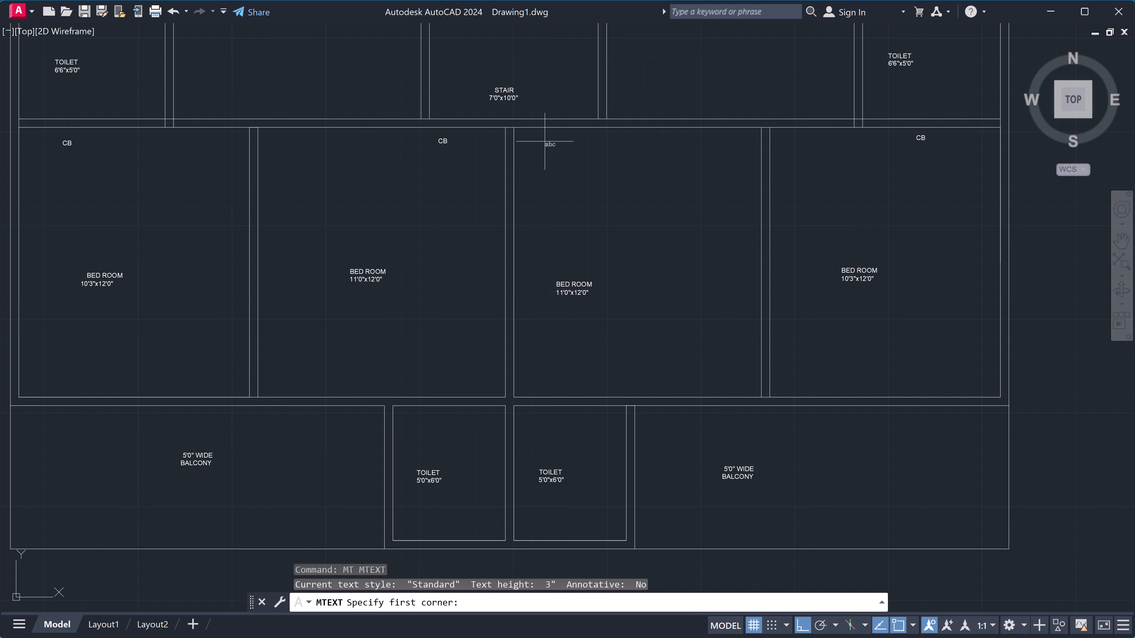
click(544, 141)
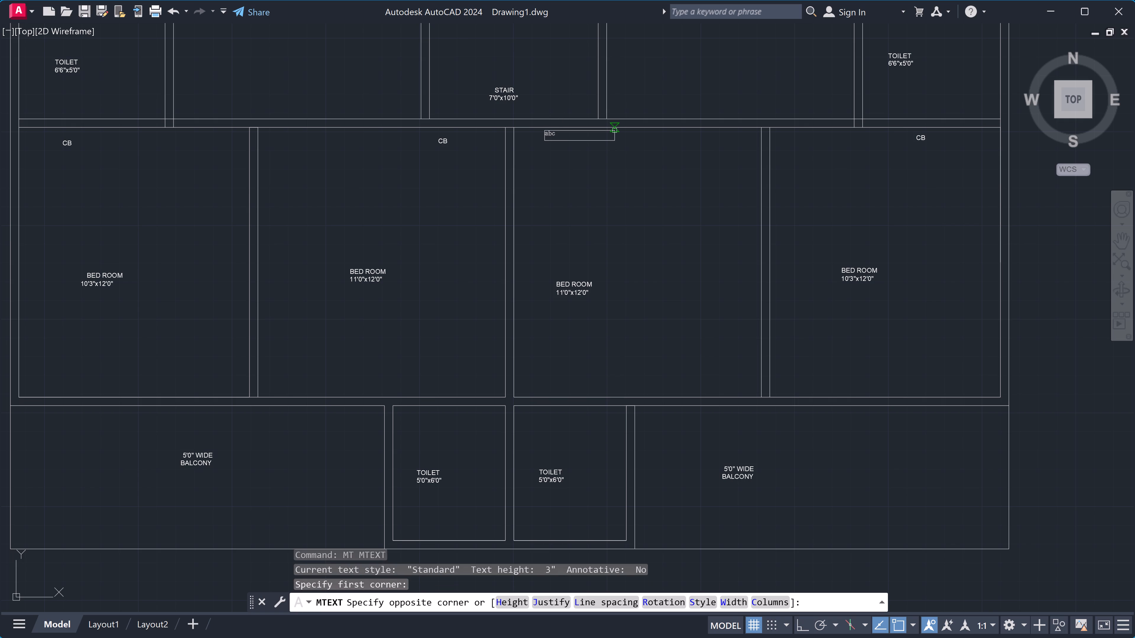
click(625, 143)
key(space)
key(space)
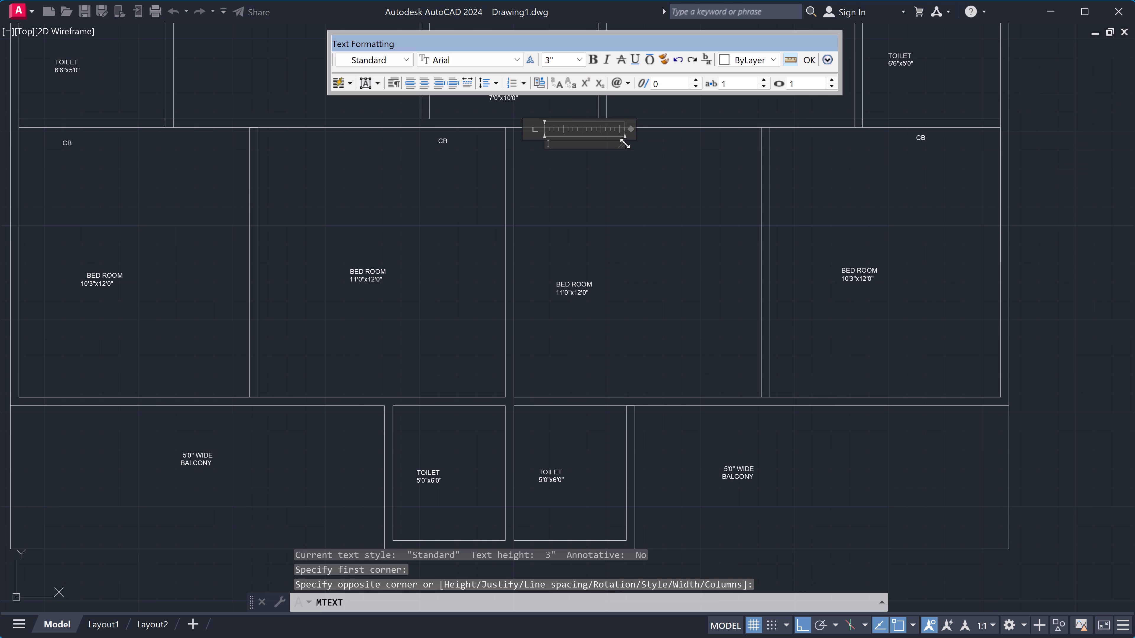
key(space)
key(space)
key(space)
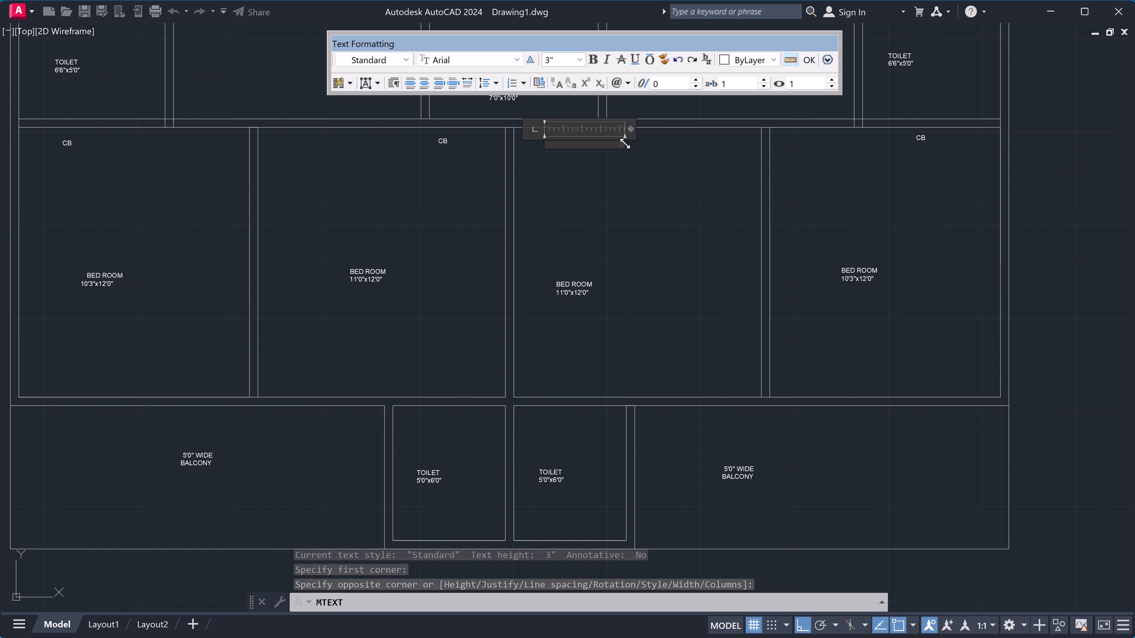
text(CB)
click(519, 242)
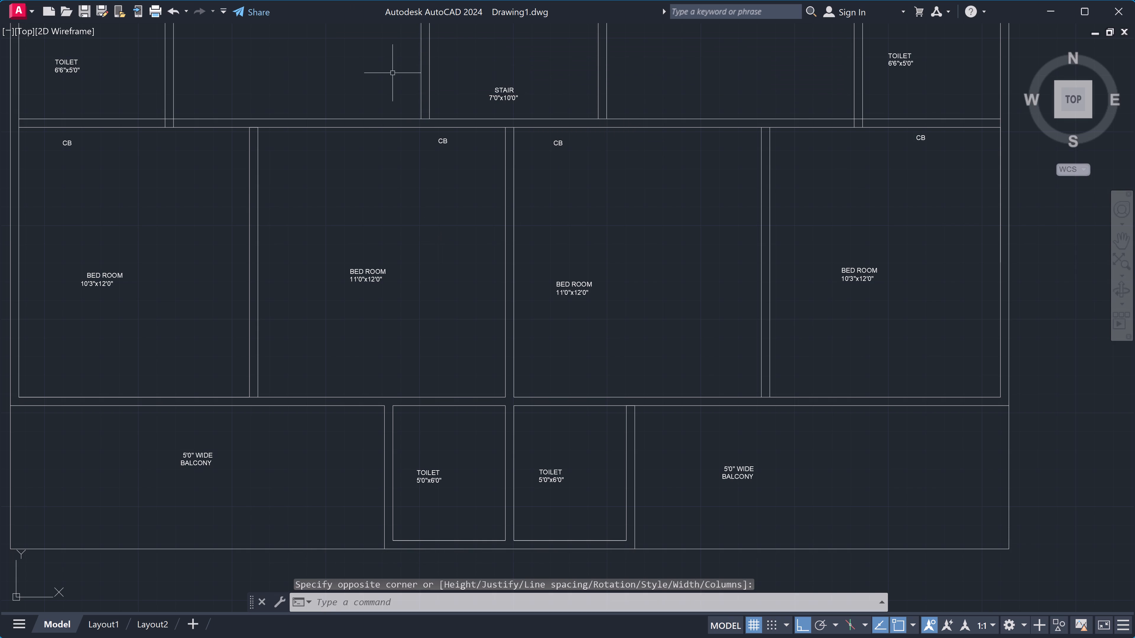
Add a multiline text label reading CB near the southwest corner of the BED ROOM directly north of the UNIT -6 DRAWING ROOM.
scroll(442, 381, down, 2)
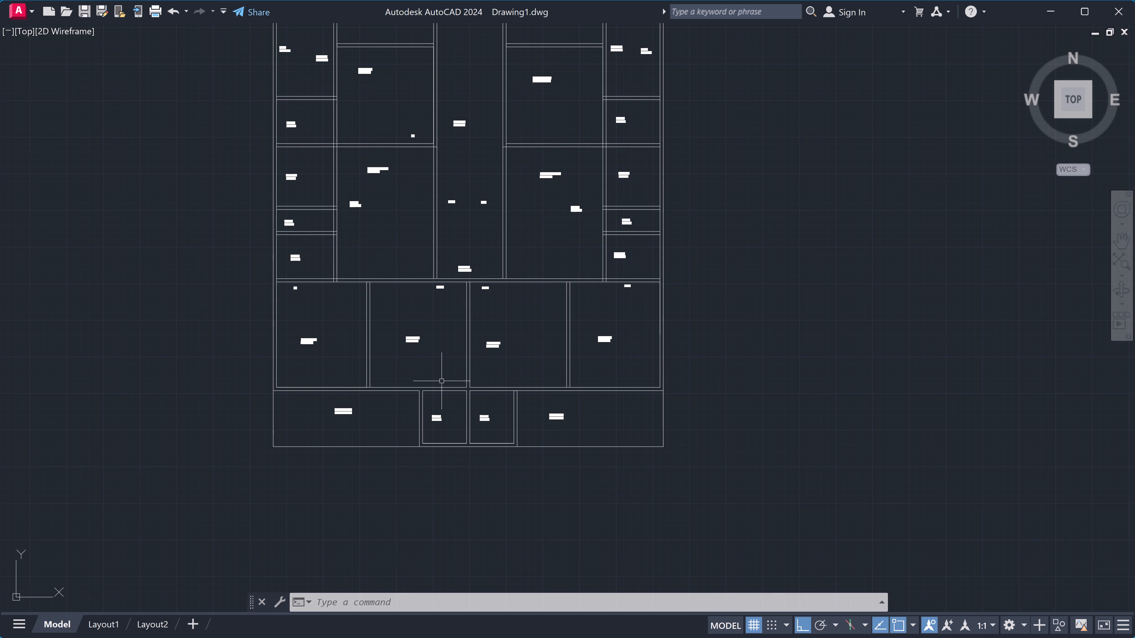
scroll(574, 224, up, 2)
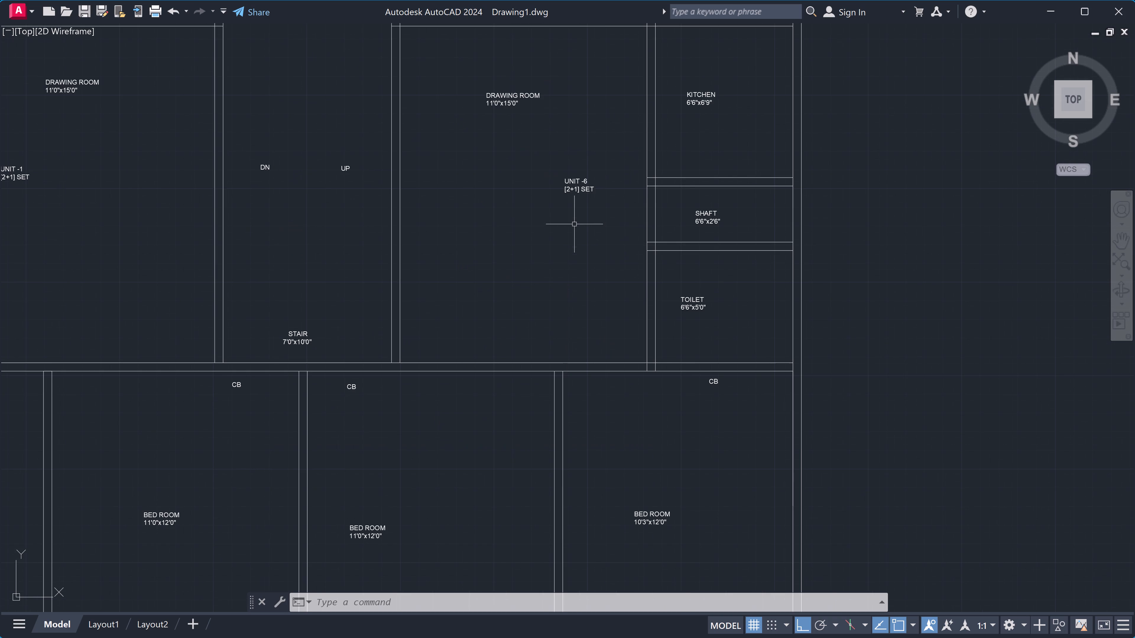
scroll(574, 224, down, 1)
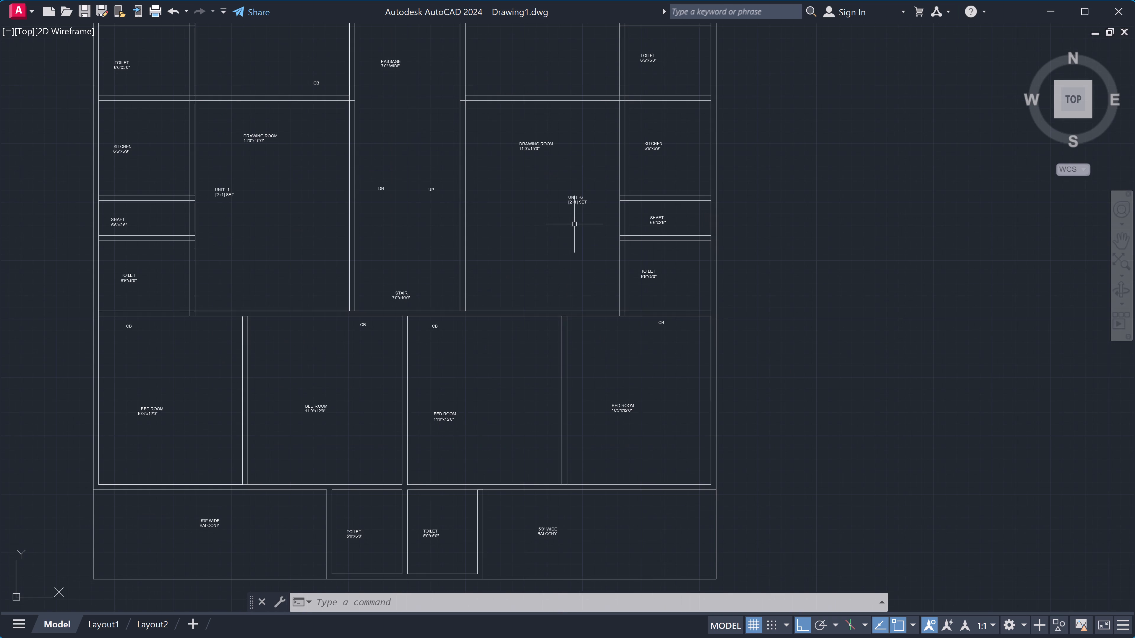
scroll(572, 224, down, 1)
scroll(571, 224, up, 2)
scroll(558, 224, down, 1)
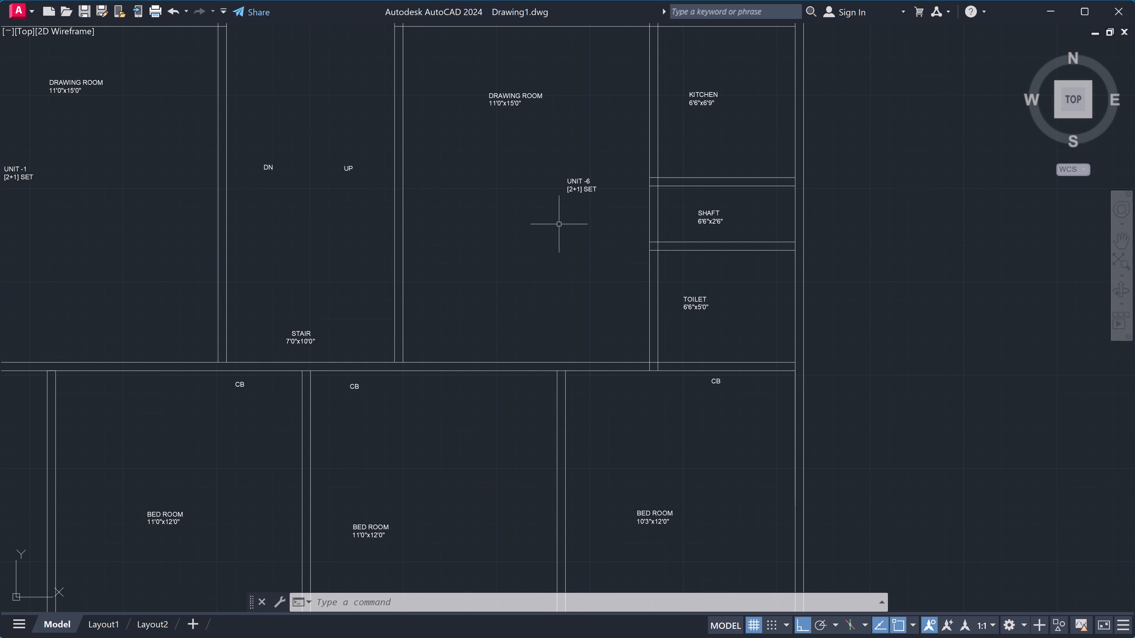
scroll(507, 37, up, 2)
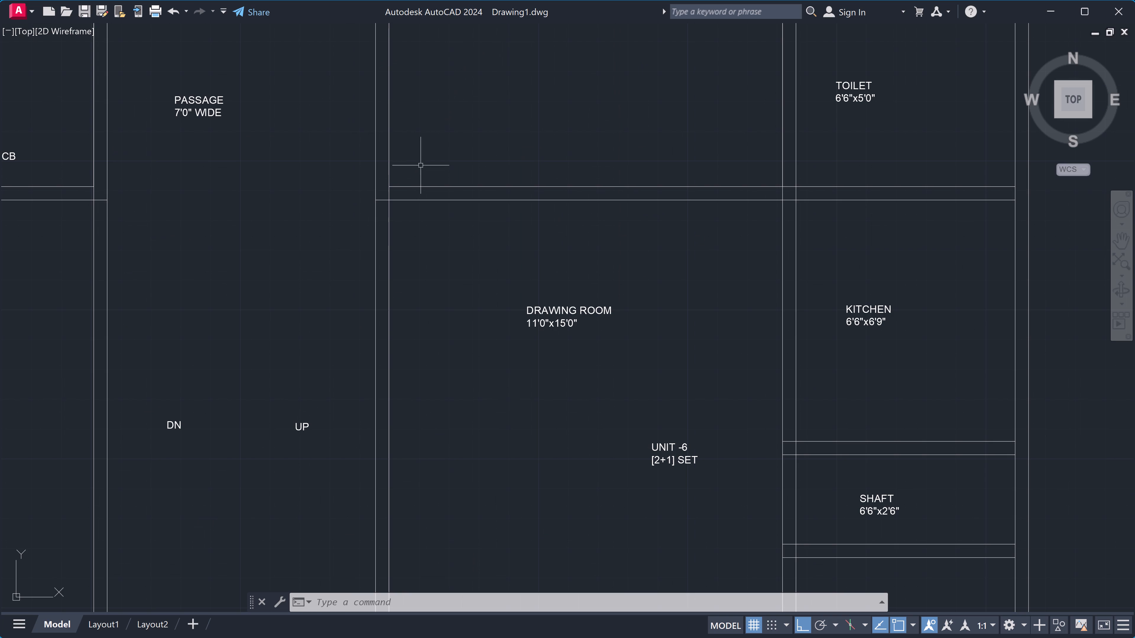
click(429, 160)
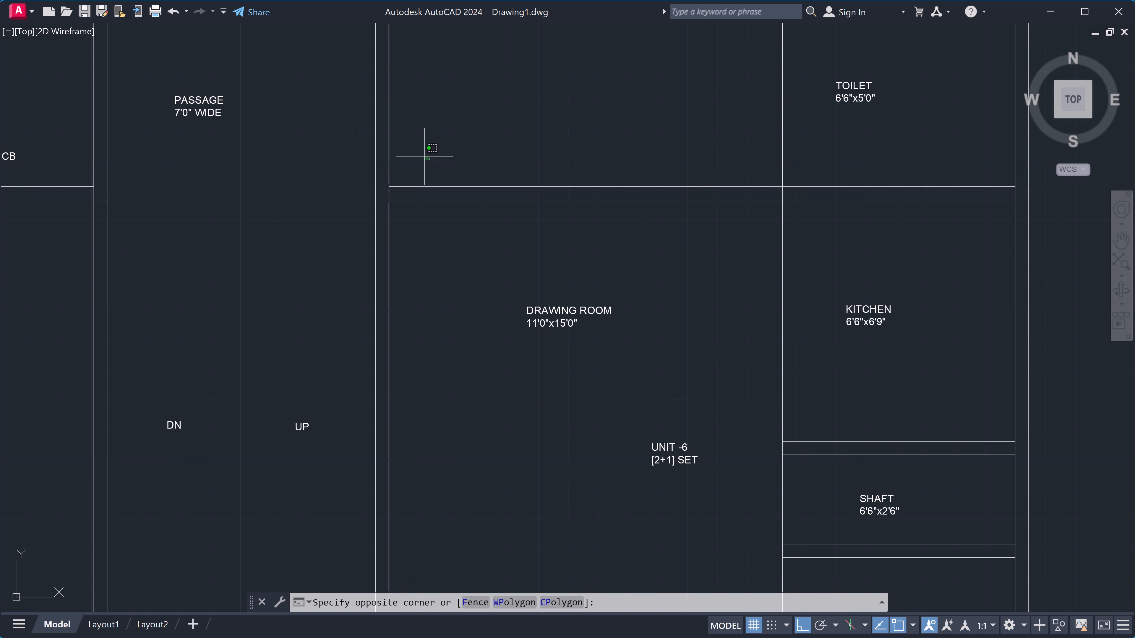
text(MT)
key(space)
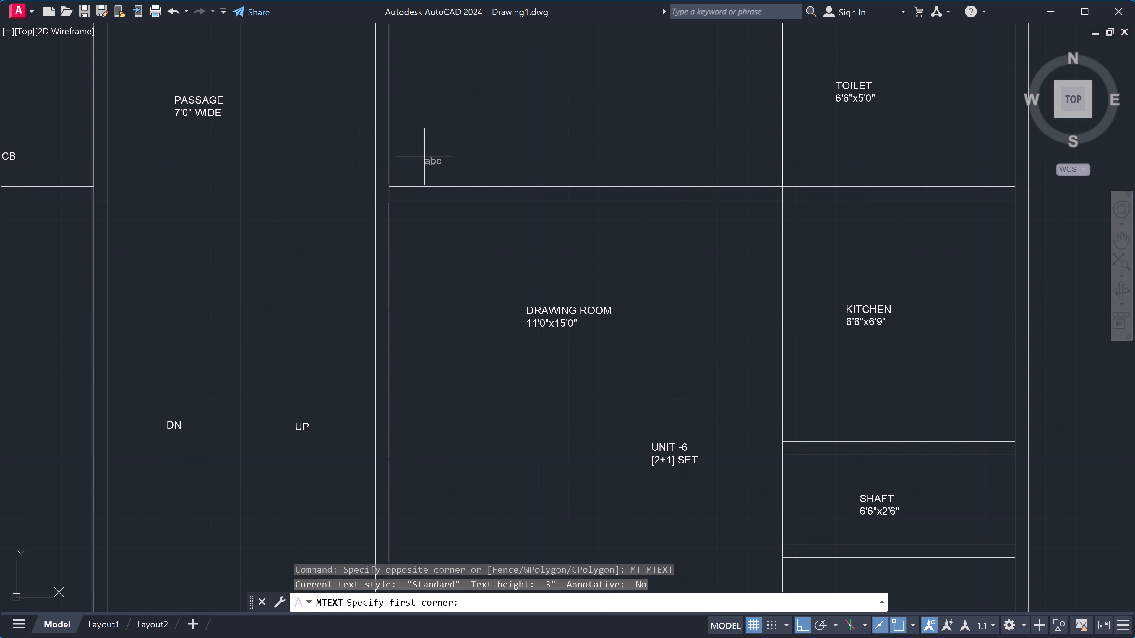
click(424, 157)
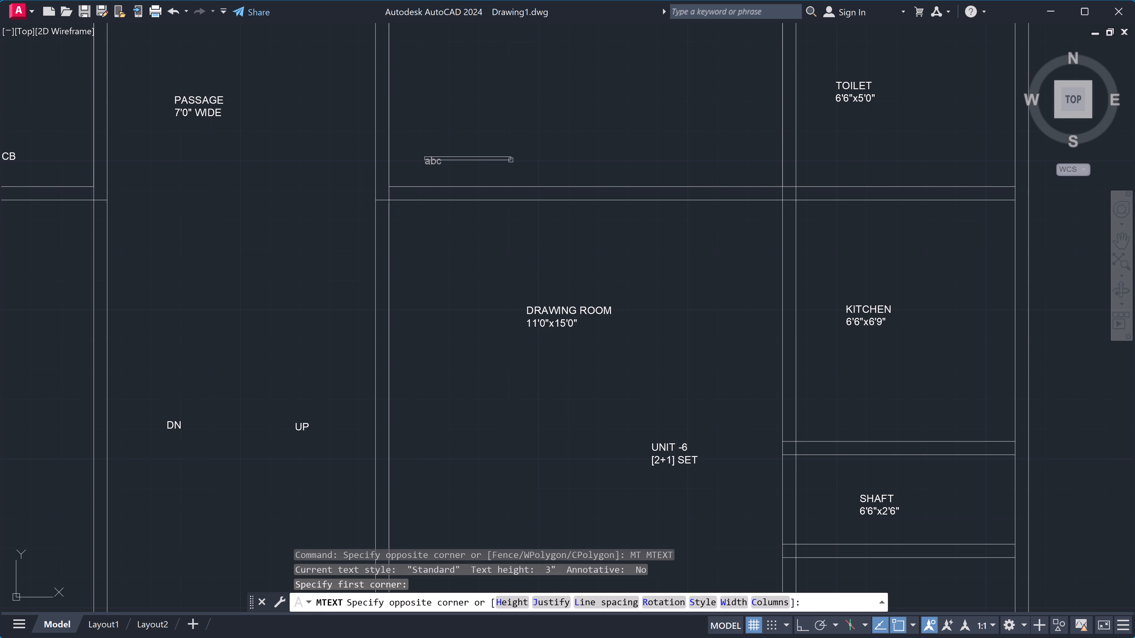
click(514, 178)
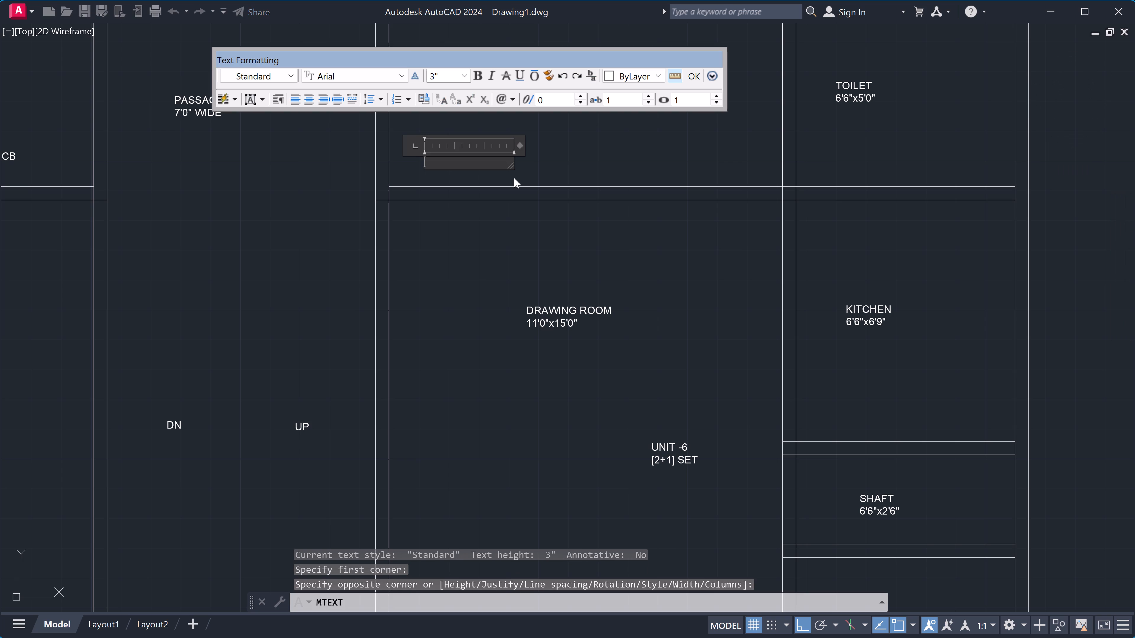
key(space)
key(space)
key(space)
key(space)
text(CB)
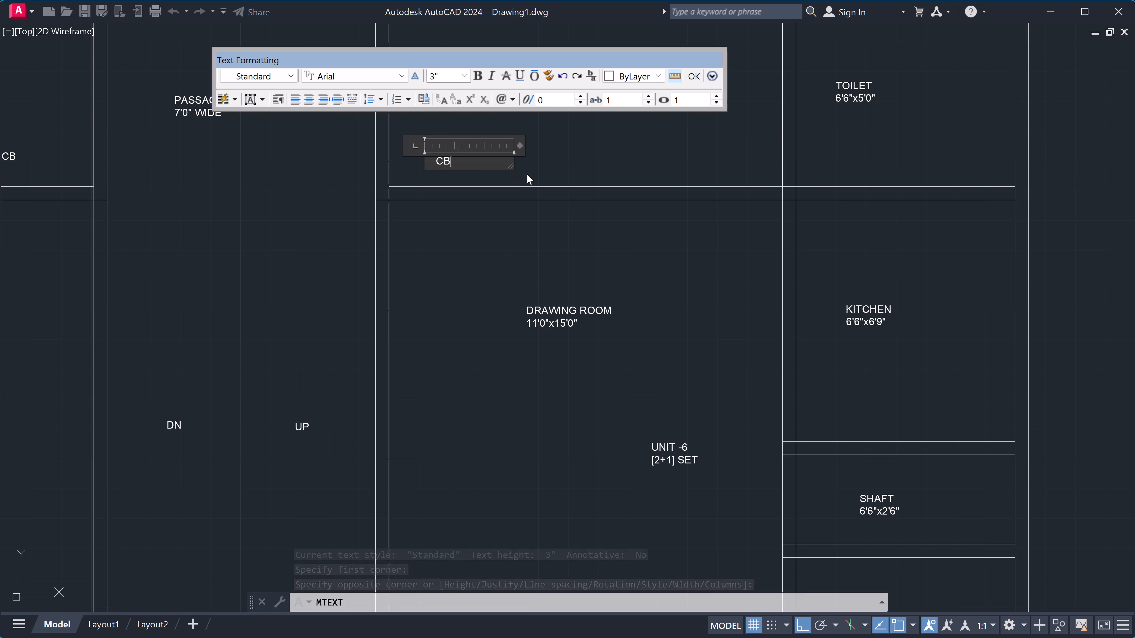
click(549, 152)
Examine the whole floor plan for spaces that still lack labels.
scroll(547, 152, down, 3)
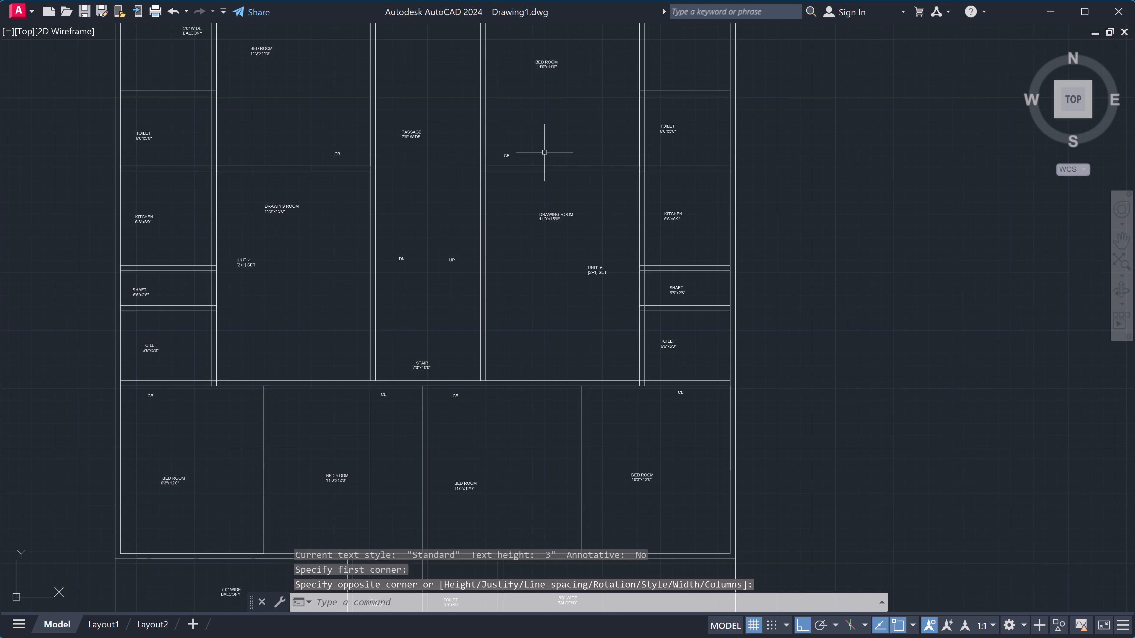
scroll(537, 152, down, 1)
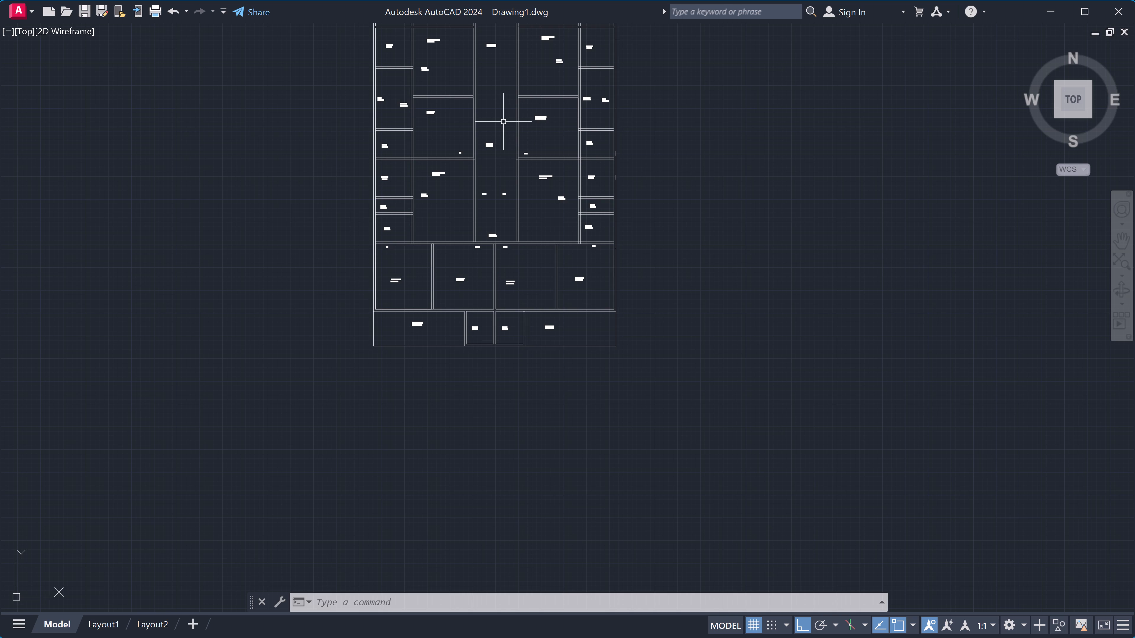
scroll(503, 122, down, 2)
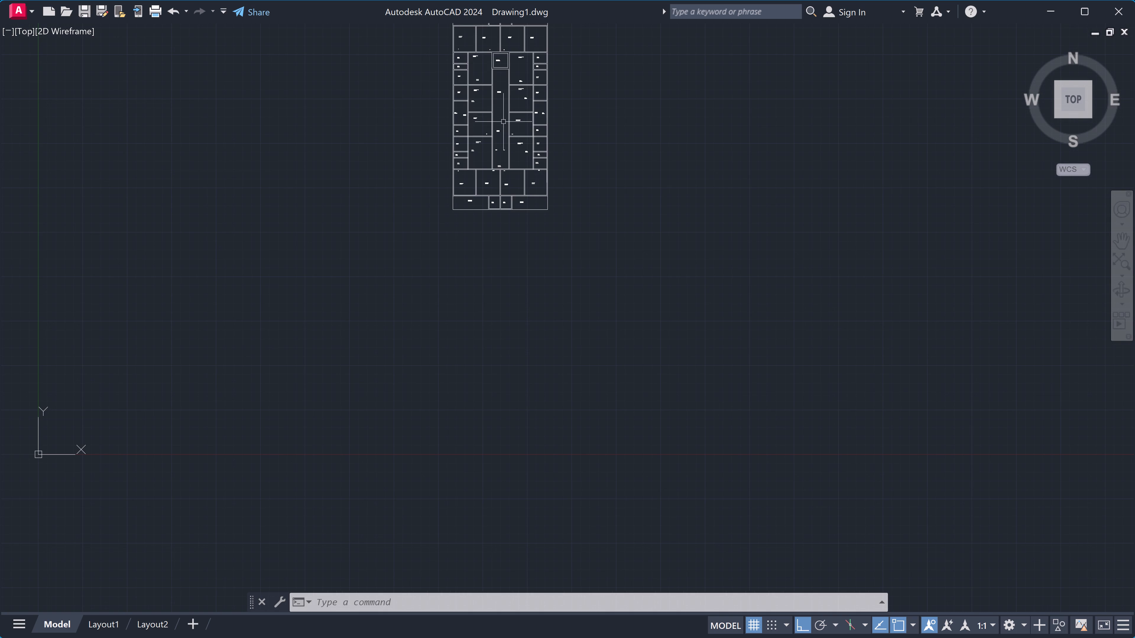
scroll(499, 53, up, 1)
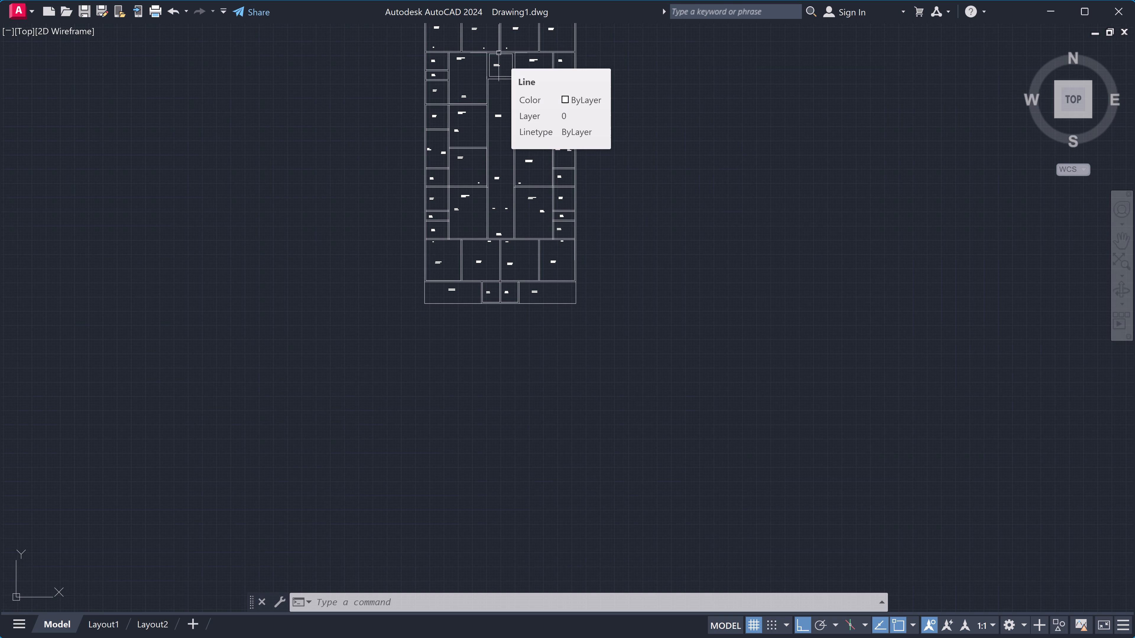
scroll(425, 183, down, 1)
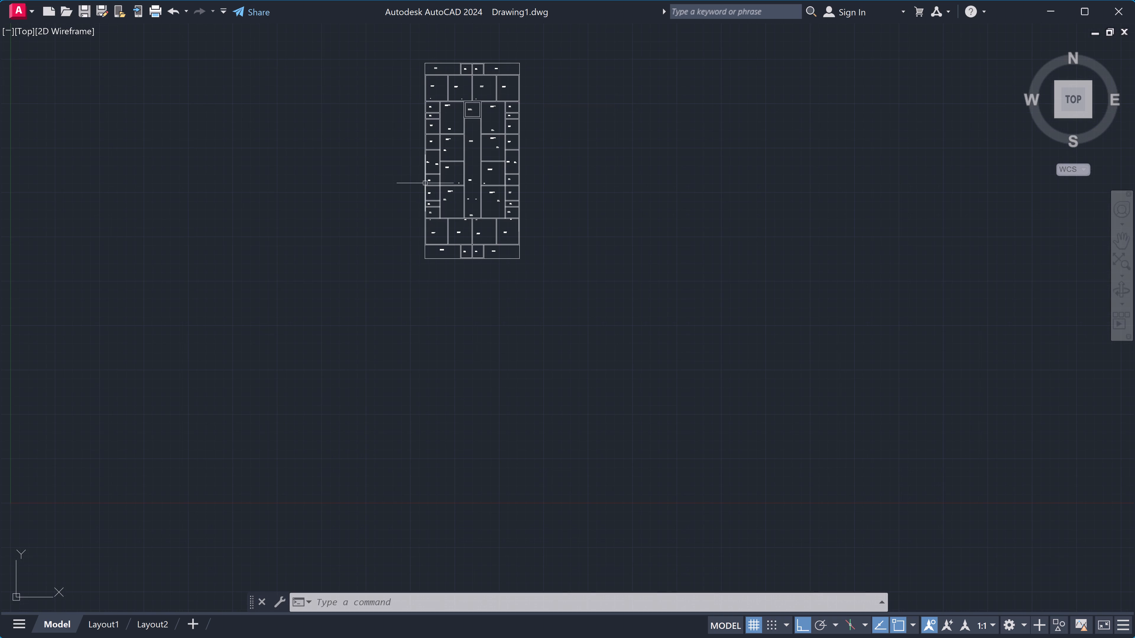
scroll(425, 183, up, 2)
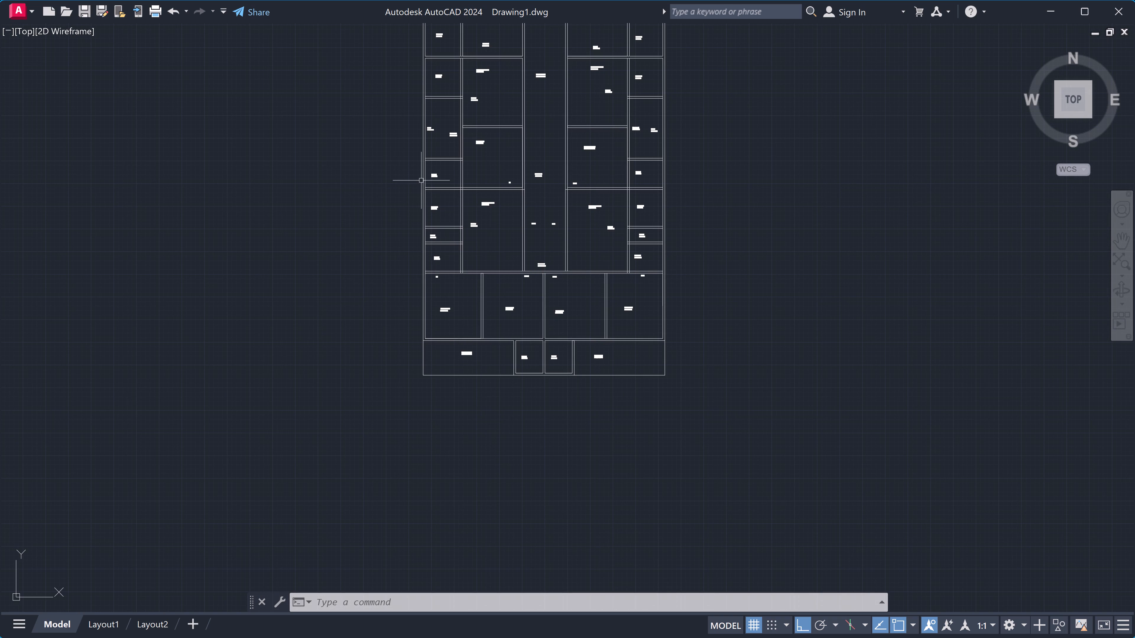
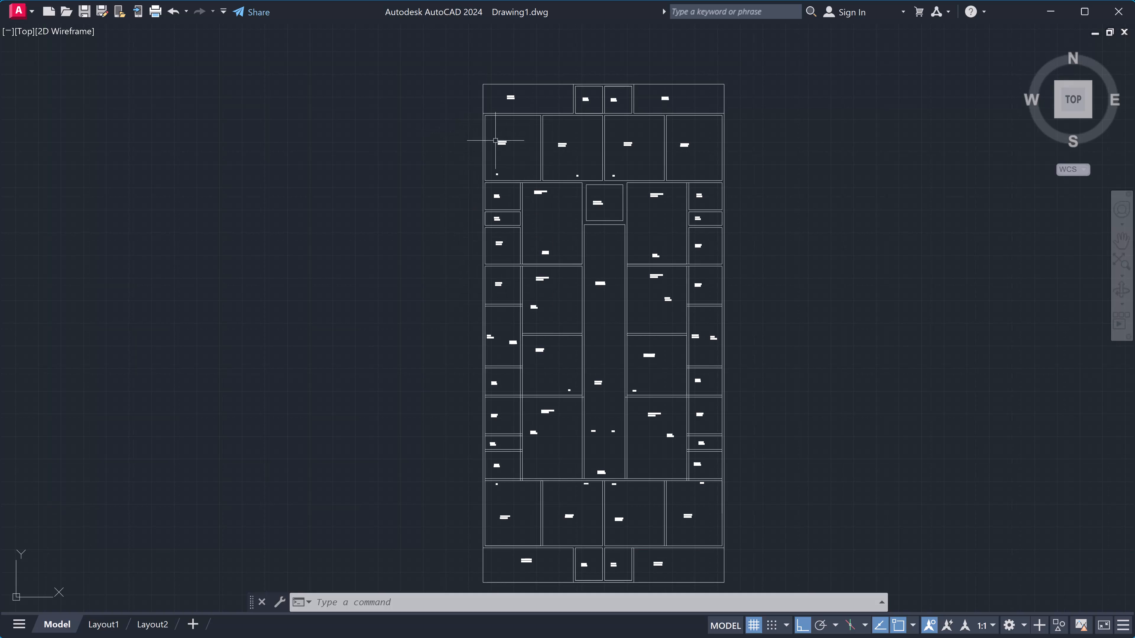
Select all text labels similar to the 10'3"x12'0" BED ROOM label and display their shared properties.
scroll(521, 154, up, 2)
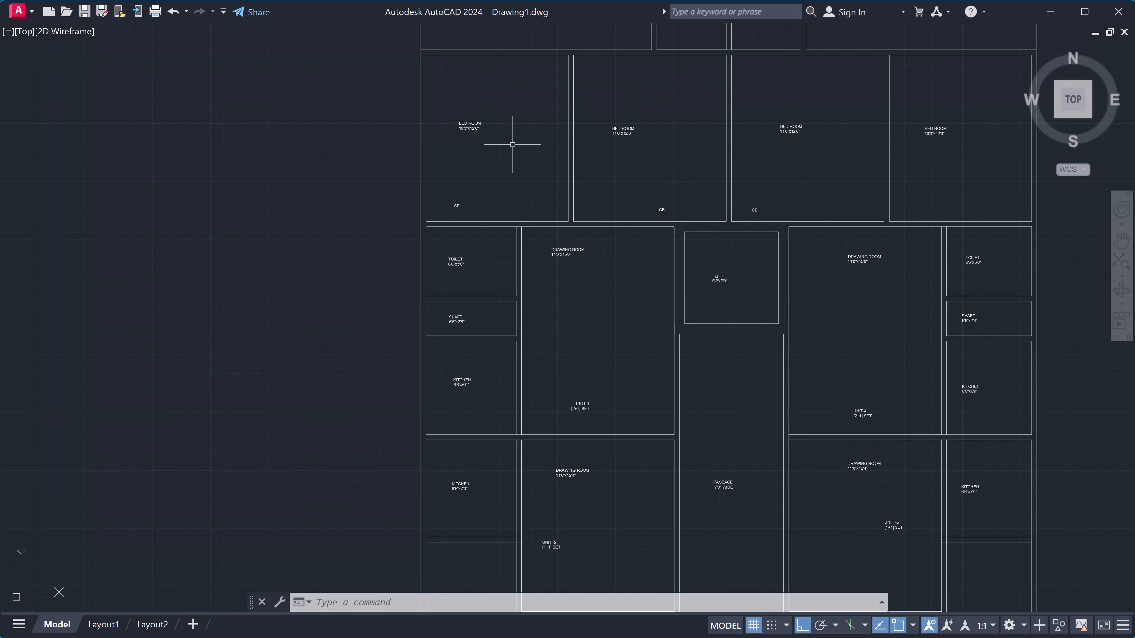
click(481, 105)
click(480, 164)
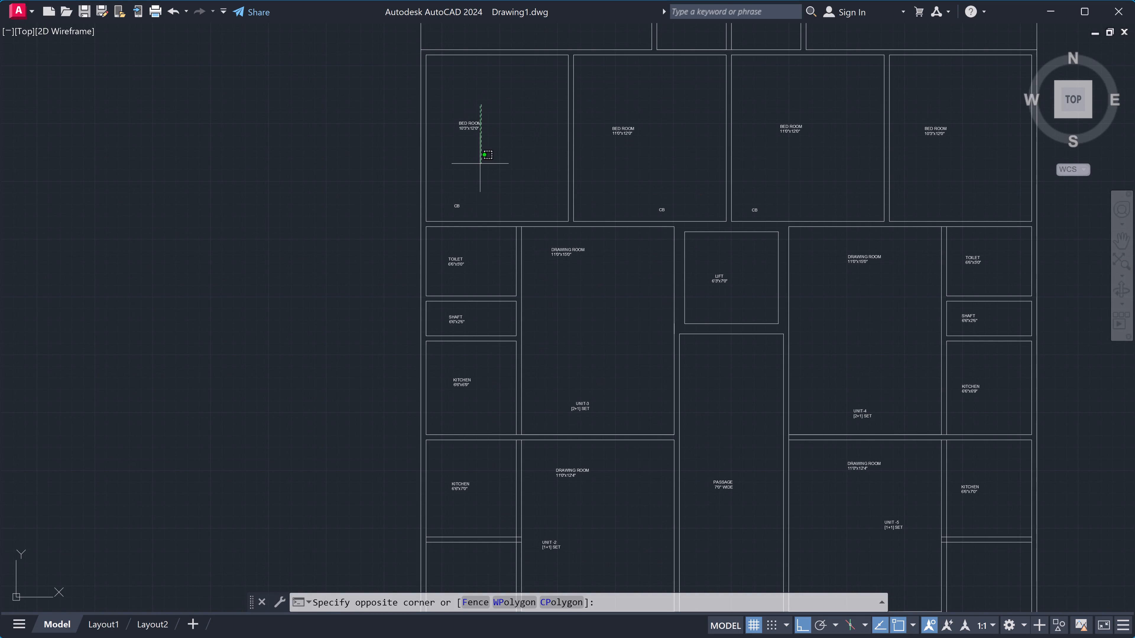
right_click(357, 322)
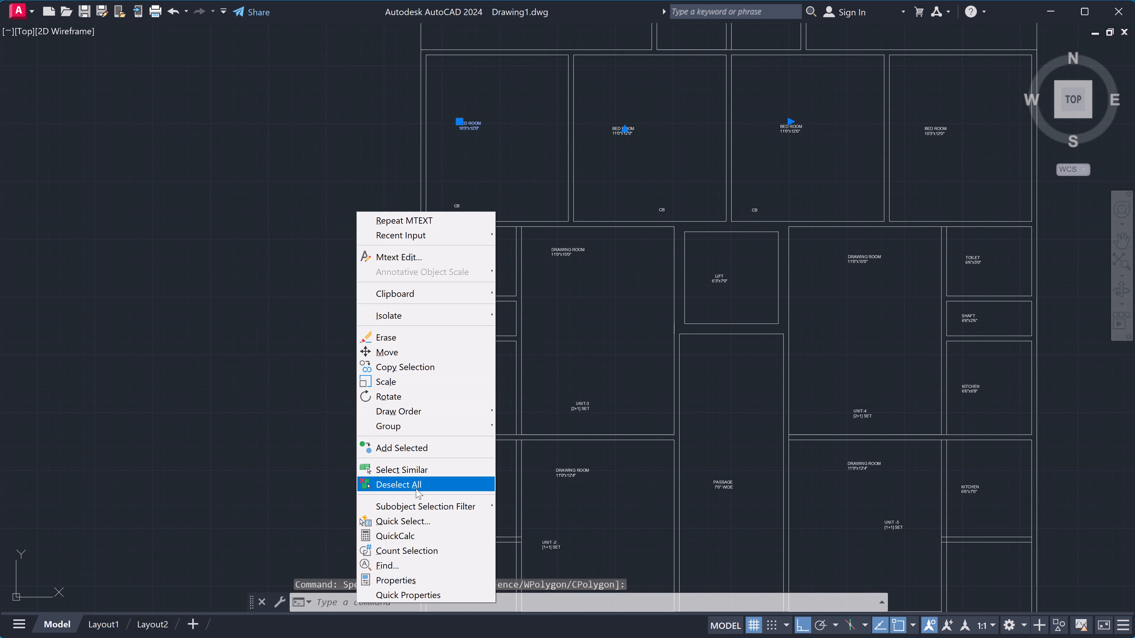
double_click(433, 577)
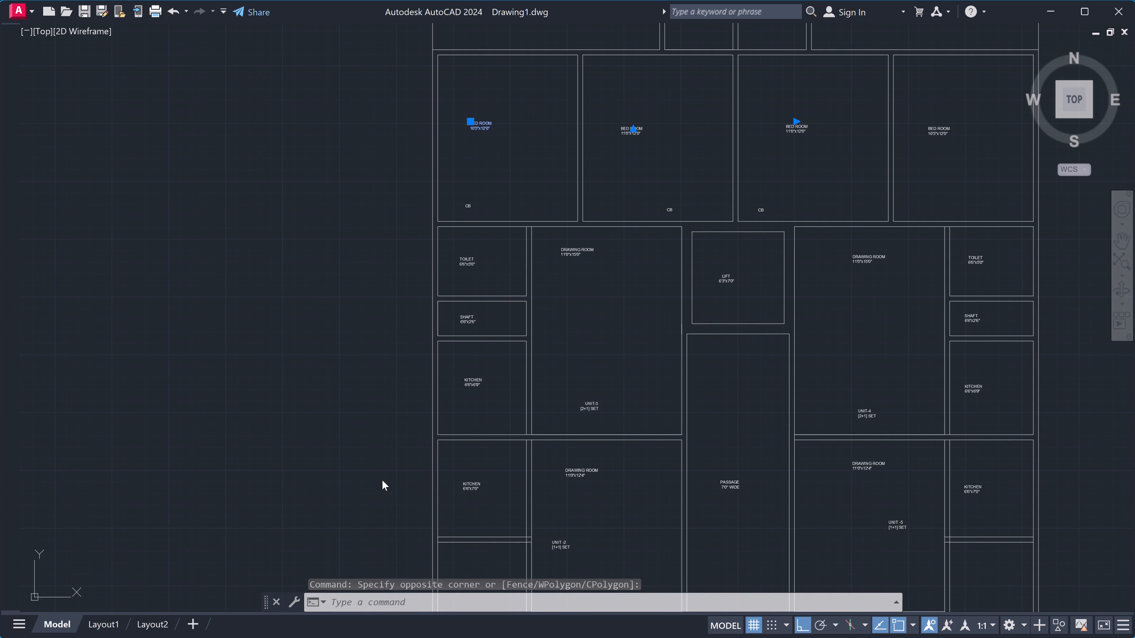
right_click(322, 271)
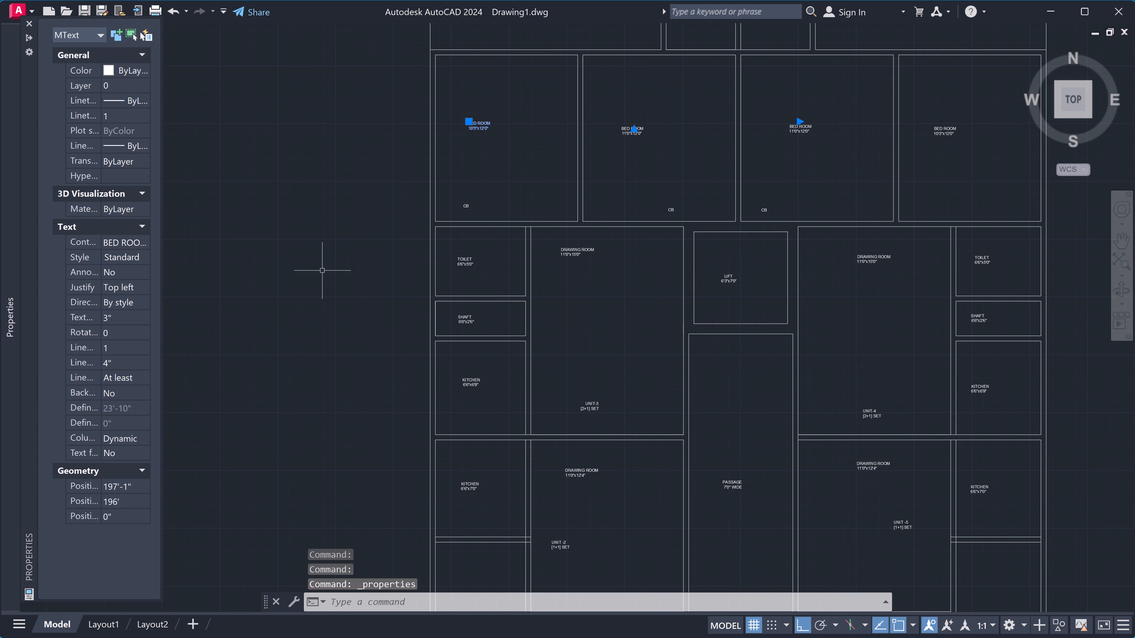
click(426, 470)
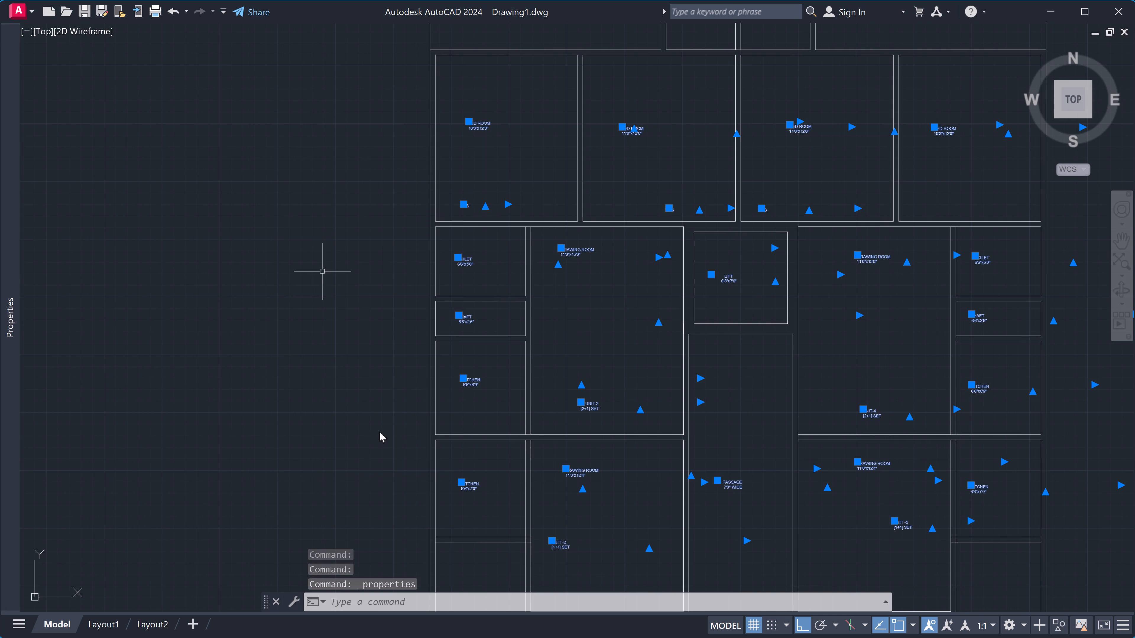
right_click(366, 422)
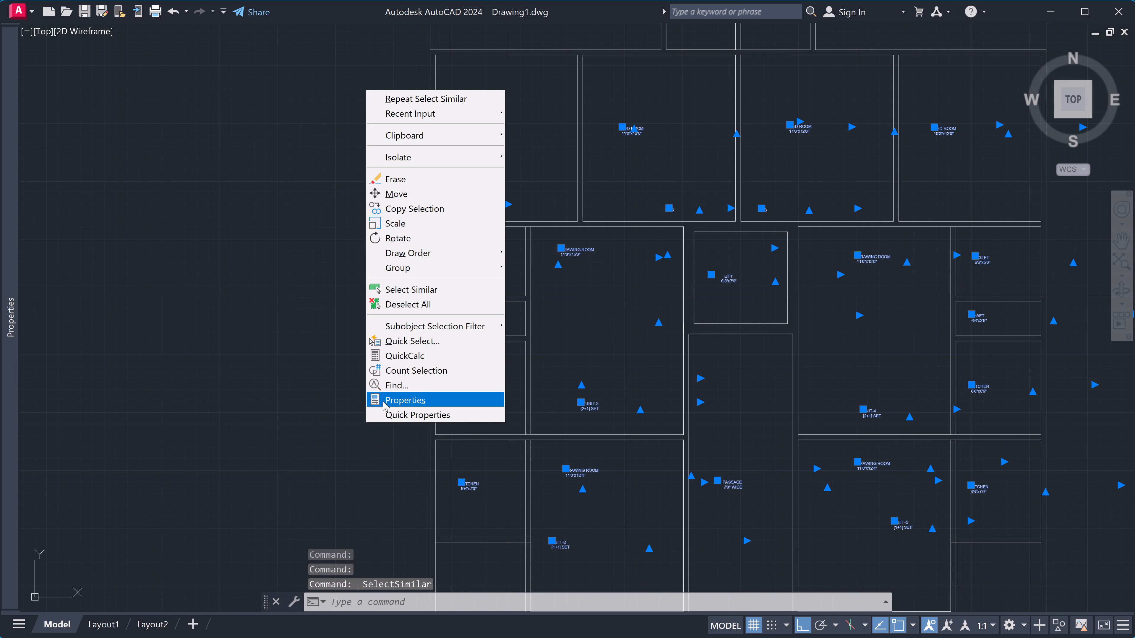
click(386, 403)
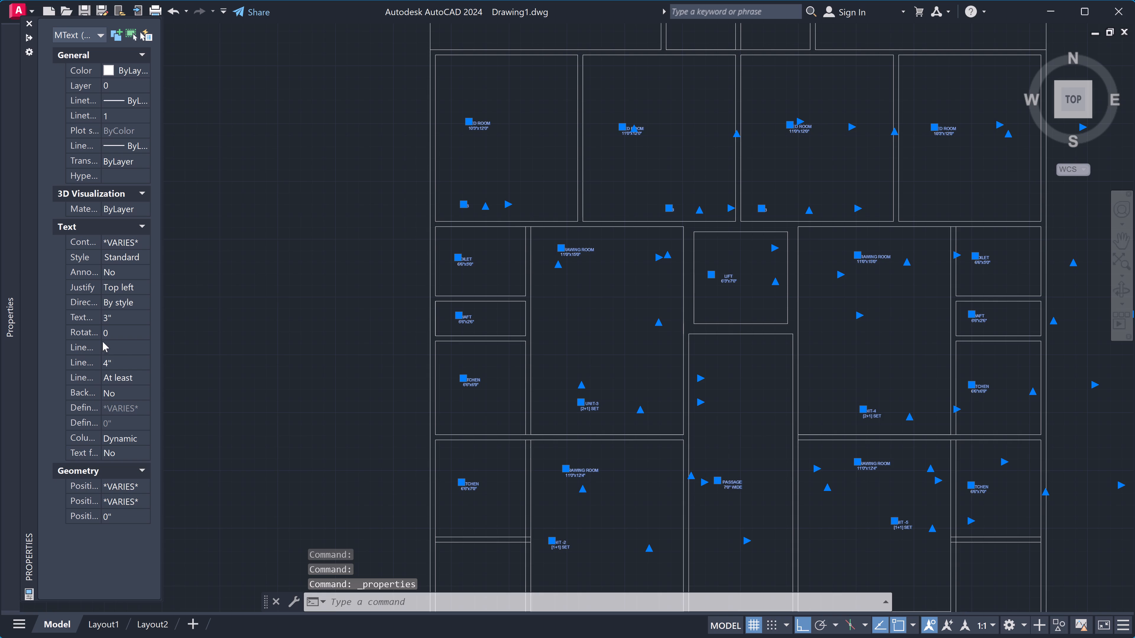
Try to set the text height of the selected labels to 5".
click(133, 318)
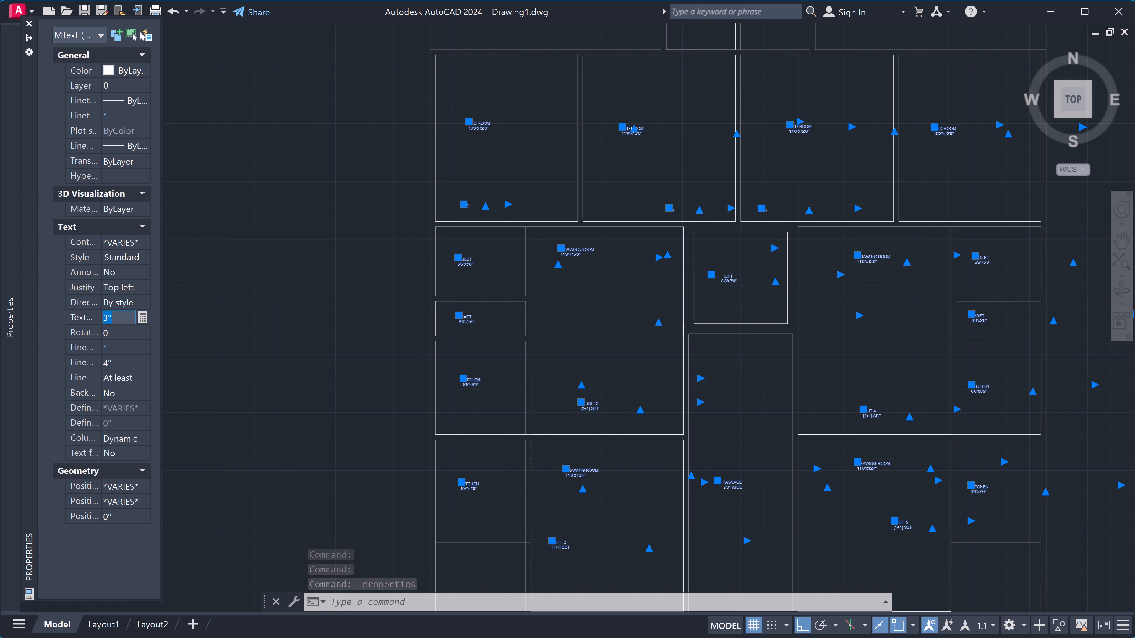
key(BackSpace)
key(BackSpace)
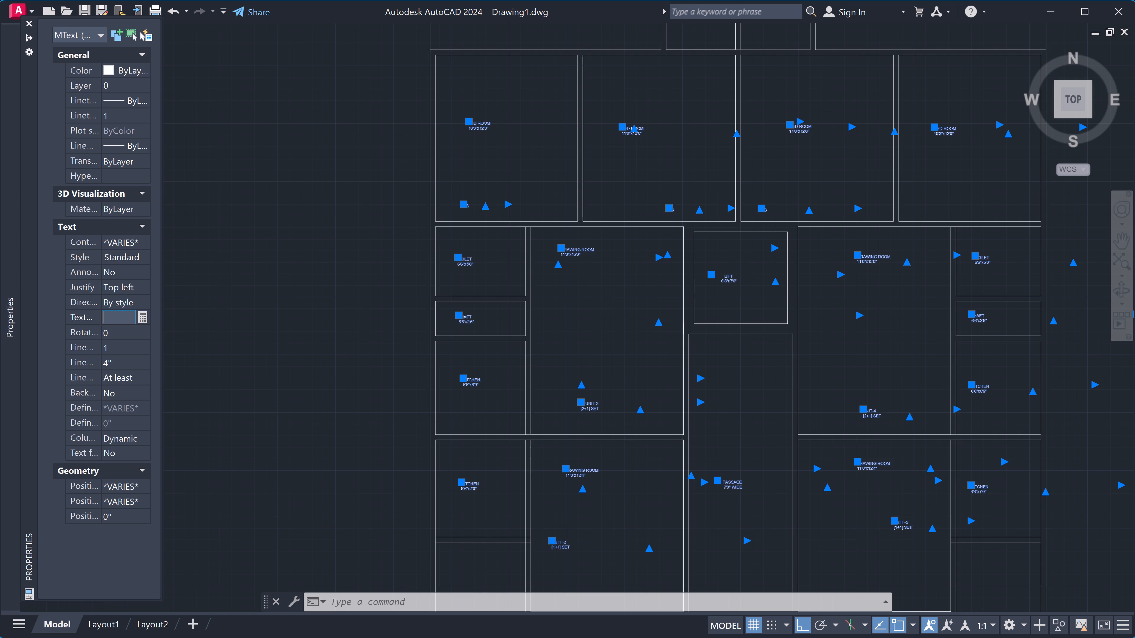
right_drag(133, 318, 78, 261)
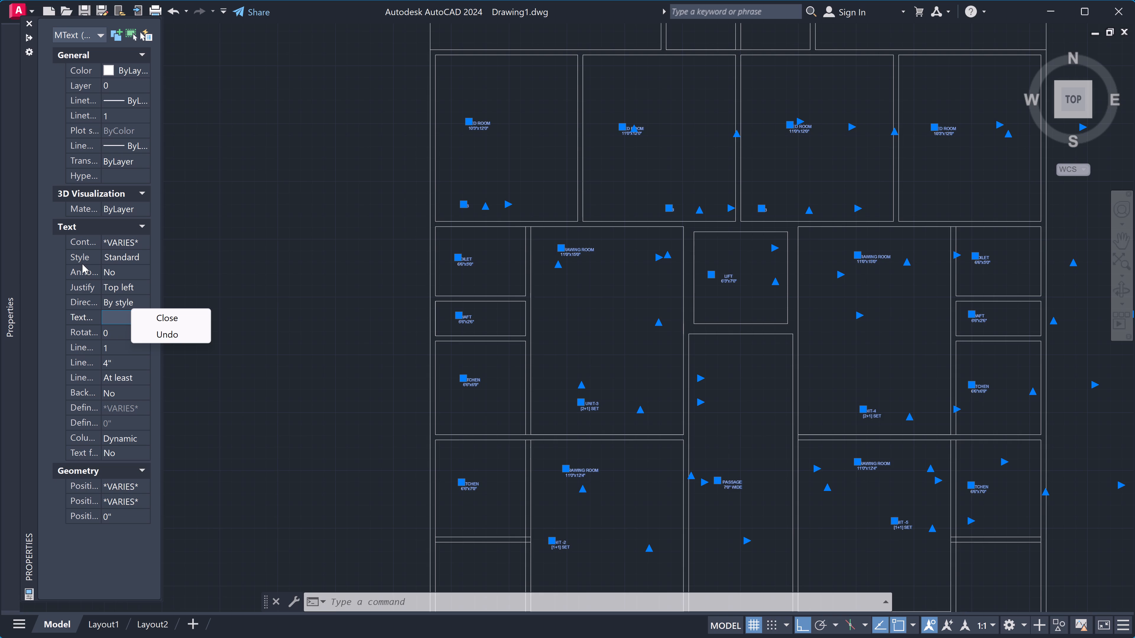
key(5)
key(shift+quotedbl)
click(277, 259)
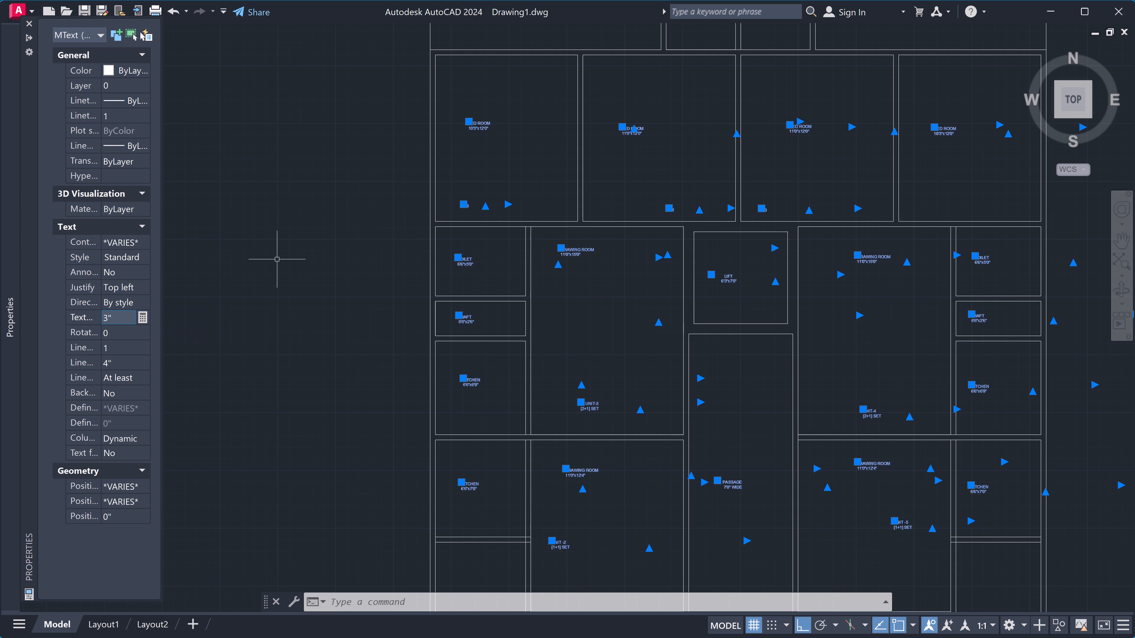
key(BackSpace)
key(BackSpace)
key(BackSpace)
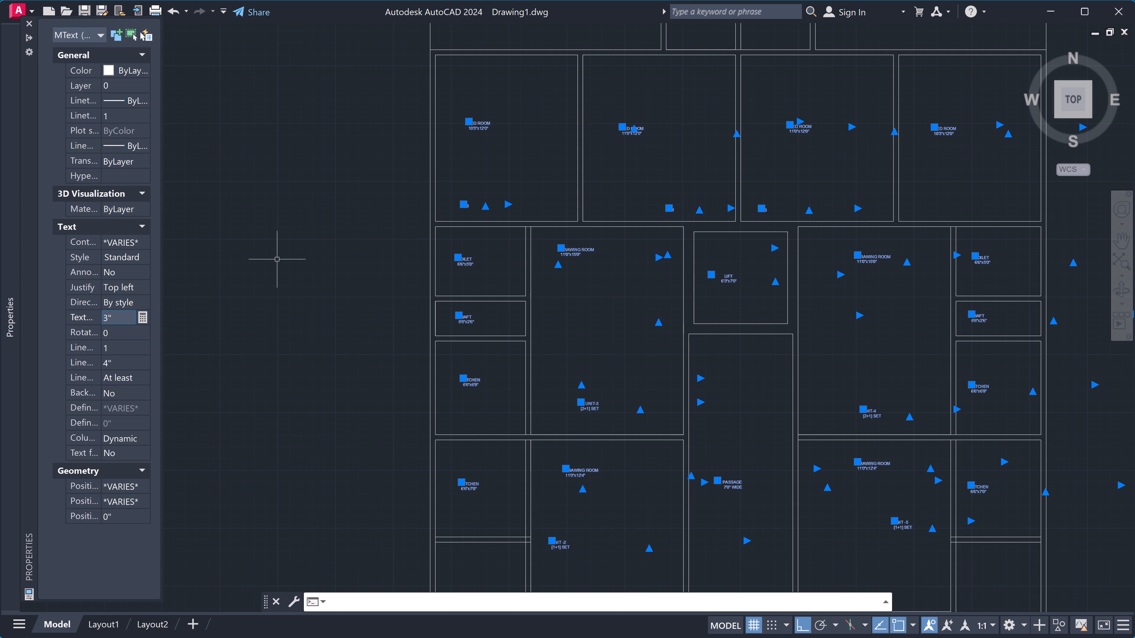
Set the text height of all selected room labels to 5" and clear the selection.
click(115, 319)
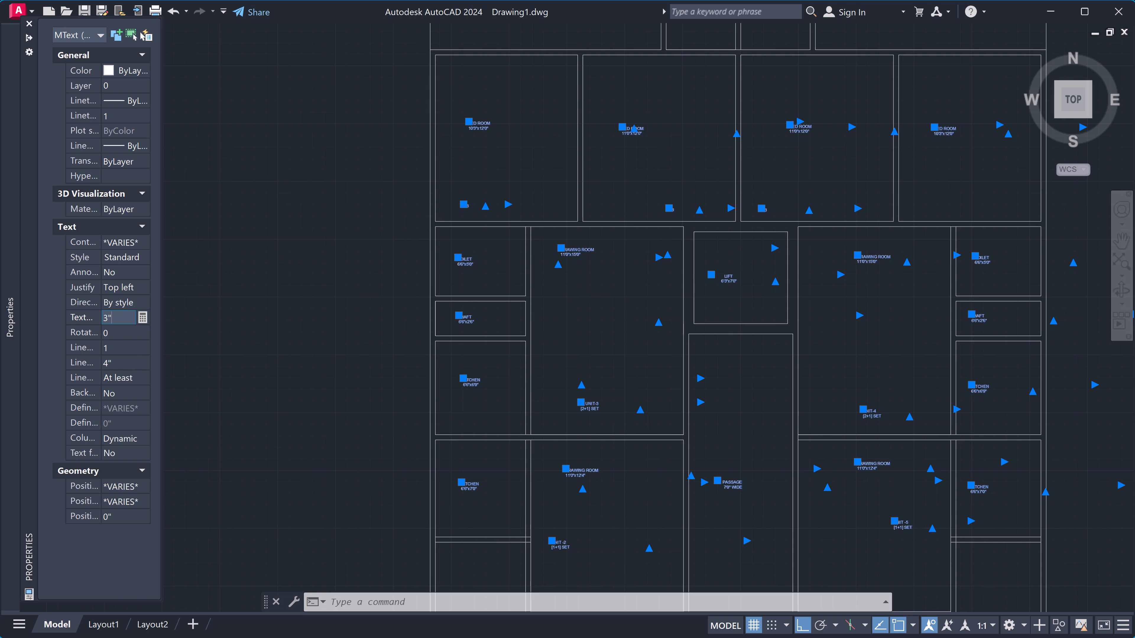
key(BackSpace)
key(BackSpace)
key(BackSpace)
key(5)
text(")
key(space)
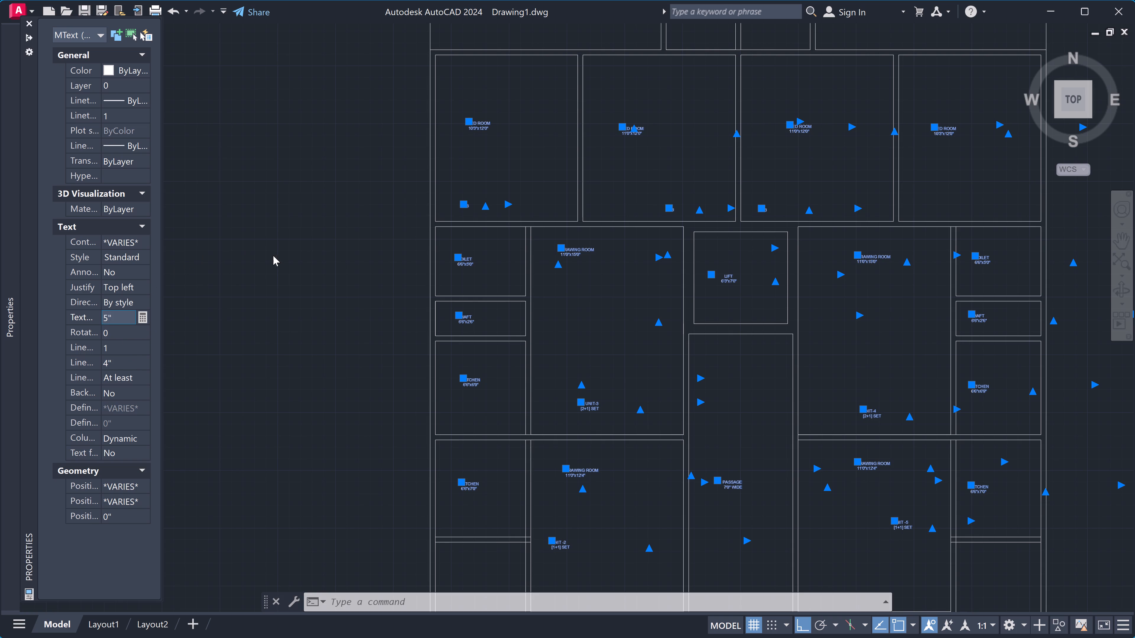
click(275, 256)
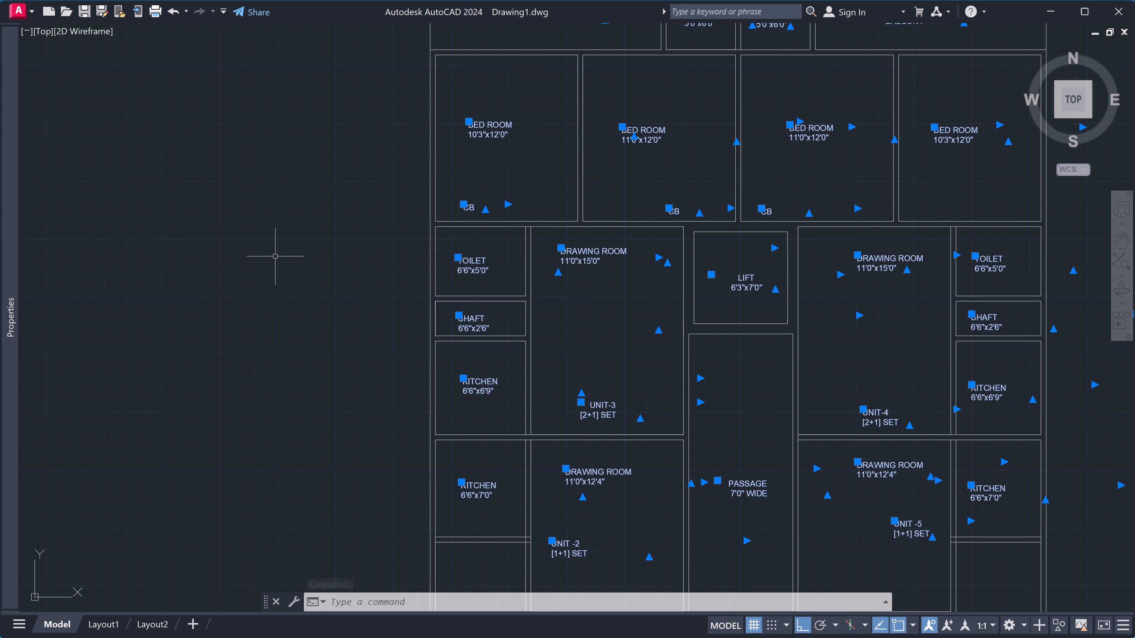
click(443, 321)
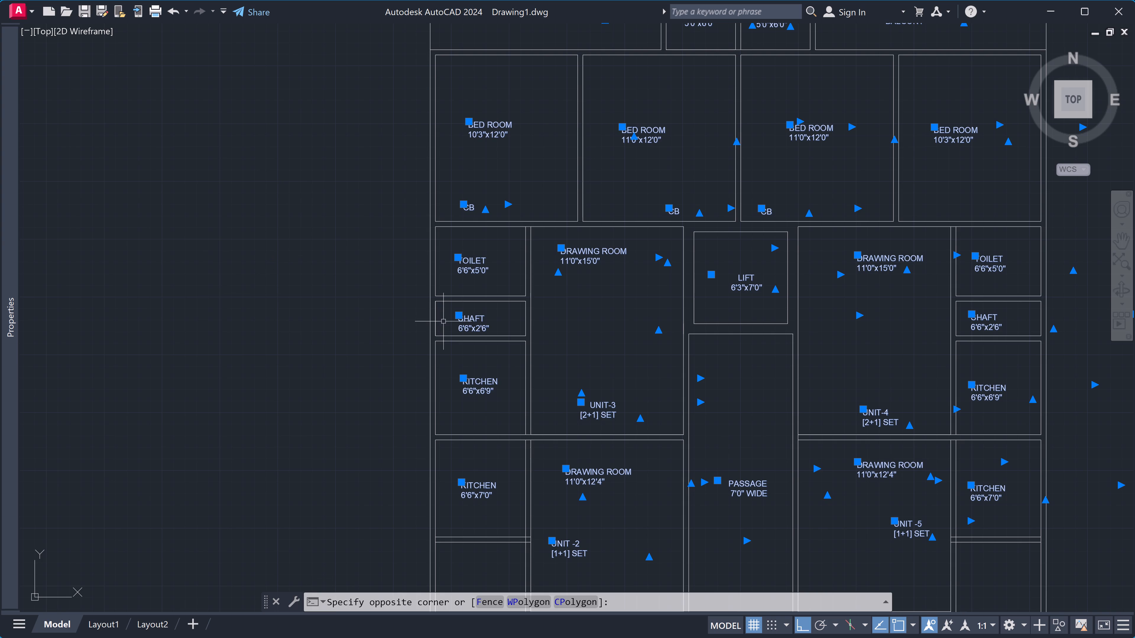
click(410, 323)
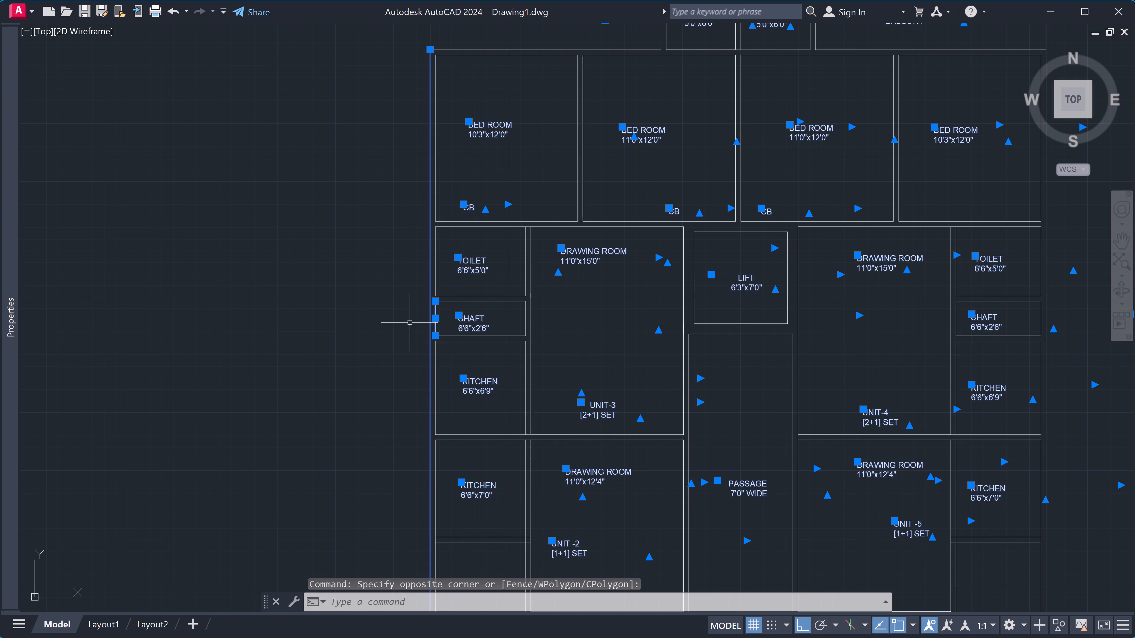
click(410, 323)
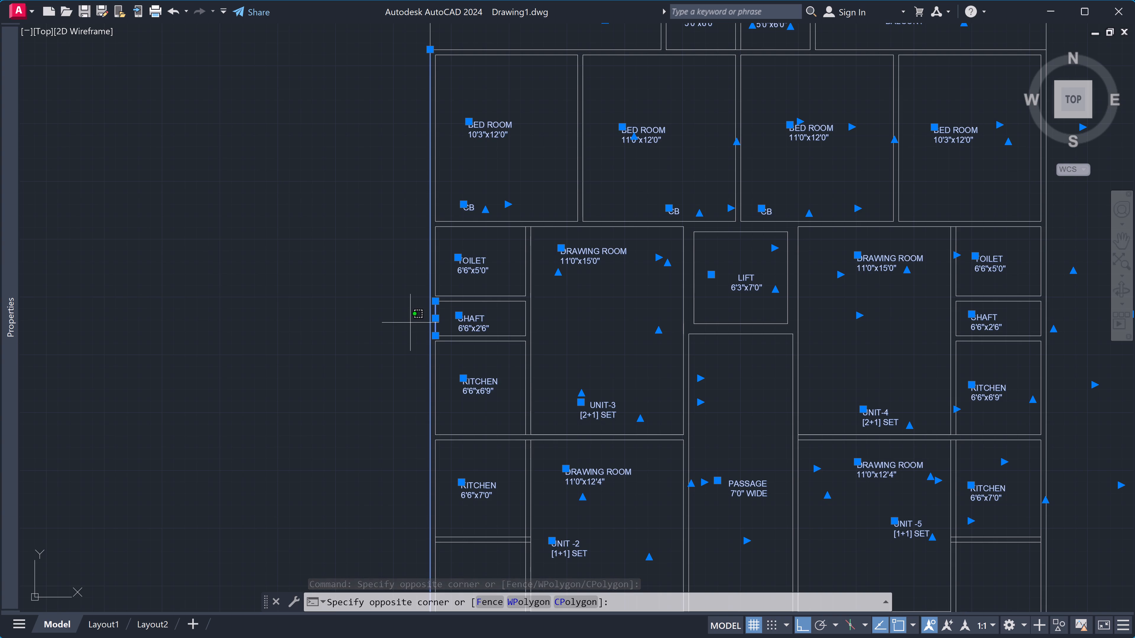
key(Escape)
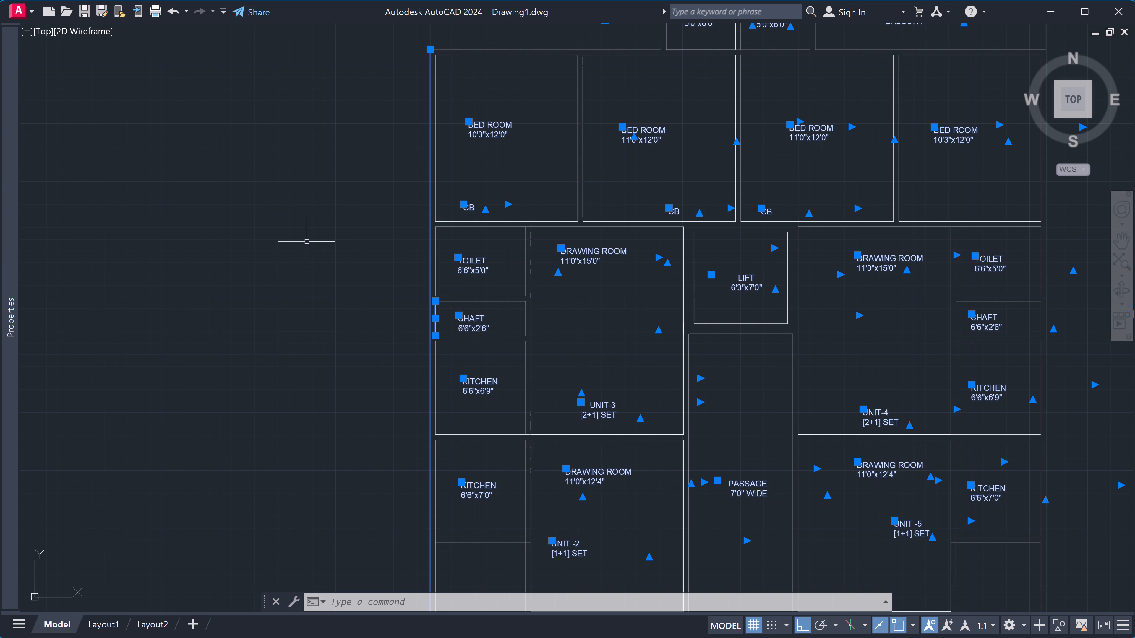
key(Escape)
key(Escape)
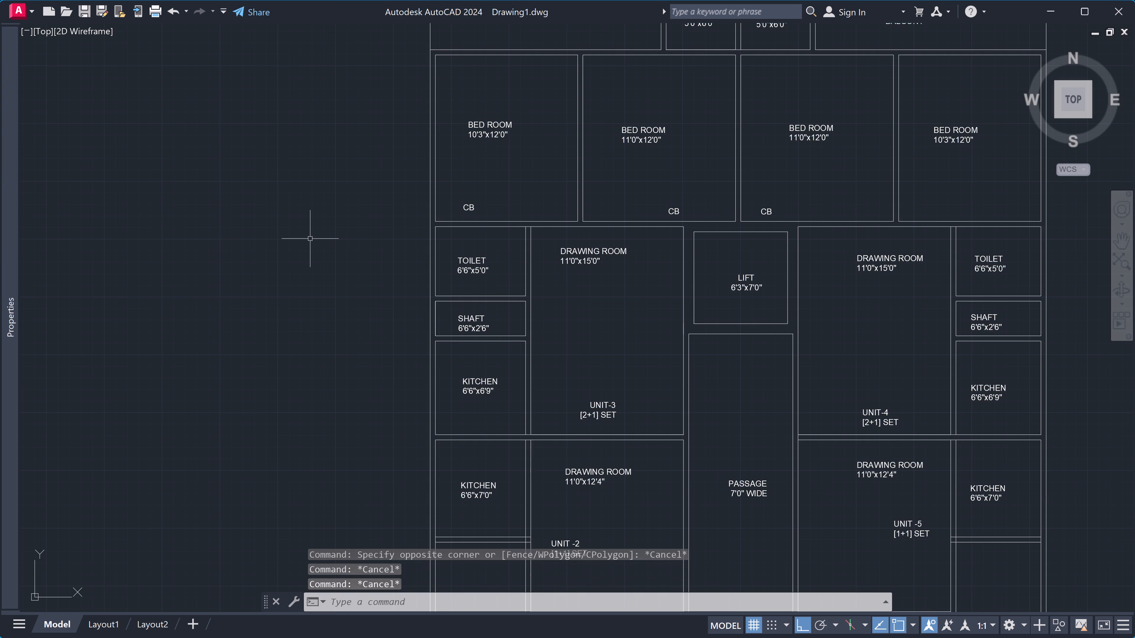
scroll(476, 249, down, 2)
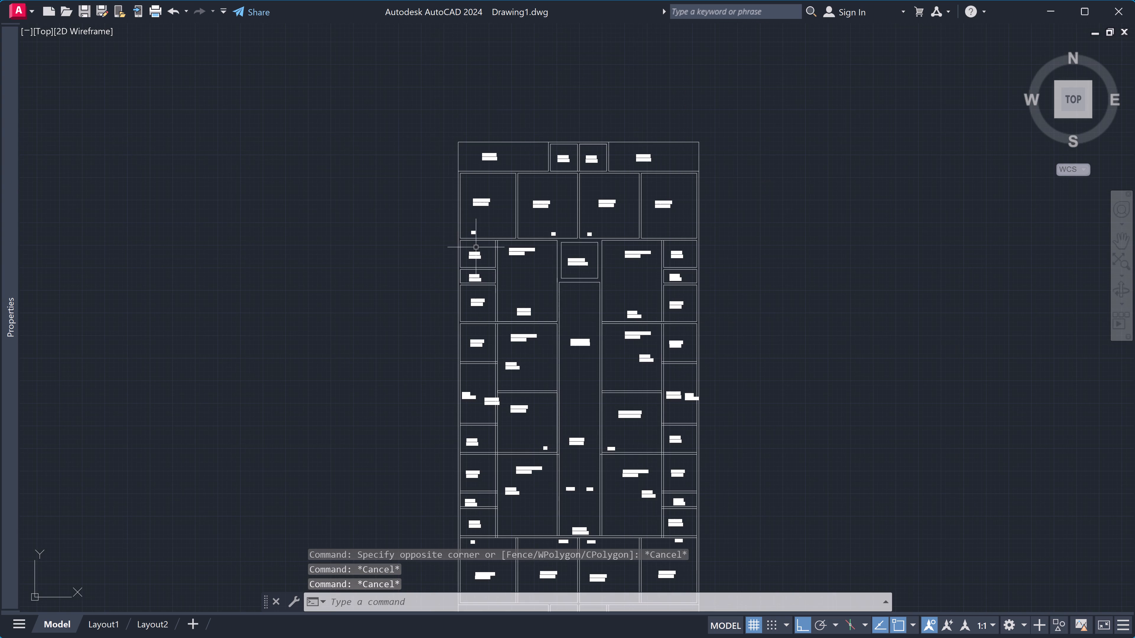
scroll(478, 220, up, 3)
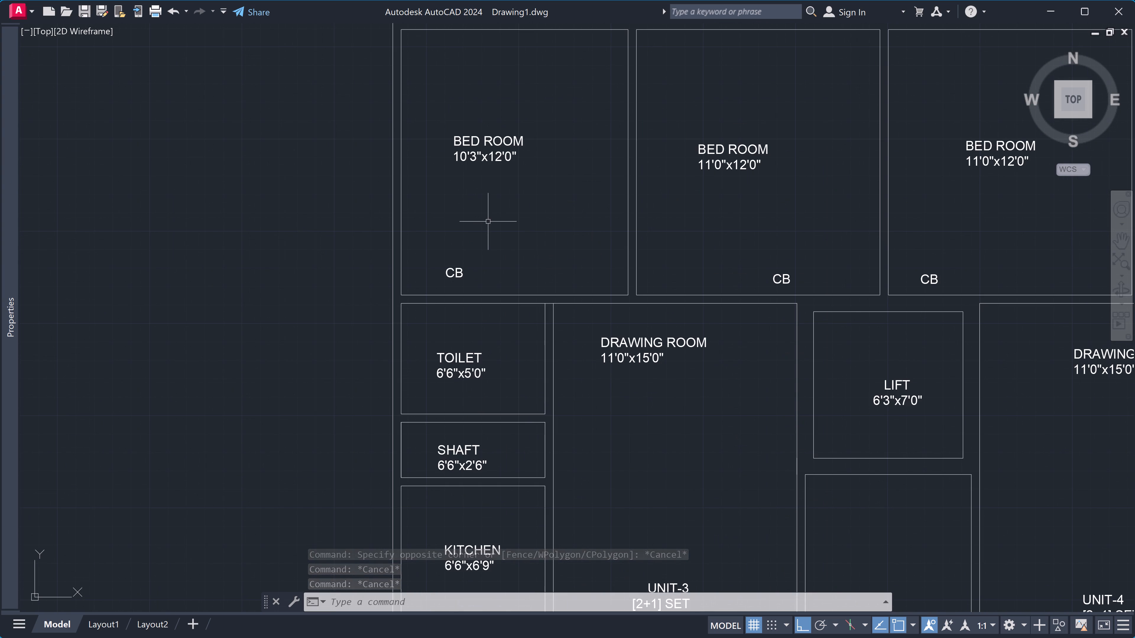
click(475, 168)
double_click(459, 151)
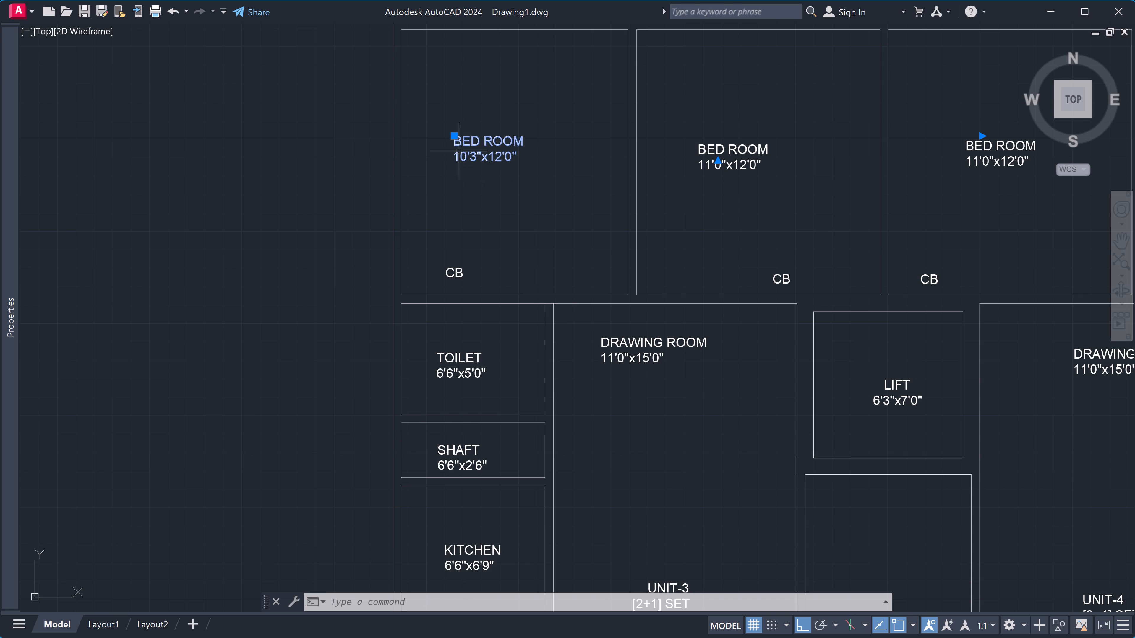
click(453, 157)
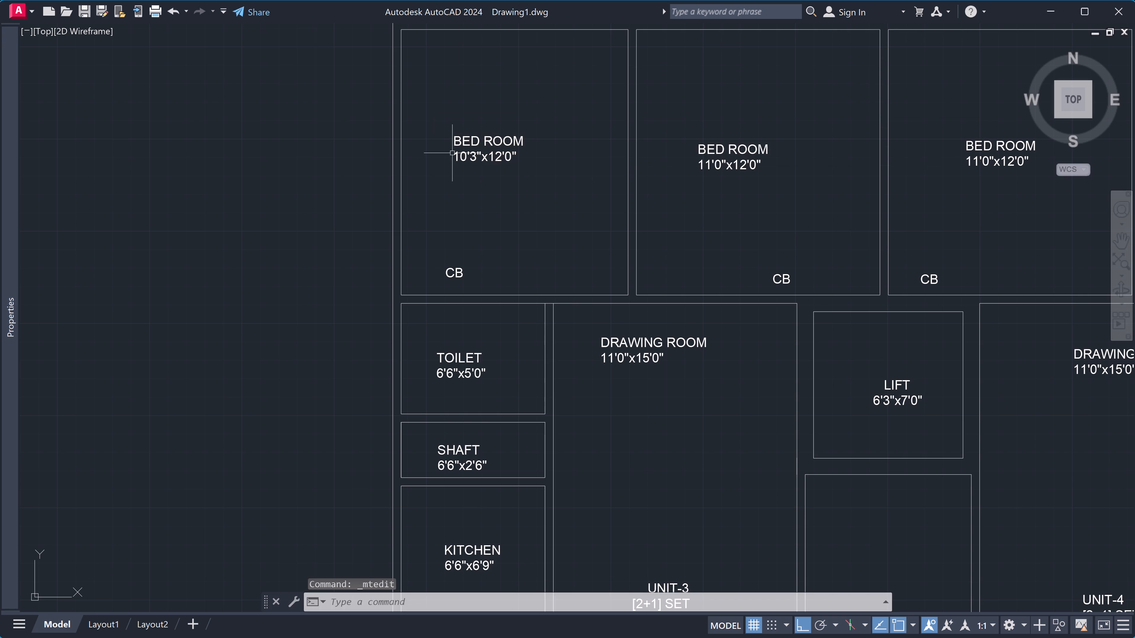
Turn ortho off and move the 10'3"x12'0" BED ROOM label beside CB's room into that bedroom's upper-left corner.
click(463, 129)
click(455, 139)
click(455, 139)
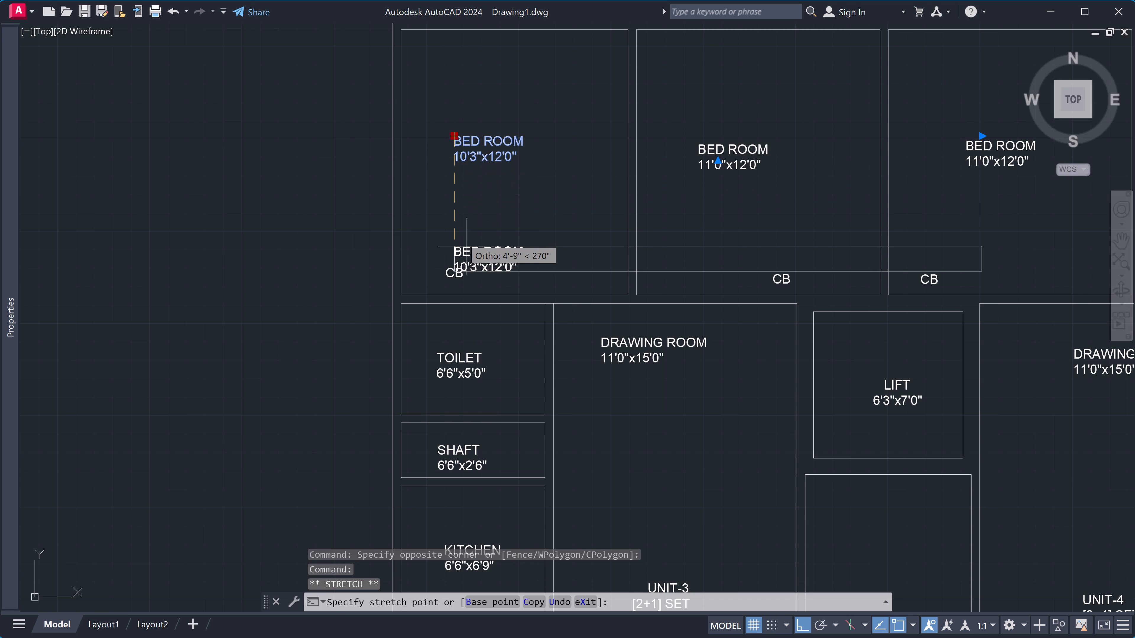
key(F8)
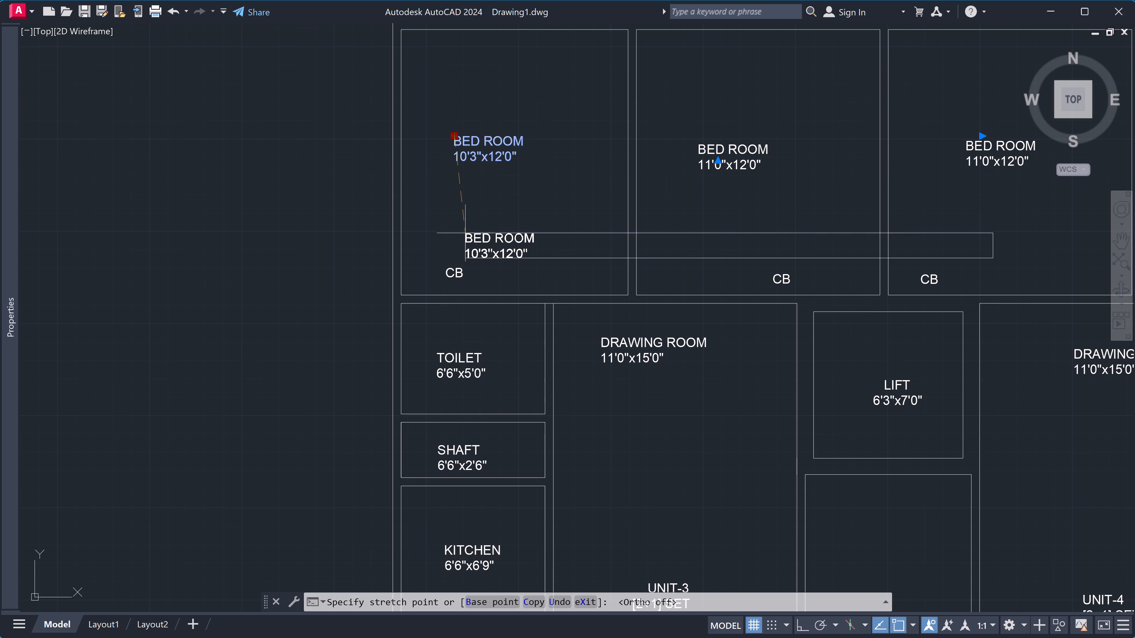
scroll(465, 233, down, 2)
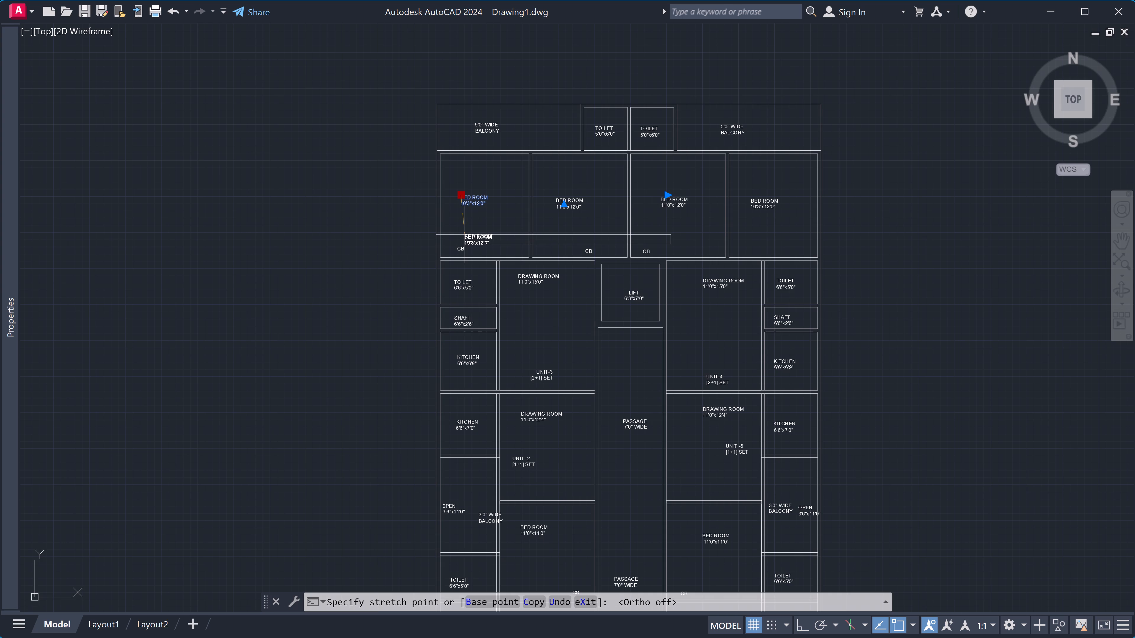
scroll(465, 234, up, 3)
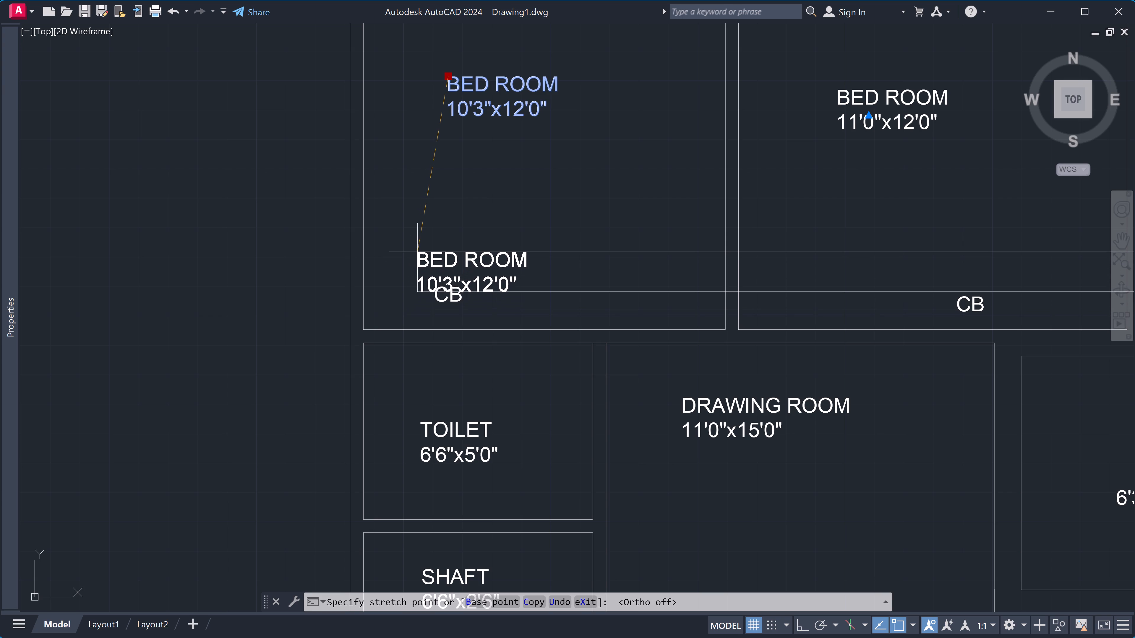
scroll(425, 245, down, 3)
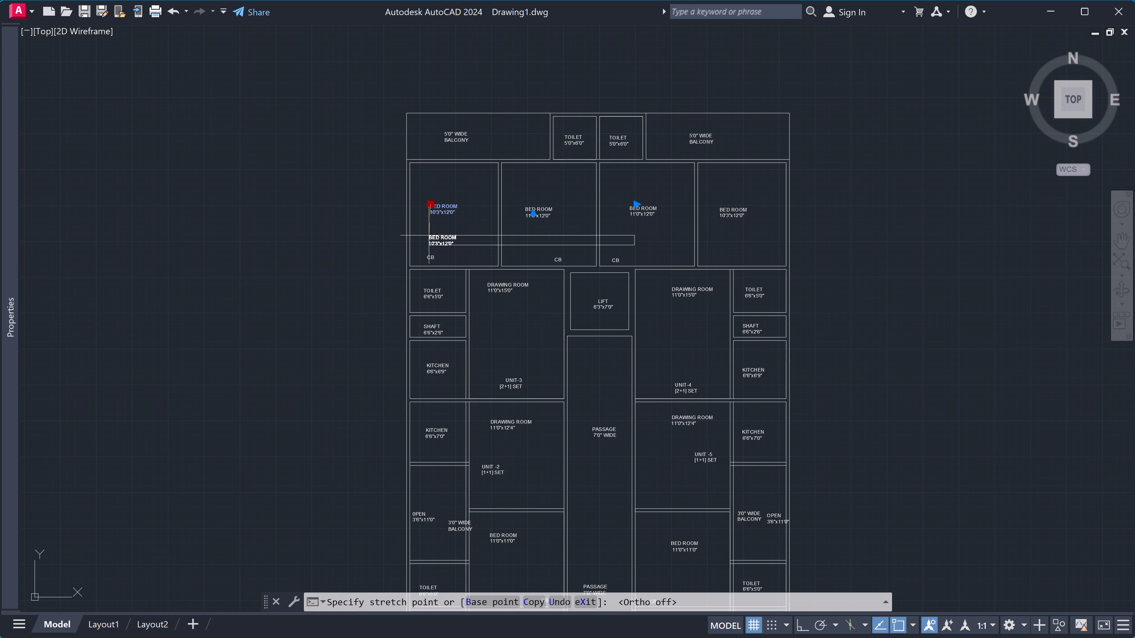
scroll(429, 235, up, 1)
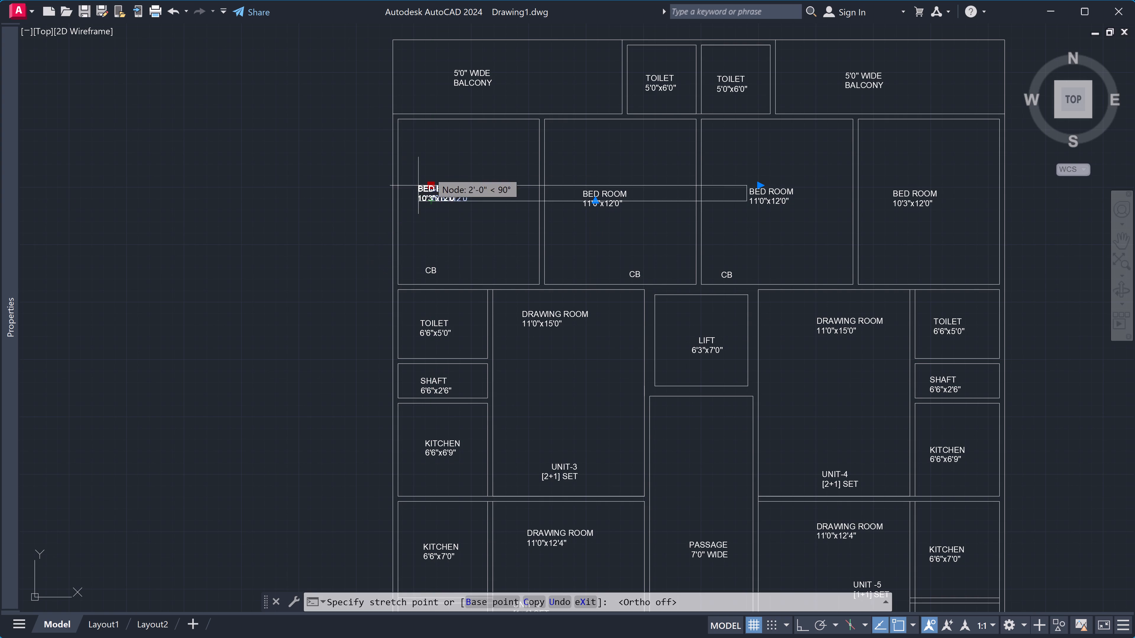
scroll(437, 123, up, 2)
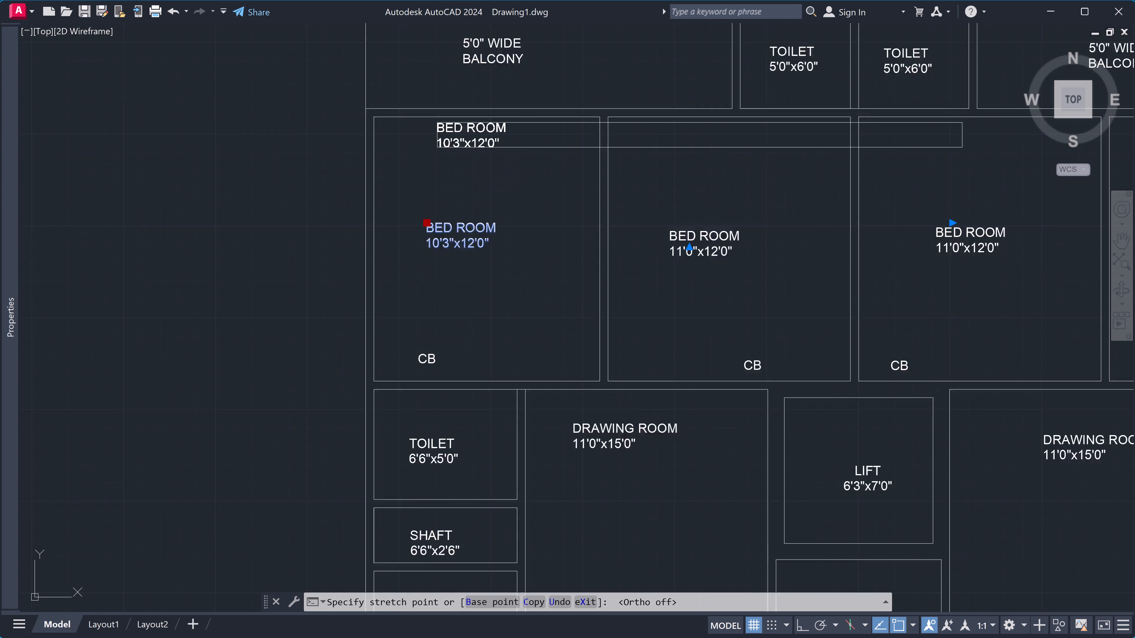
scroll(437, 123, up, 1)
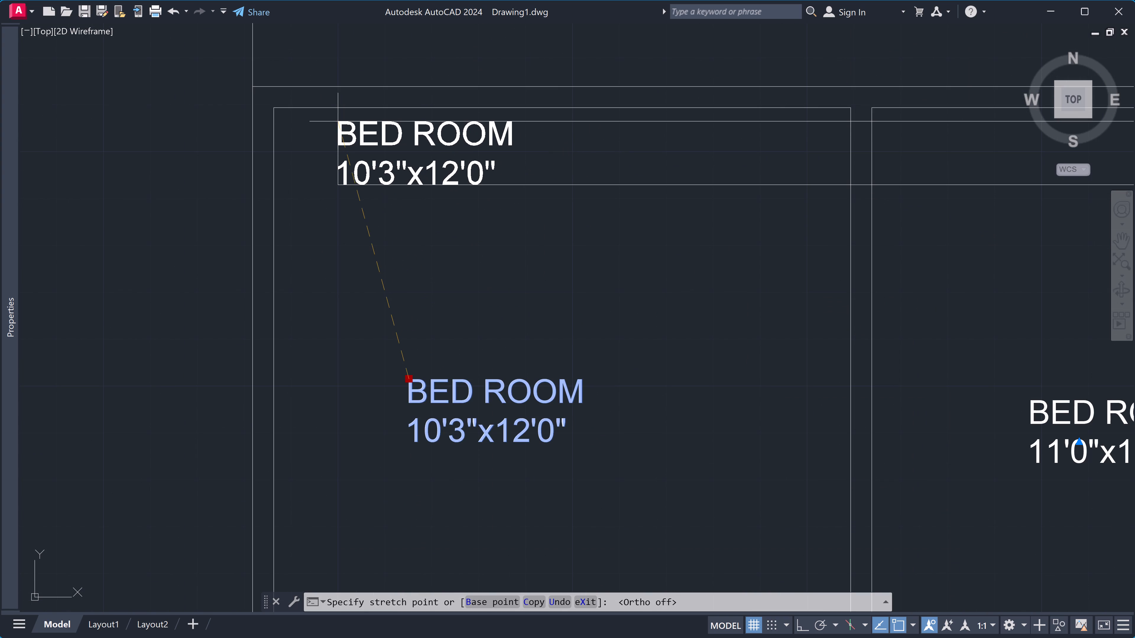
click(335, 127)
key(Escape)
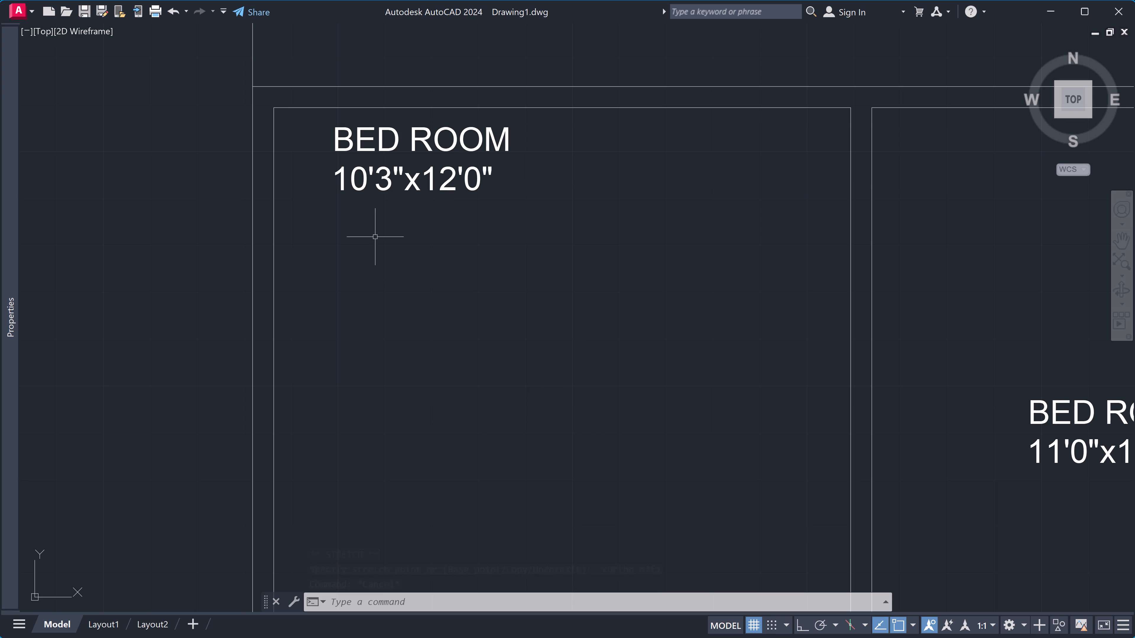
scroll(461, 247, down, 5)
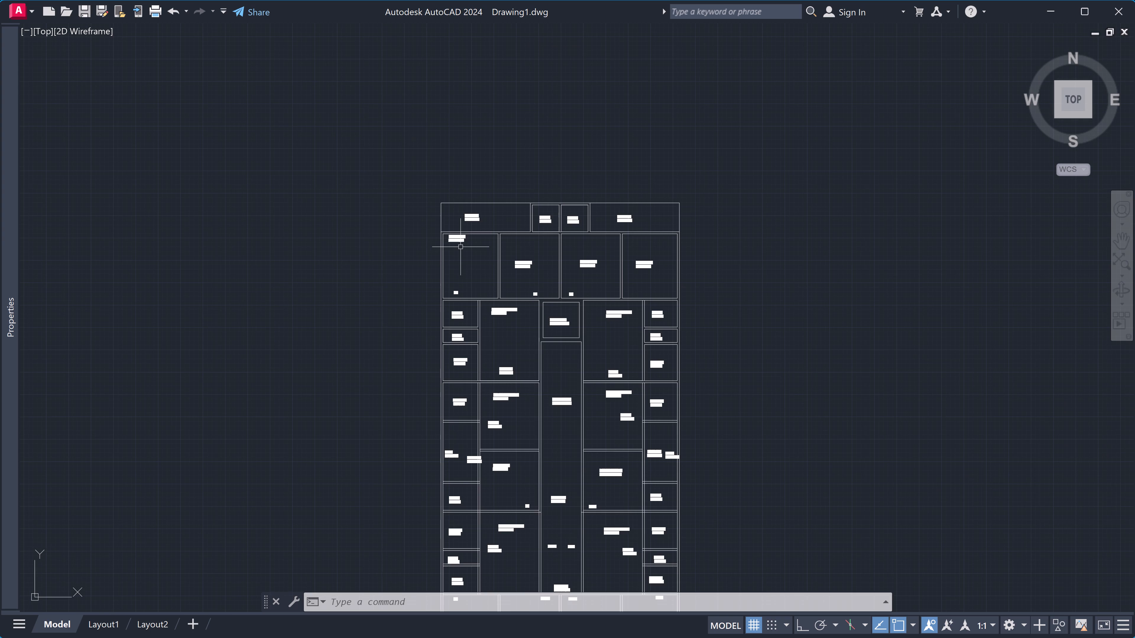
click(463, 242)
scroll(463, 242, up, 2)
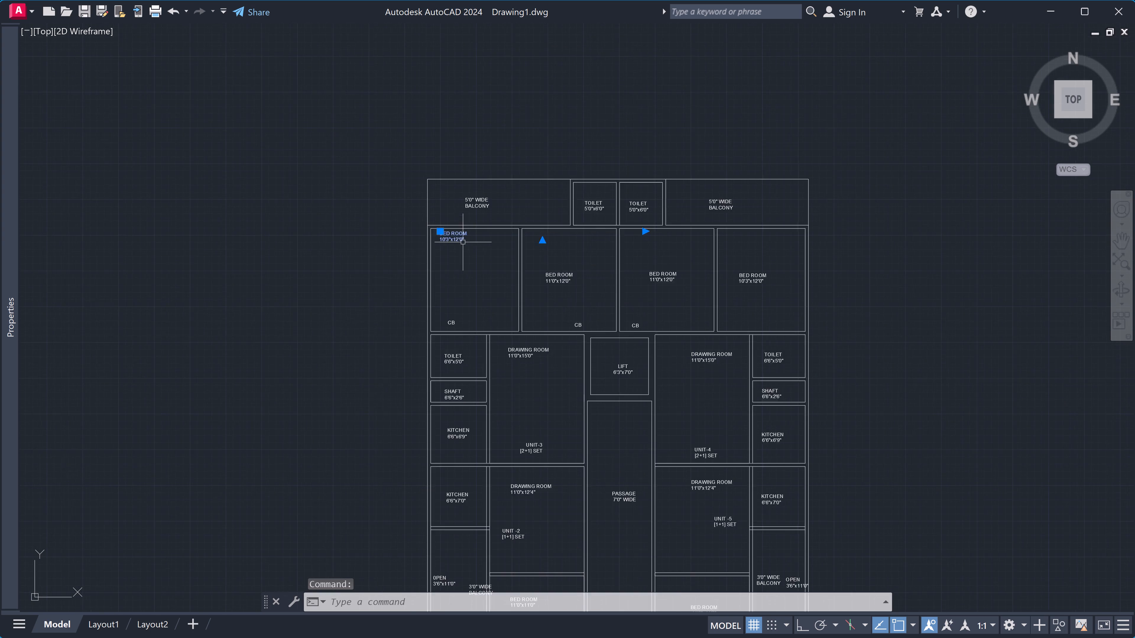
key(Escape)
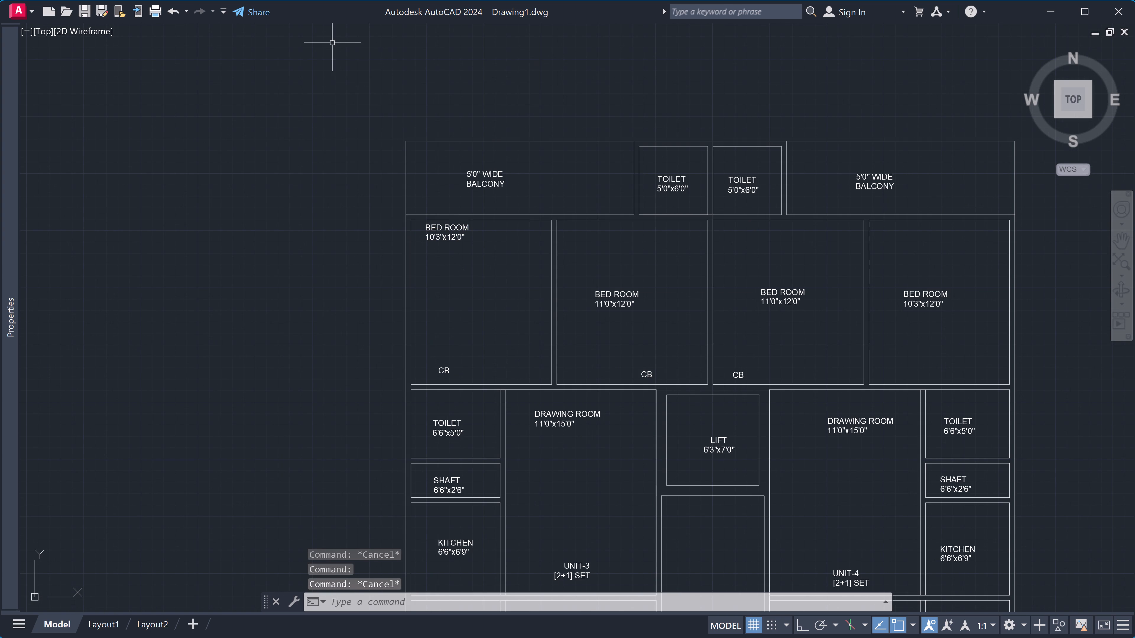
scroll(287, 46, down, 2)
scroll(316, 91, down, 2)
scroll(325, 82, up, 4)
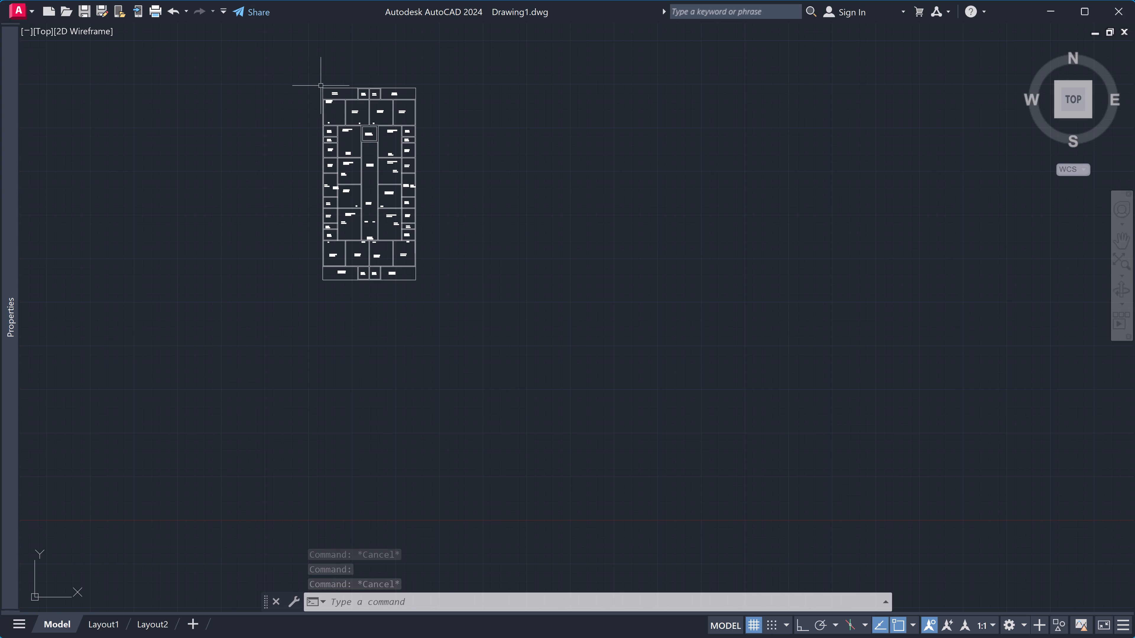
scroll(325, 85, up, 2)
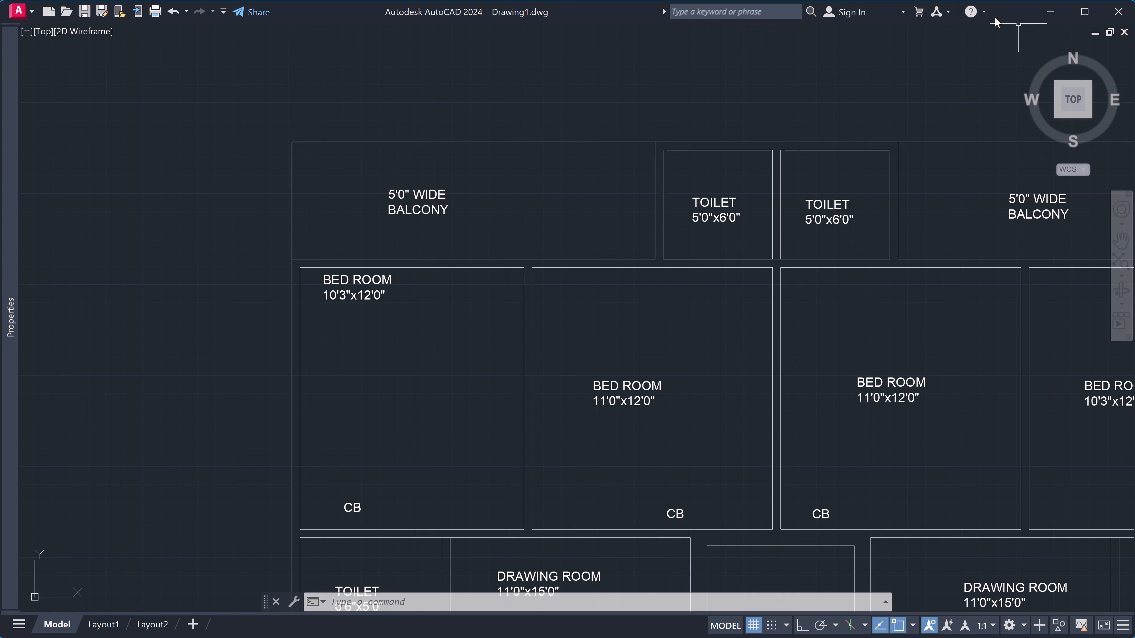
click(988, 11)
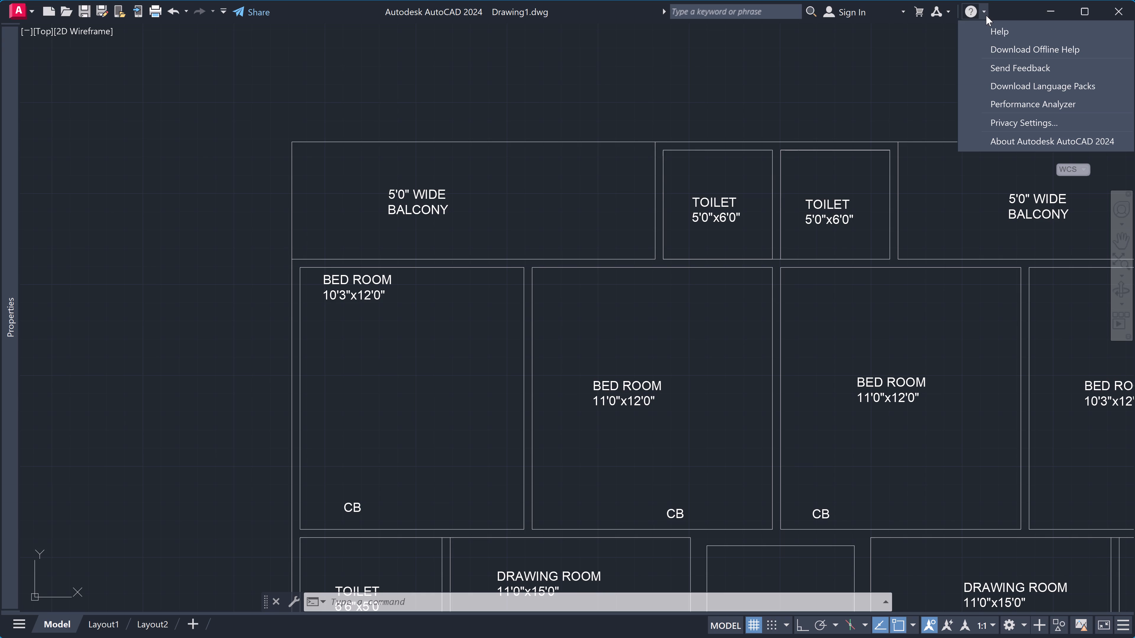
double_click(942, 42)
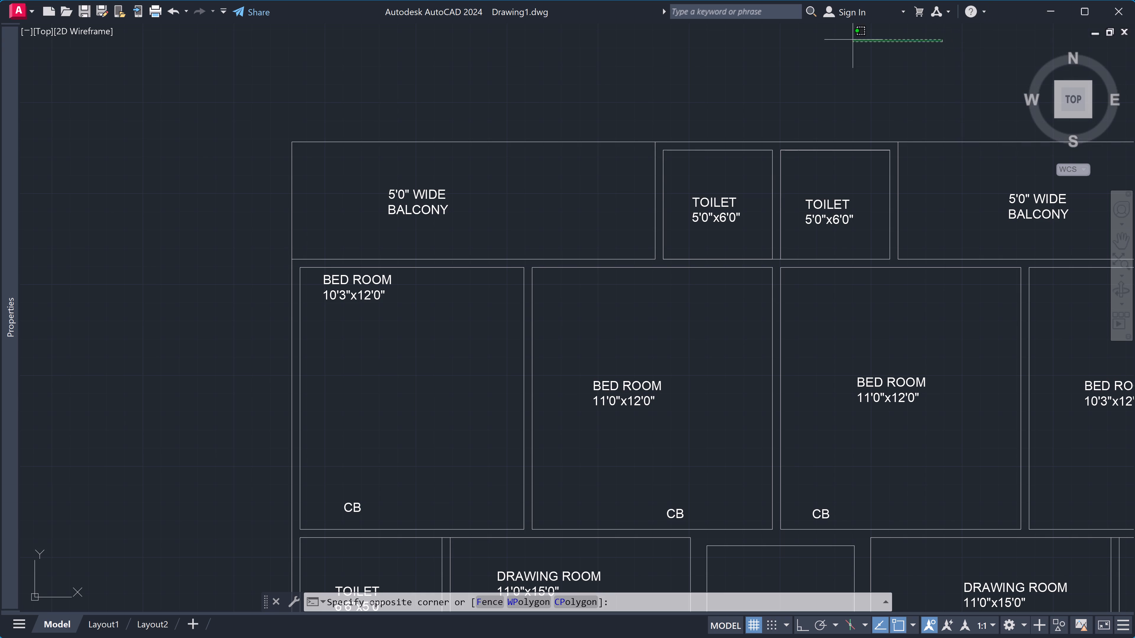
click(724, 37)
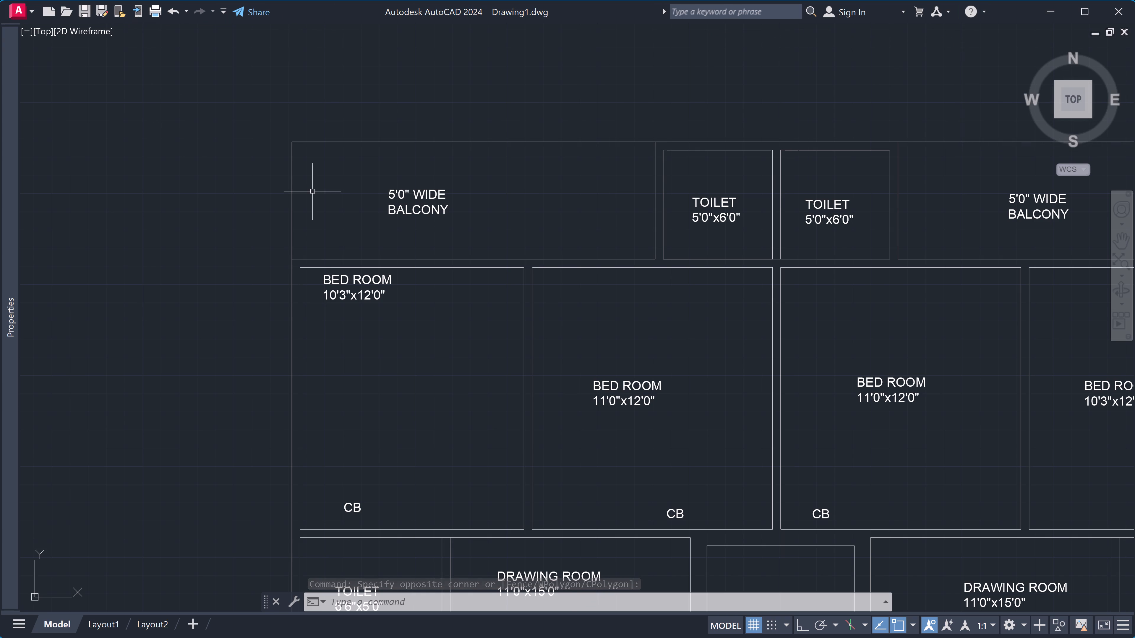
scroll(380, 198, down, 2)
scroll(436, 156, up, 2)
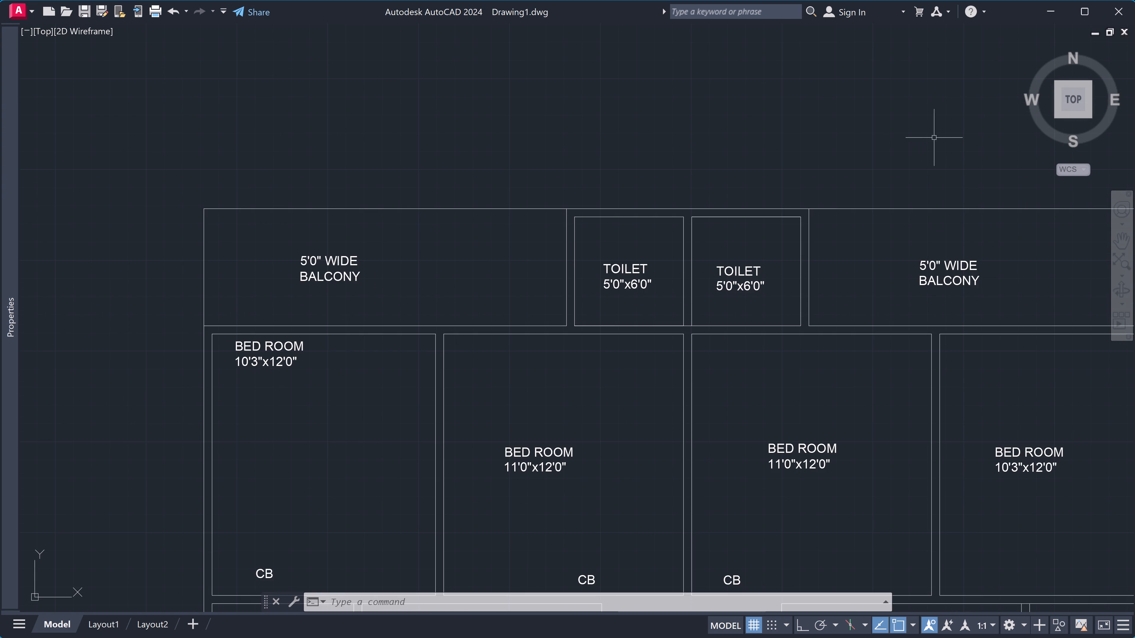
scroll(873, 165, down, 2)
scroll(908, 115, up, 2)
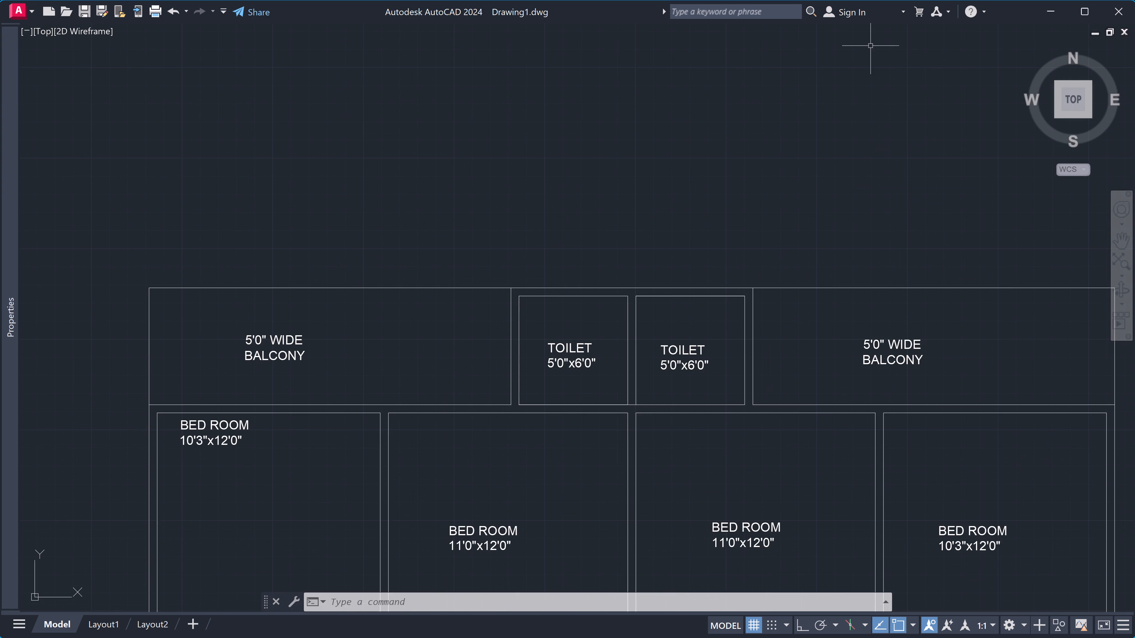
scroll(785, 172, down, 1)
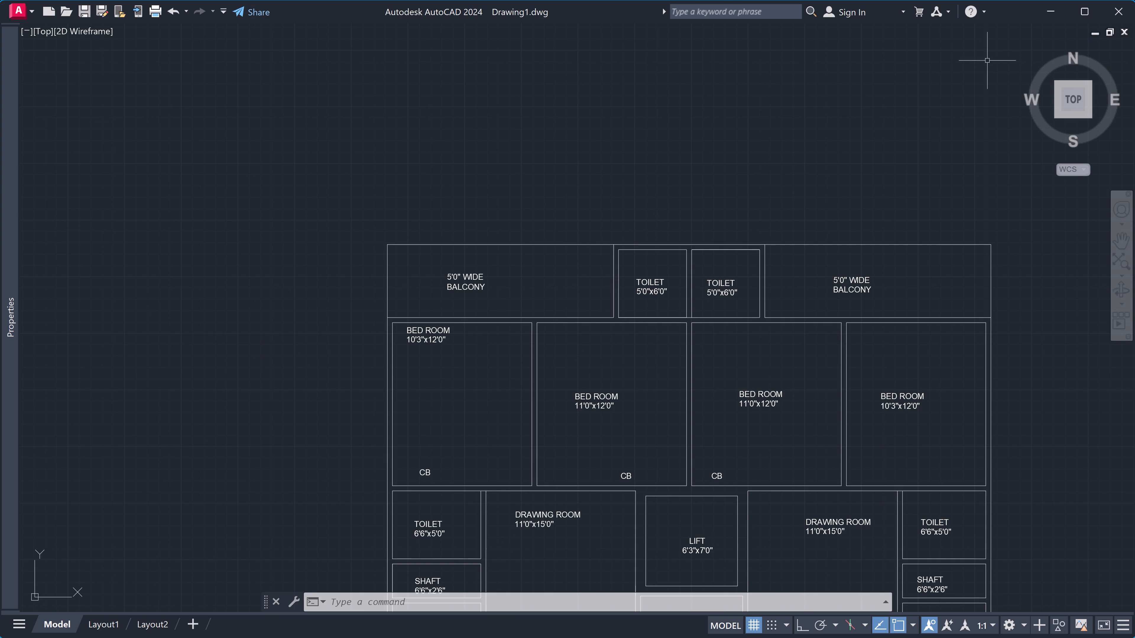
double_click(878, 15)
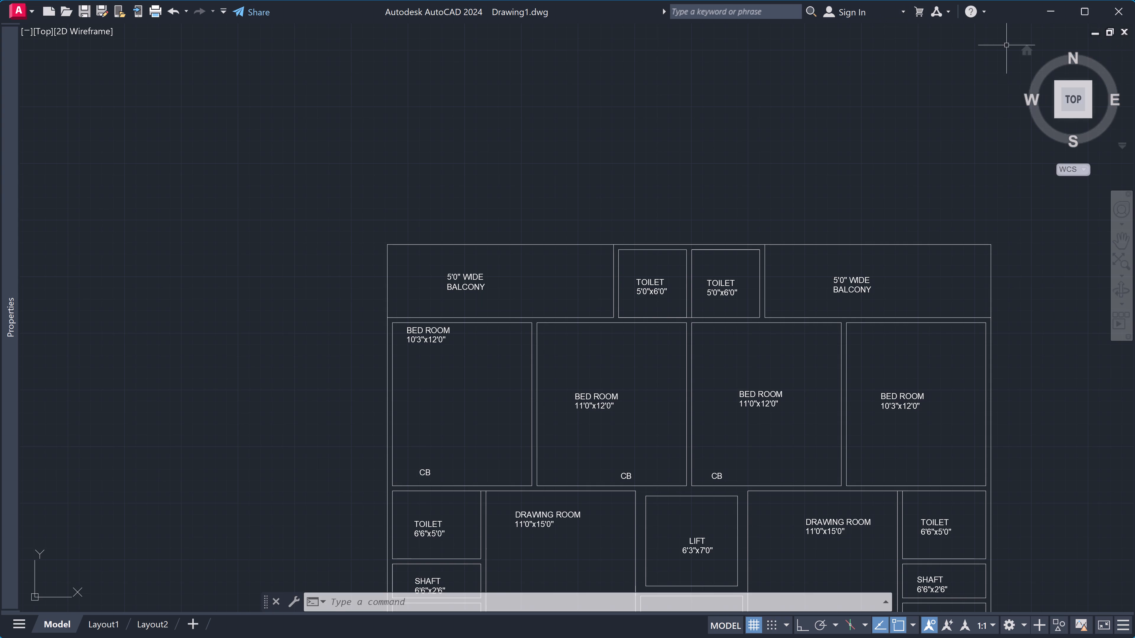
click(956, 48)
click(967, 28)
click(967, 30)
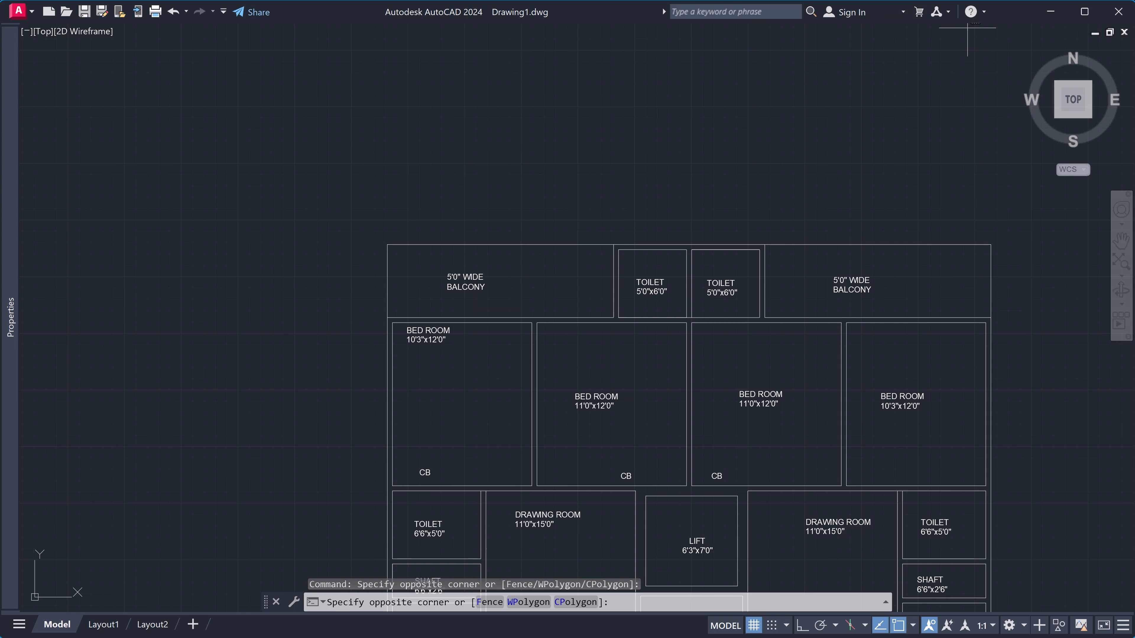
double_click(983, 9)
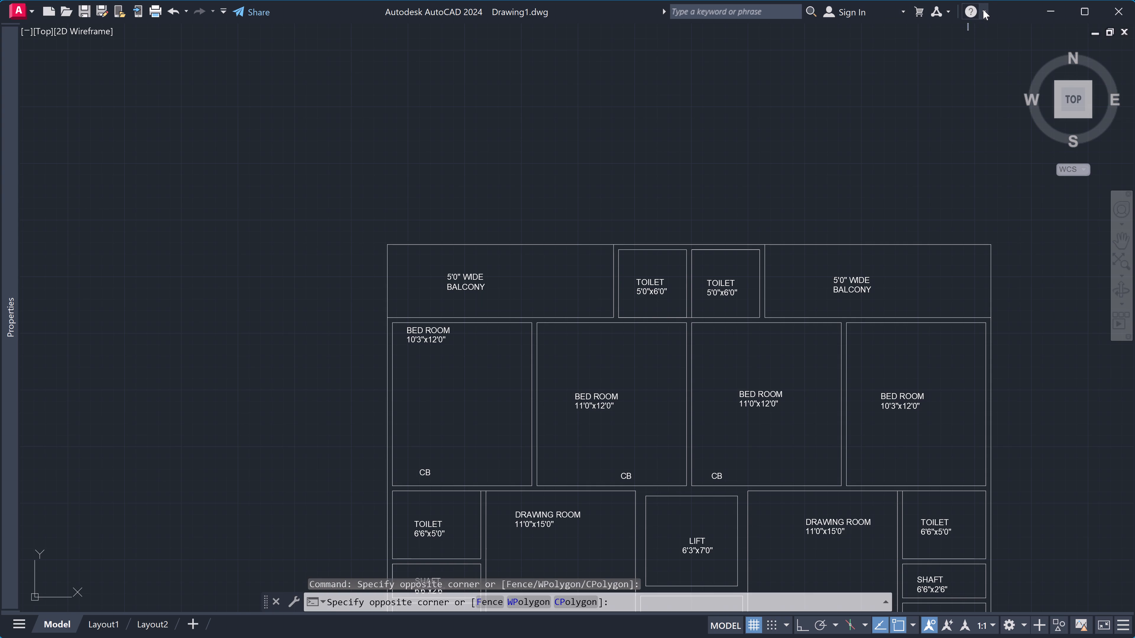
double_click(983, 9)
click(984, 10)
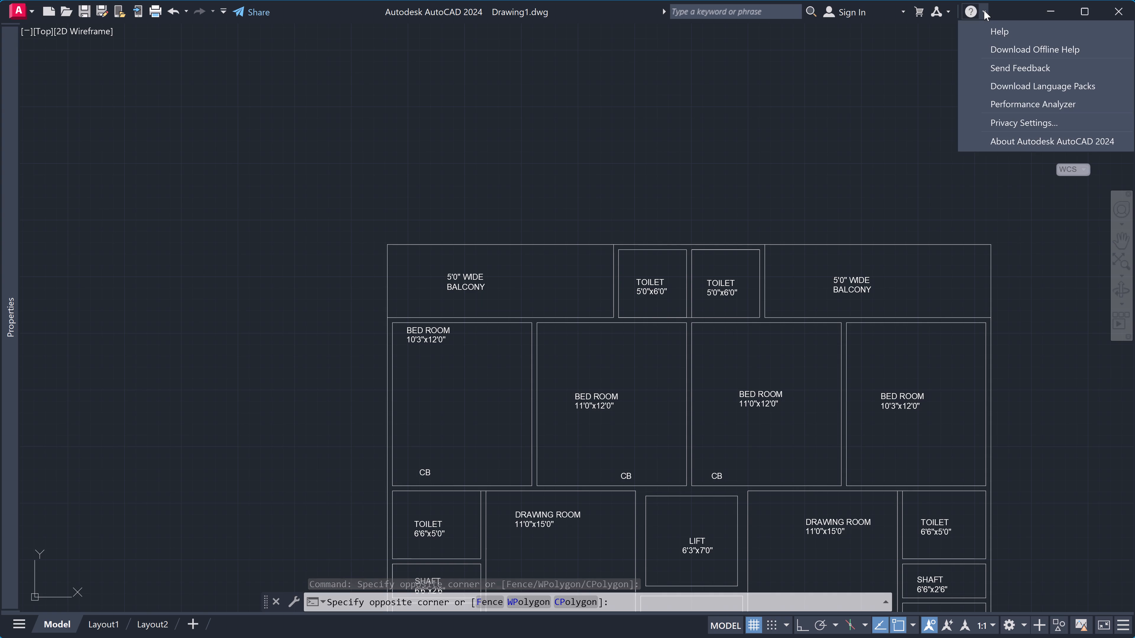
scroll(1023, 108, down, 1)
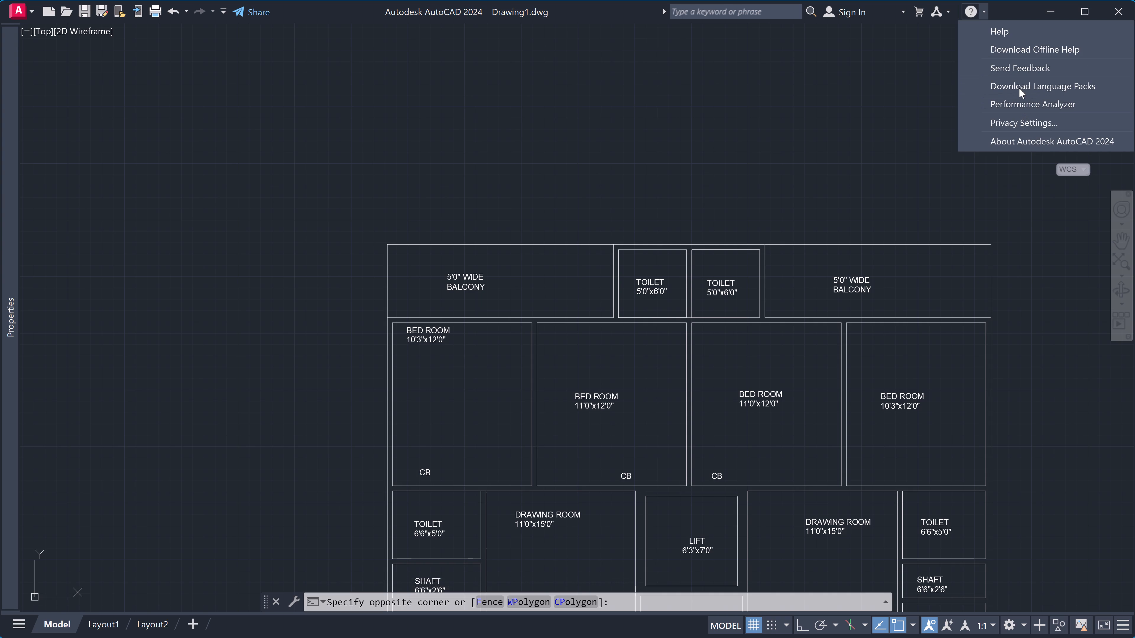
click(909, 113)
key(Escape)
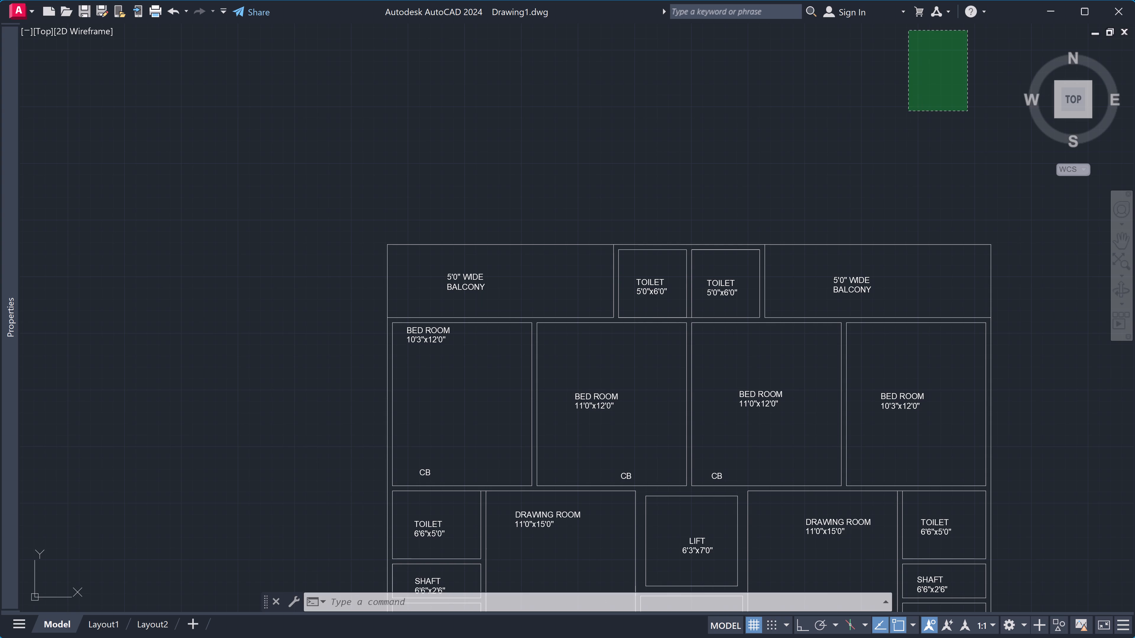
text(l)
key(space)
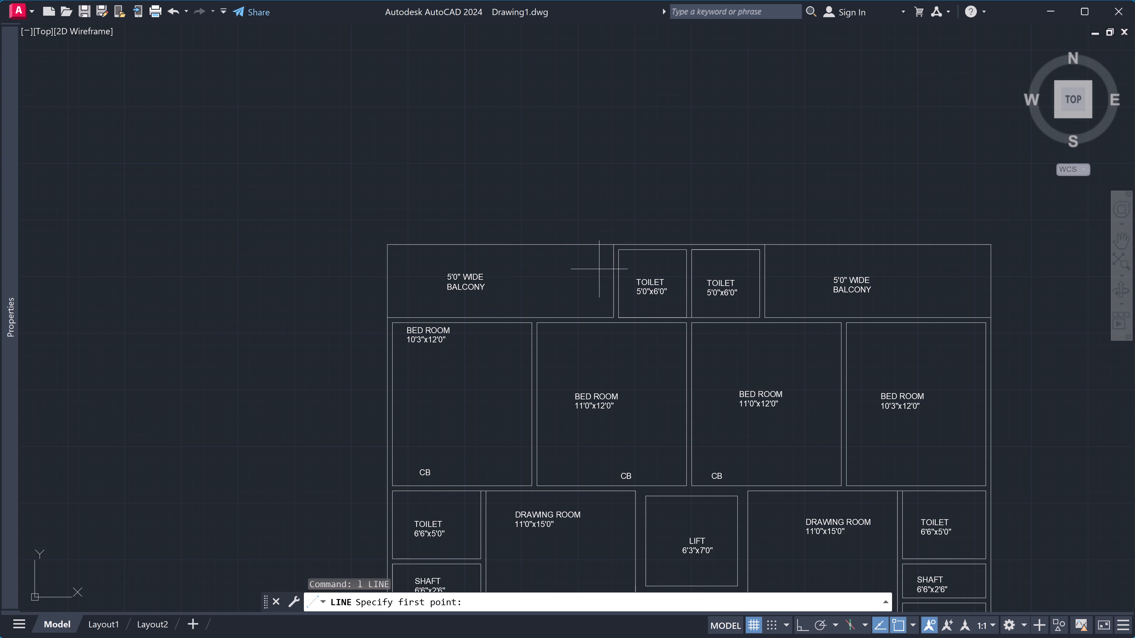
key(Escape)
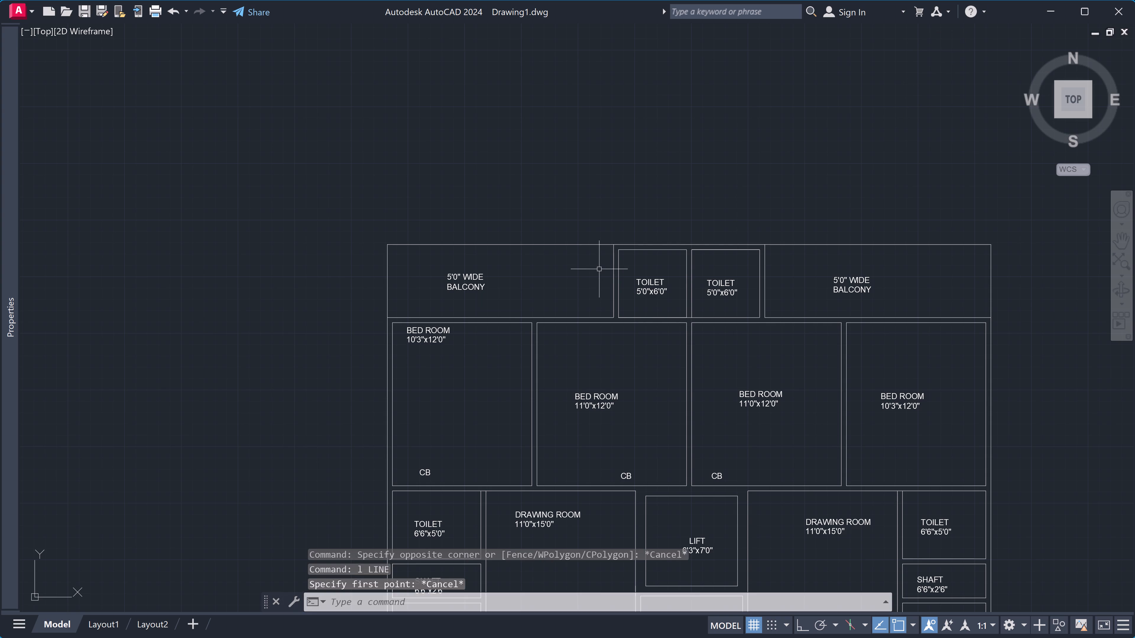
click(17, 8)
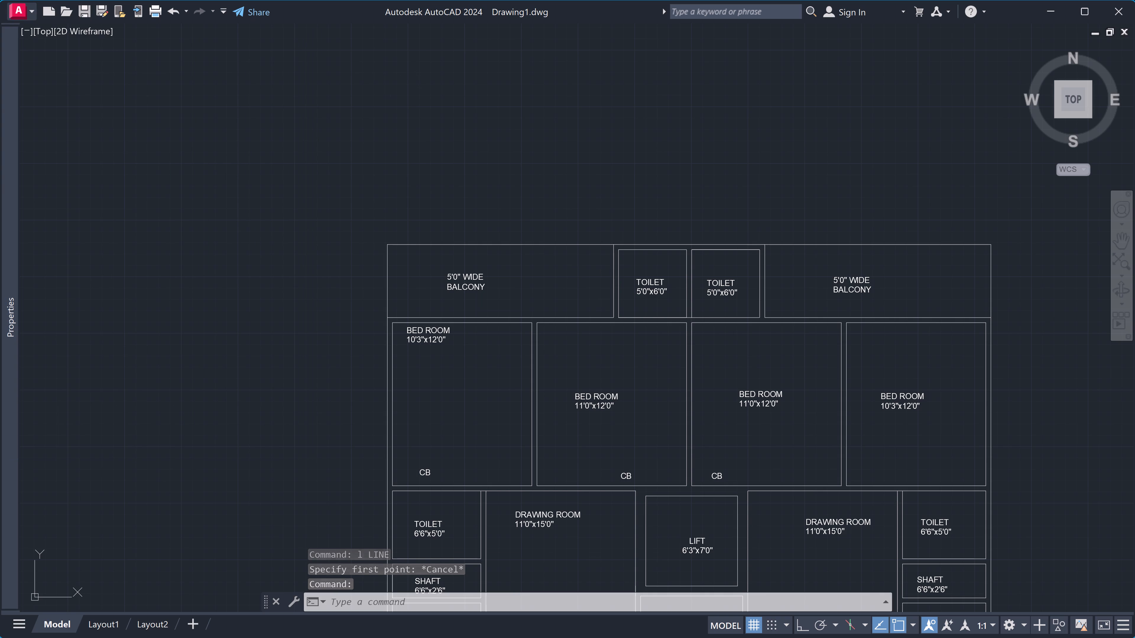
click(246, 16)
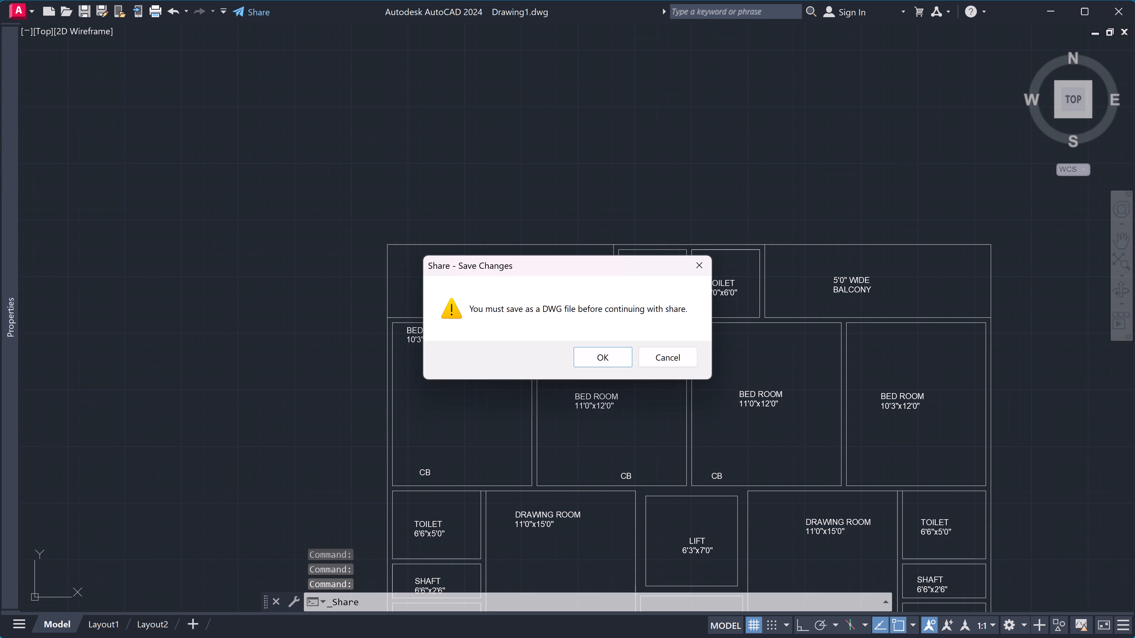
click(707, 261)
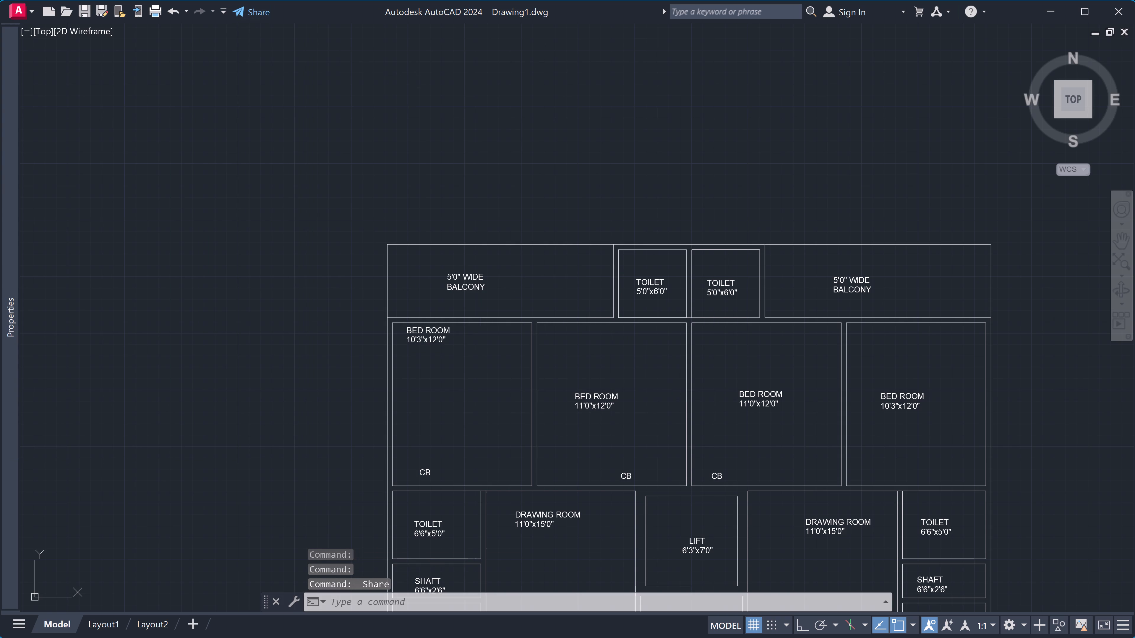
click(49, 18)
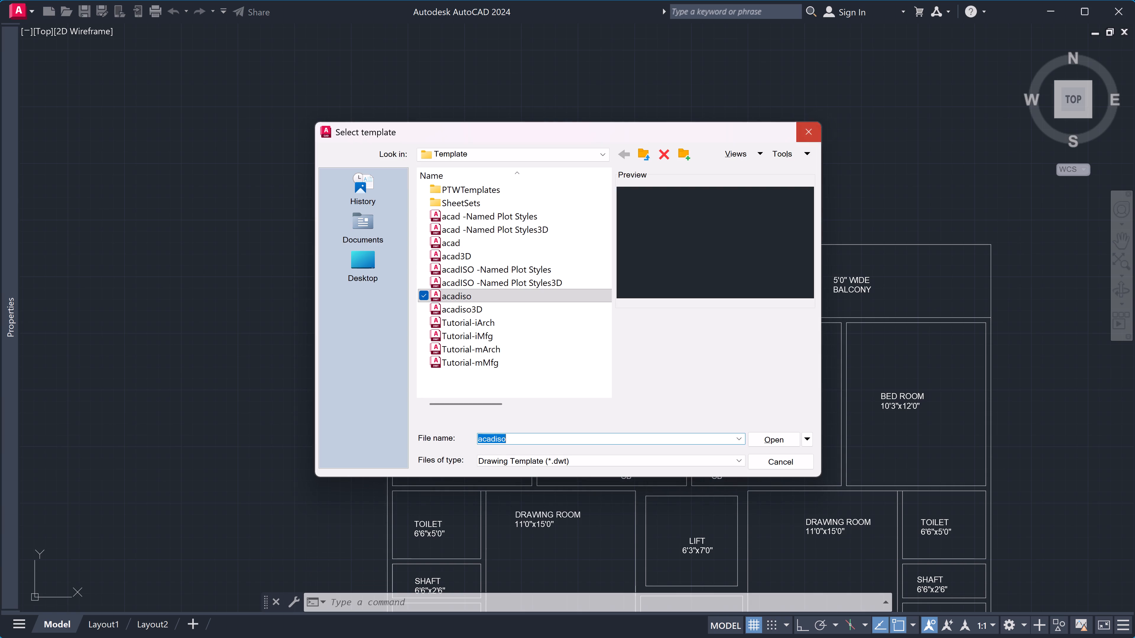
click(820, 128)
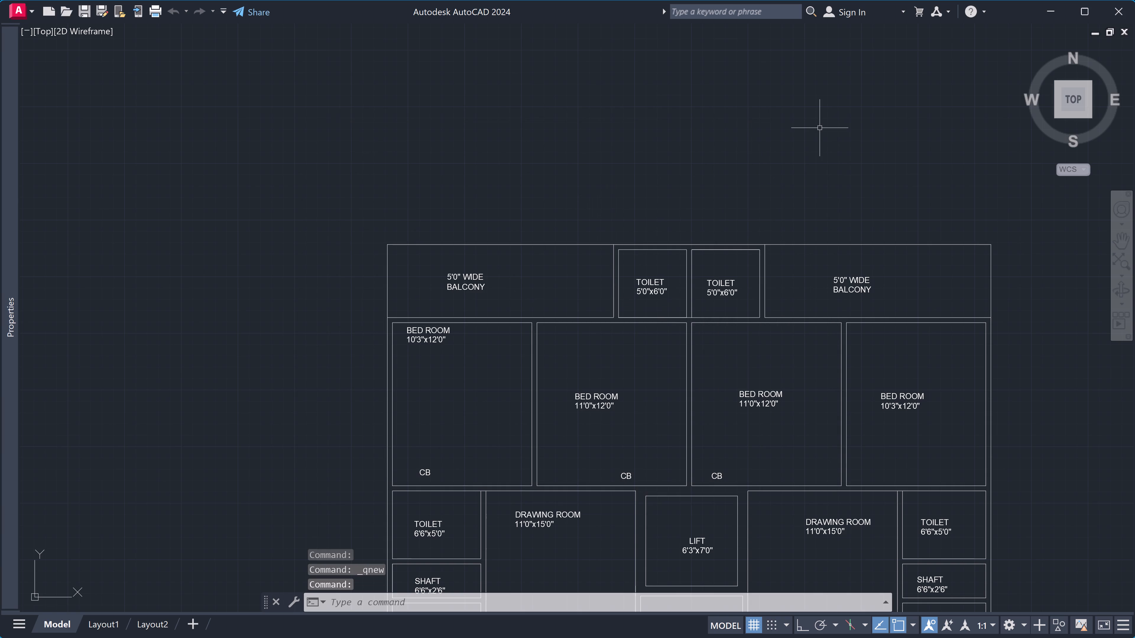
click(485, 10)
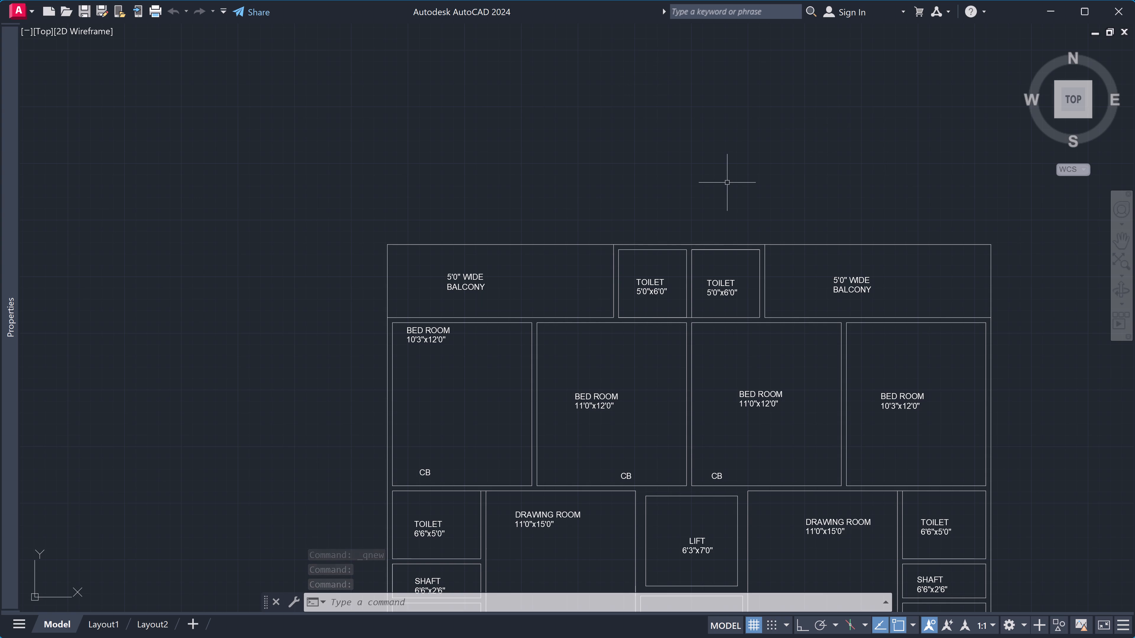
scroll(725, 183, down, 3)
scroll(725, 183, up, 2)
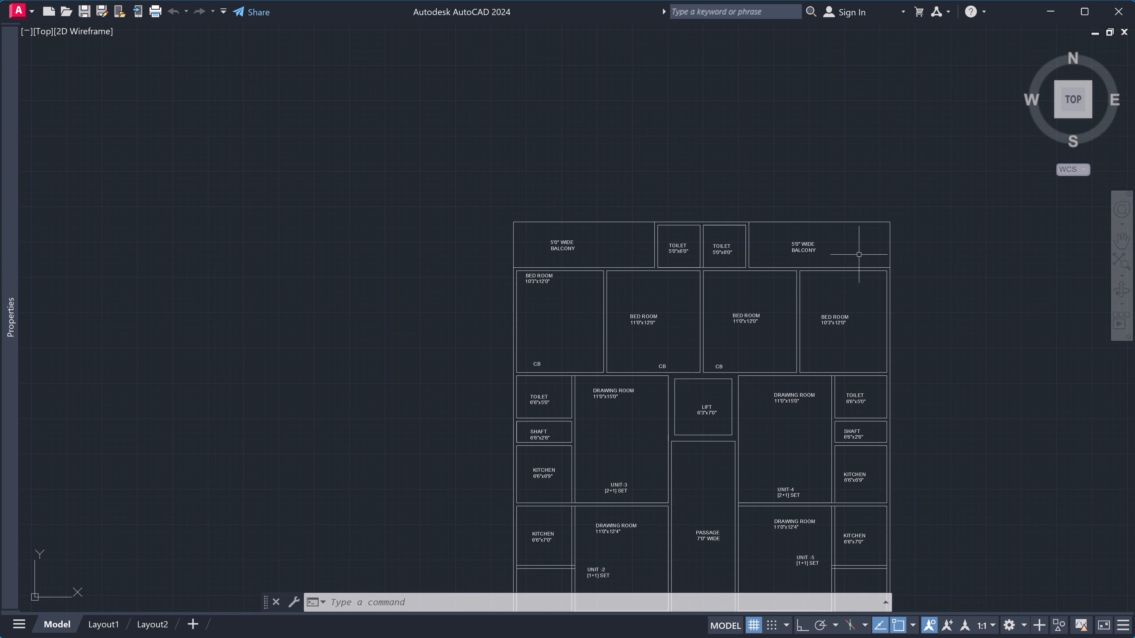
Move the 10'3"x12'0" BED ROOM label in the top row's far-right bedroom up into that room's upper-right corner and clear the selection.
scroll(871, 314, up, 2)
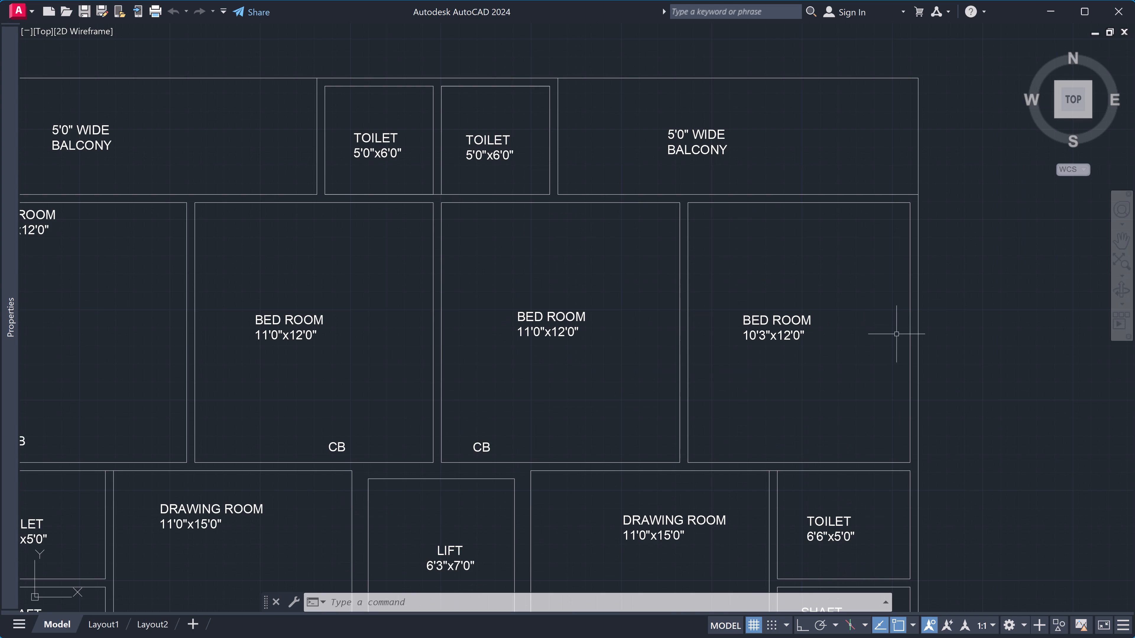
click(754, 339)
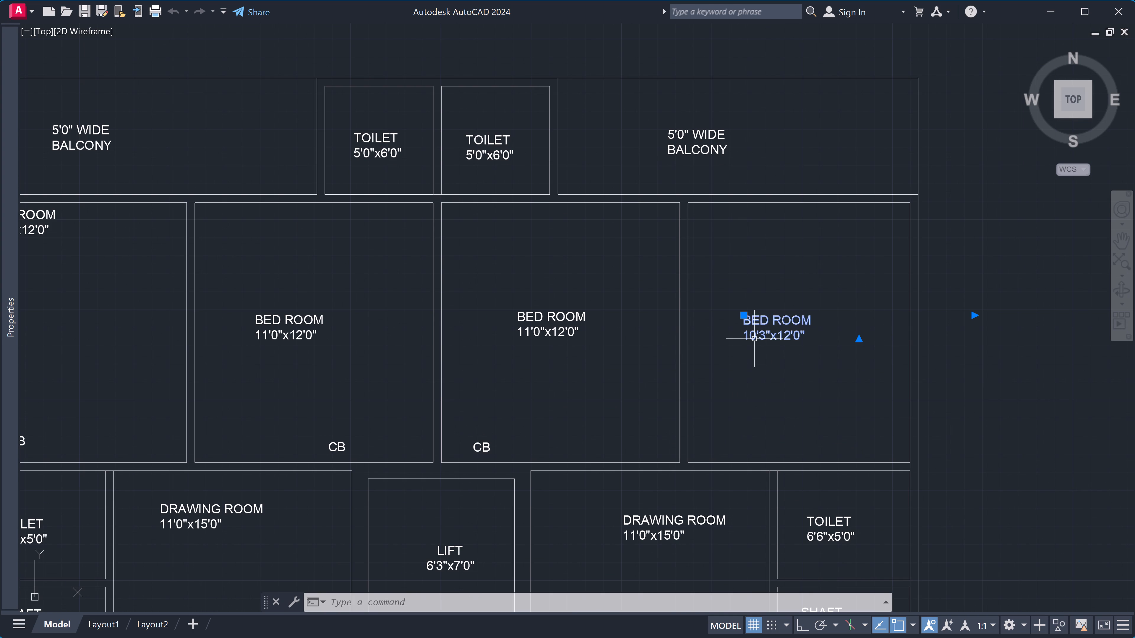
click(745, 316)
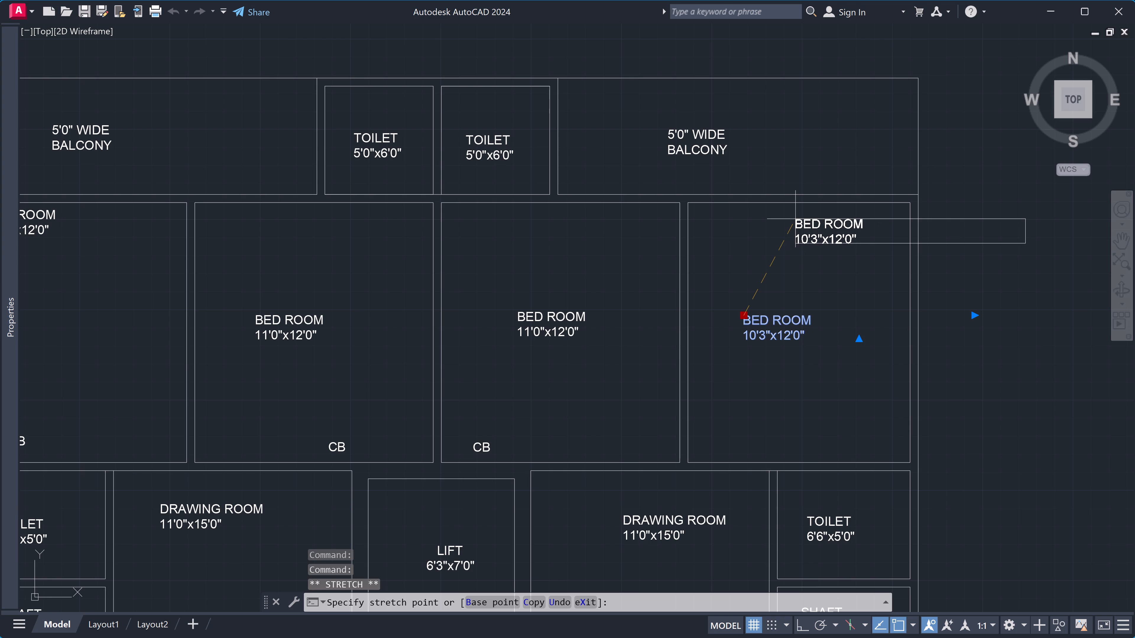
click(795, 219)
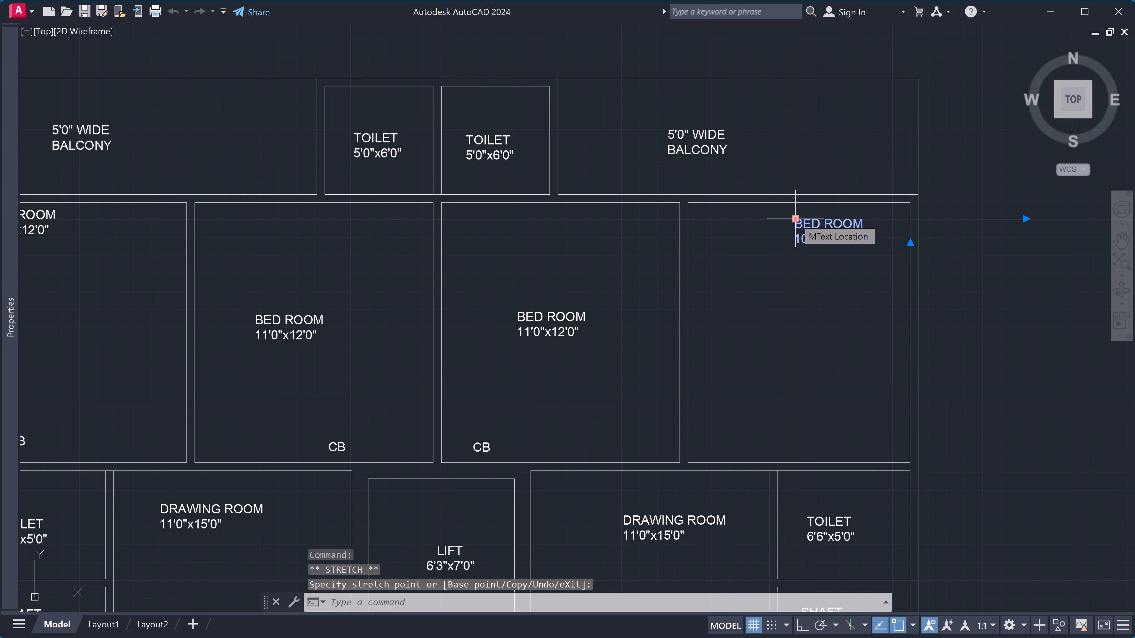
key(Escape)
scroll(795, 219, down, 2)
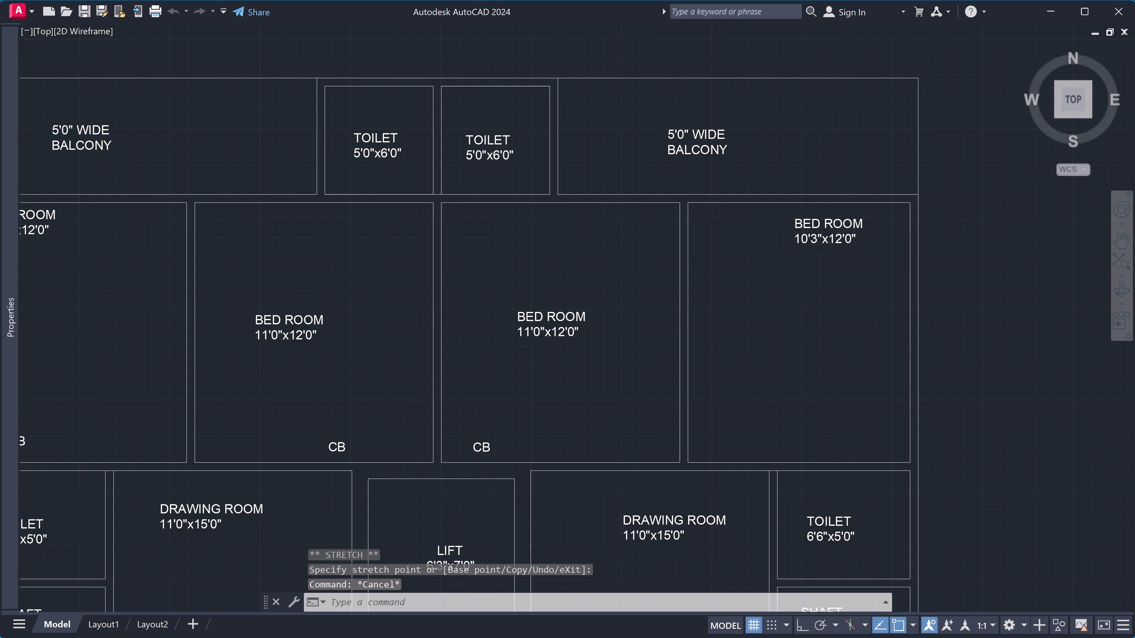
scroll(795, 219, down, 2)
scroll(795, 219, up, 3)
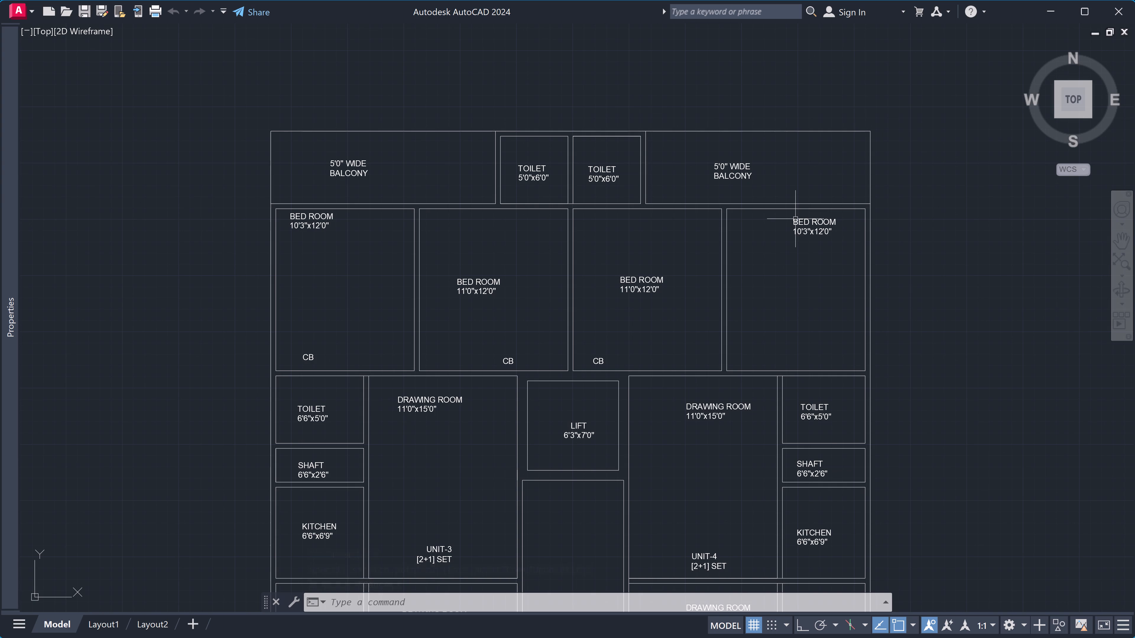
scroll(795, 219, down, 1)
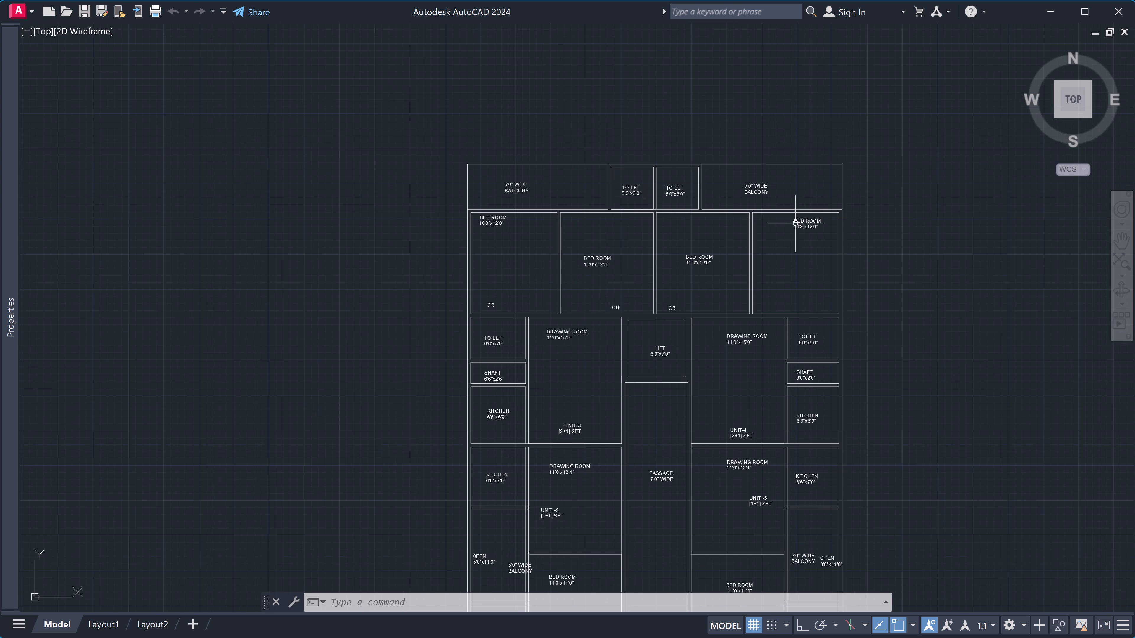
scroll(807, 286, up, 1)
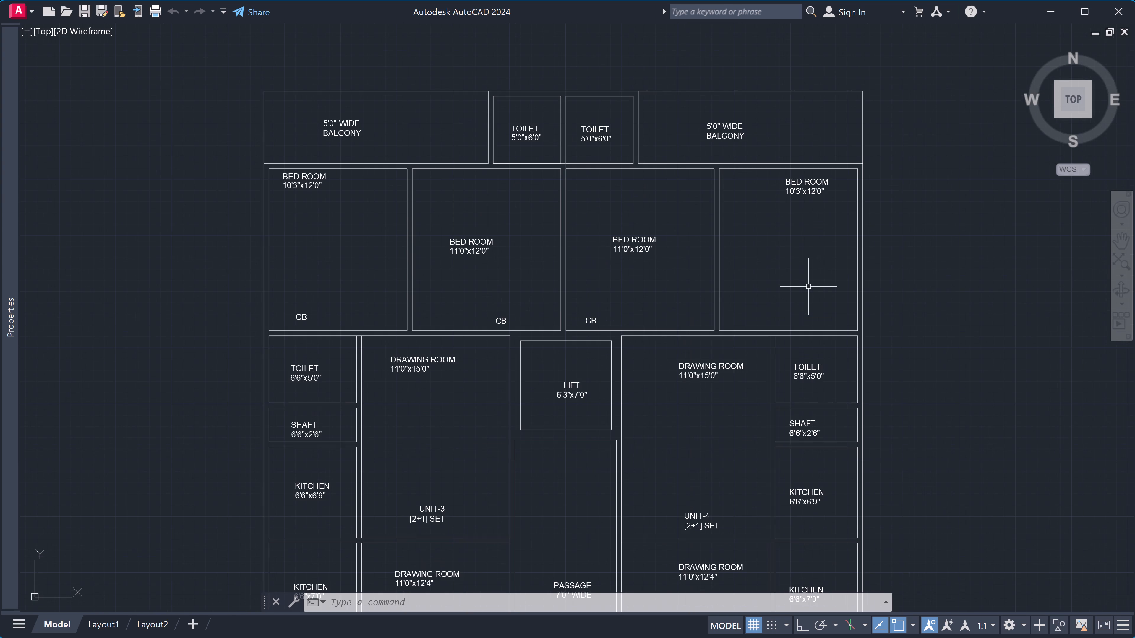
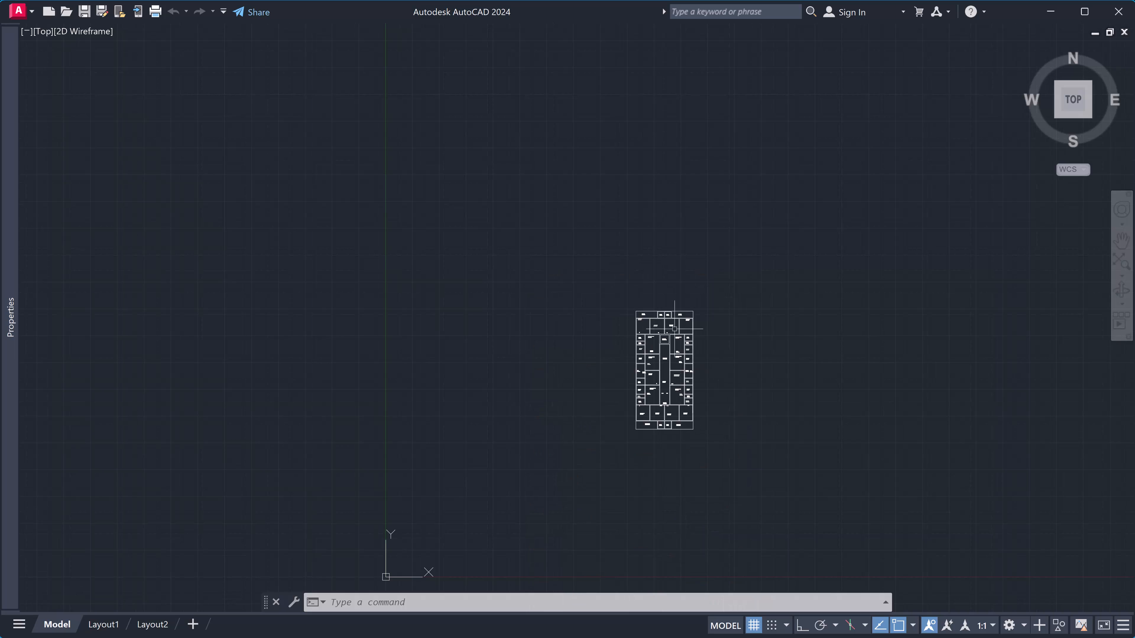
Examine the room labels in the upper half of the floor plan, around the drawing rooms, lift and kitchens.
scroll(684, 347, up, 6)
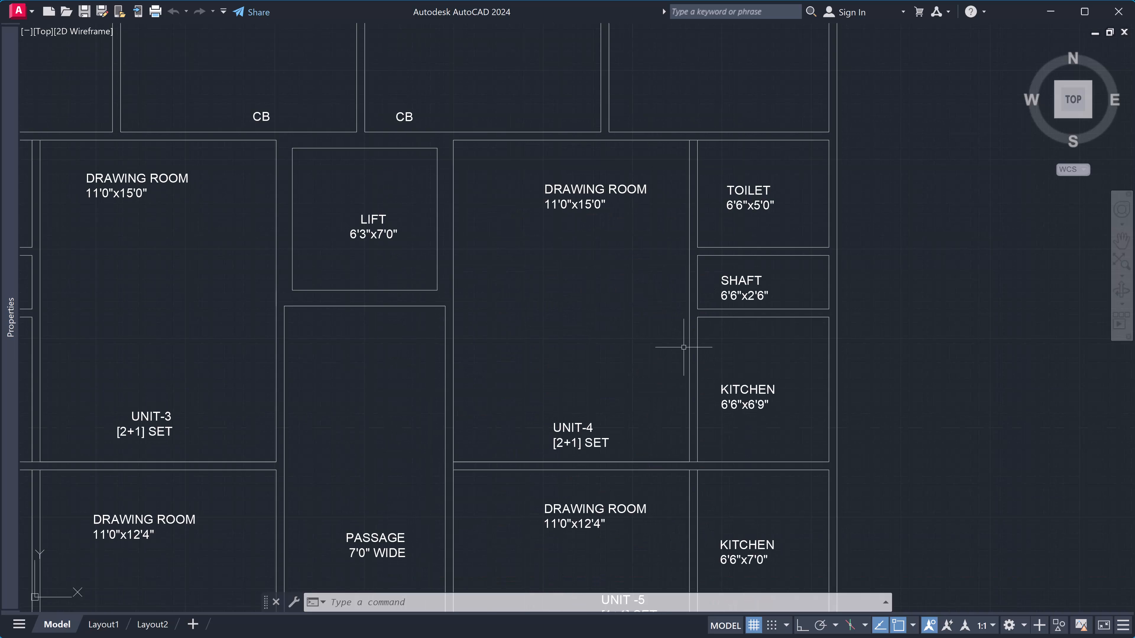
scroll(684, 347, down, 2)
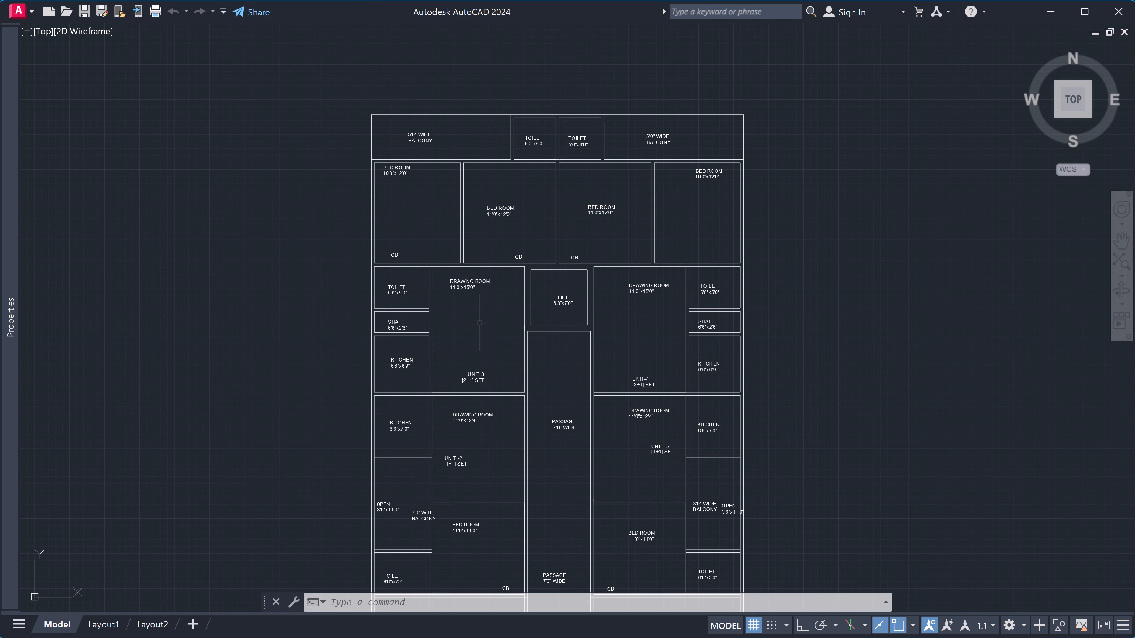
scroll(478, 273, down, 1)
scroll(478, 273, up, 2)
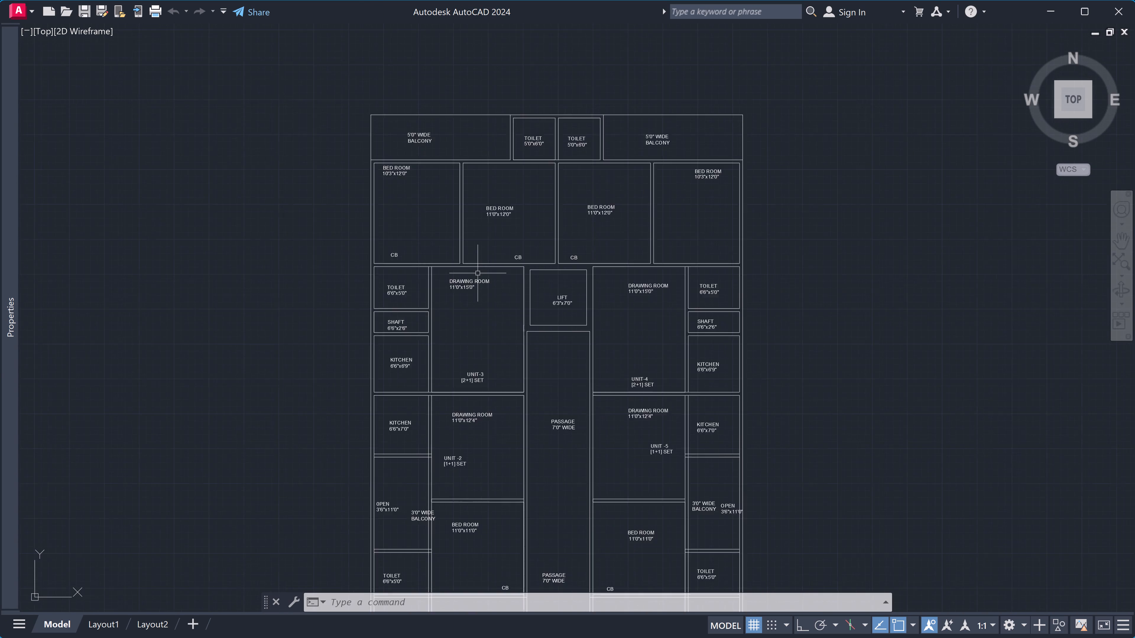
scroll(478, 273, up, 1)
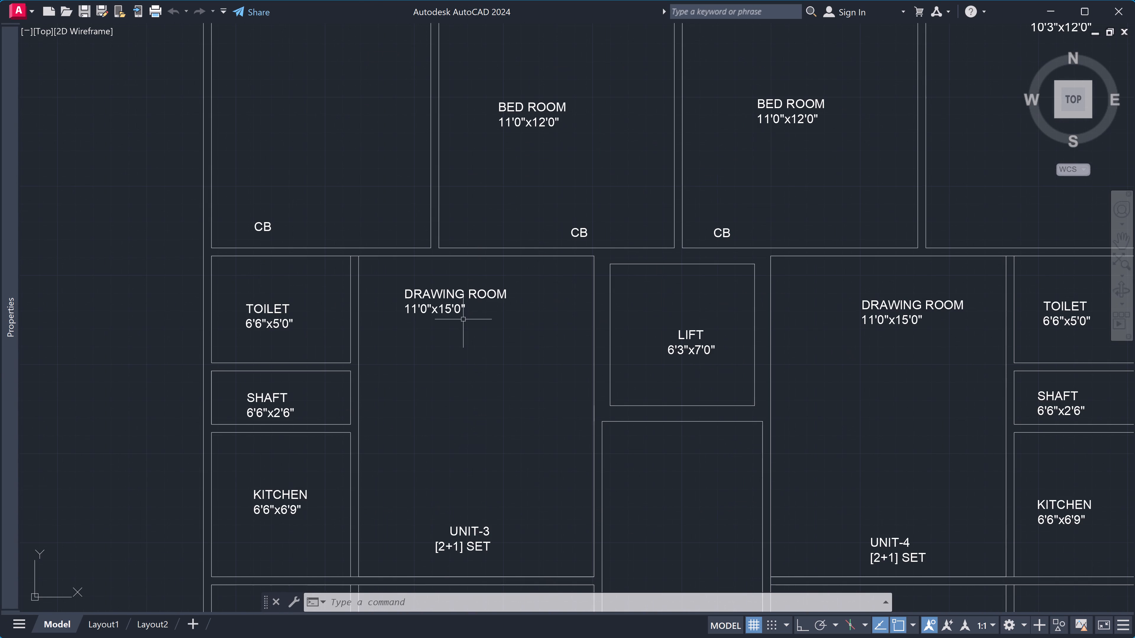
scroll(463, 319, down, 2)
scroll(463, 319, up, 3)
scroll(463, 319, down, 1)
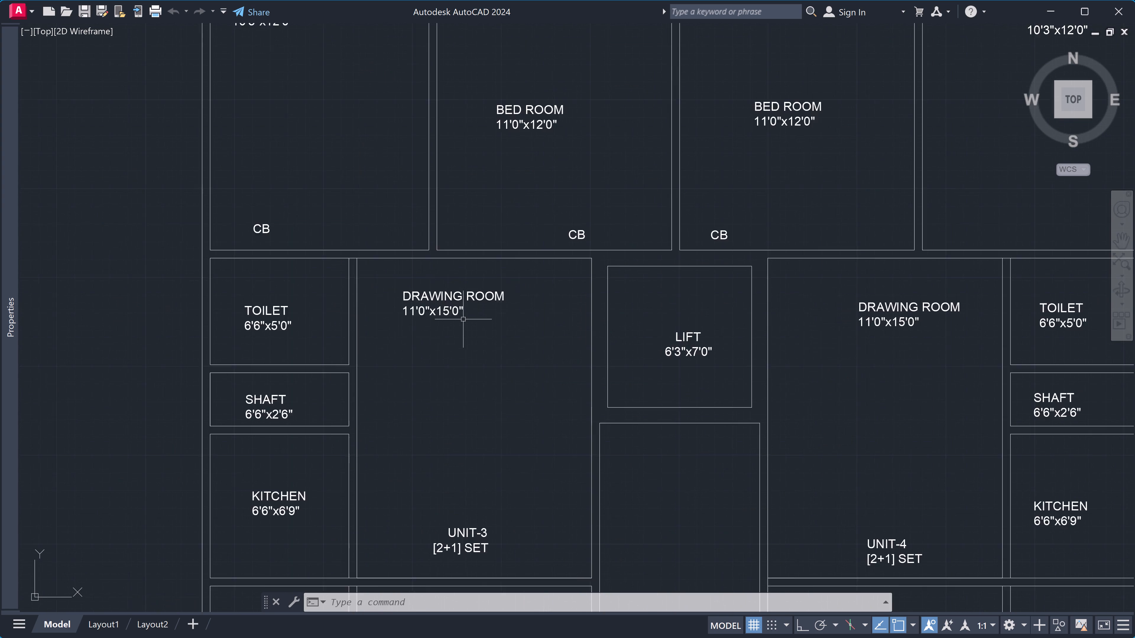
scroll(463, 319, down, 1)
scroll(463, 319, up, 2)
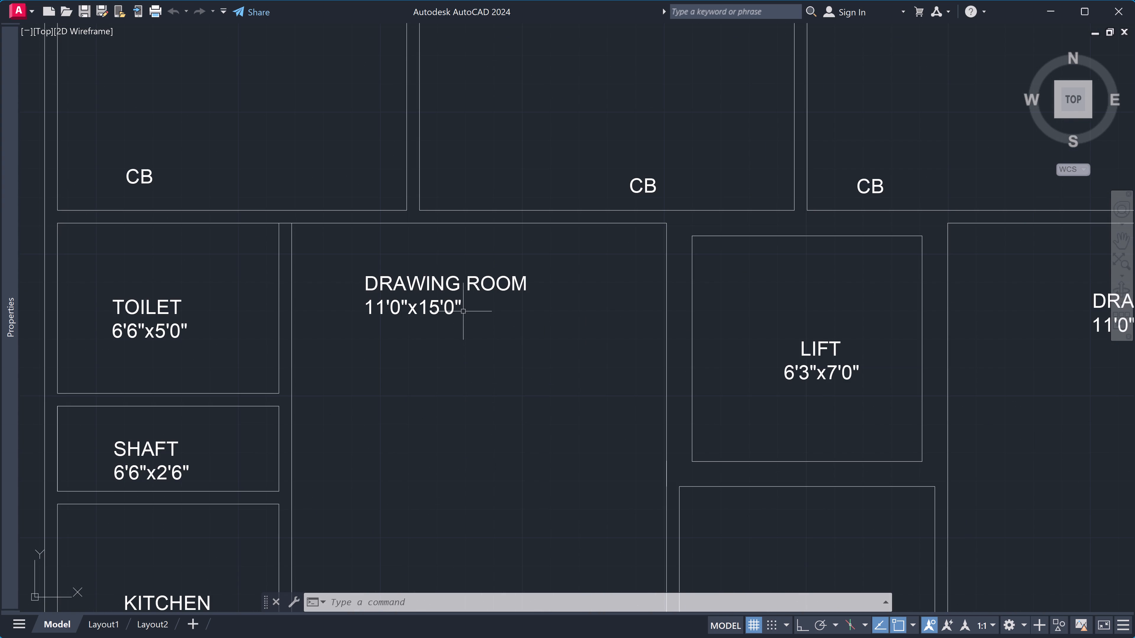
scroll(468, 298, down, 4)
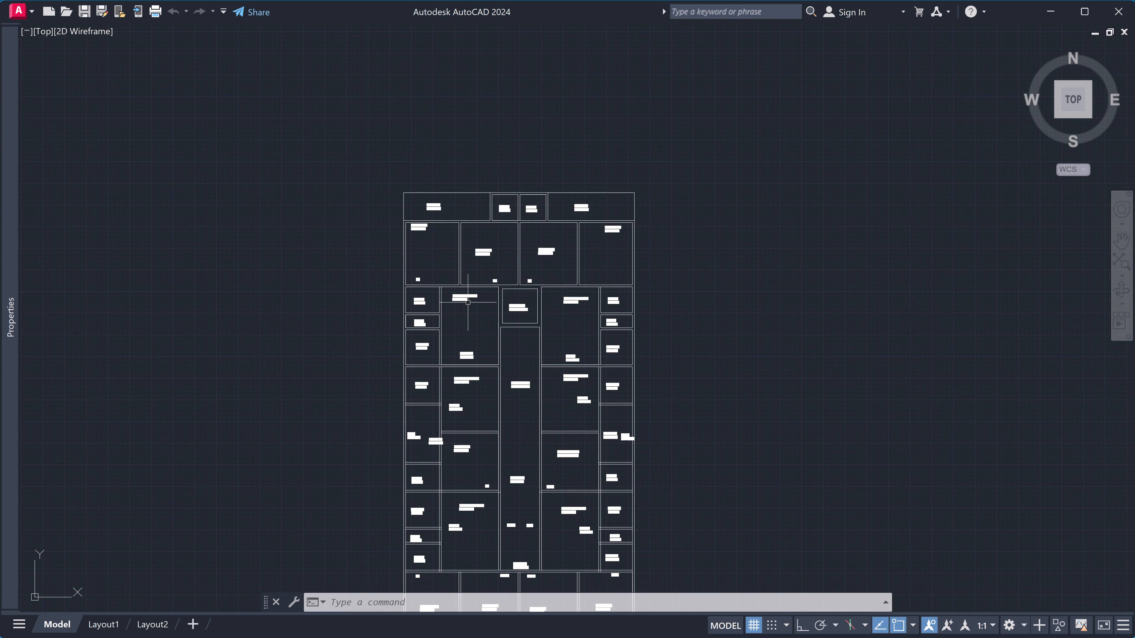
Delete the UNIT-3 [2+1] SET and UNIT-4 [2+1] SET labels from the two 11'0"x15'0" drawing rooms.
scroll(461, 378, up, 3)
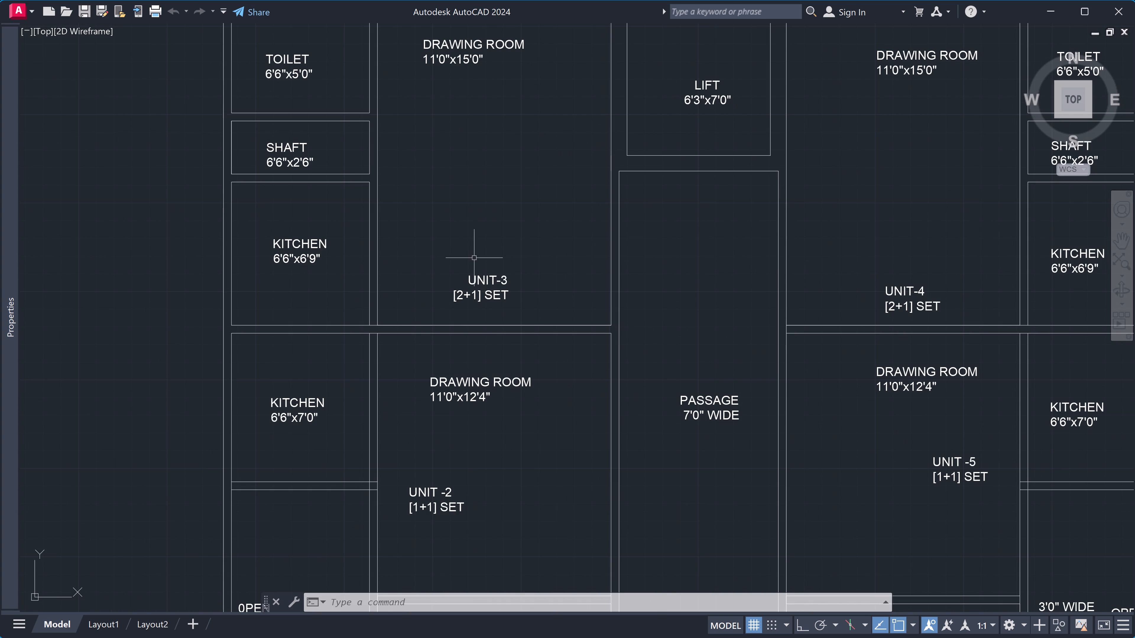
click(481, 284)
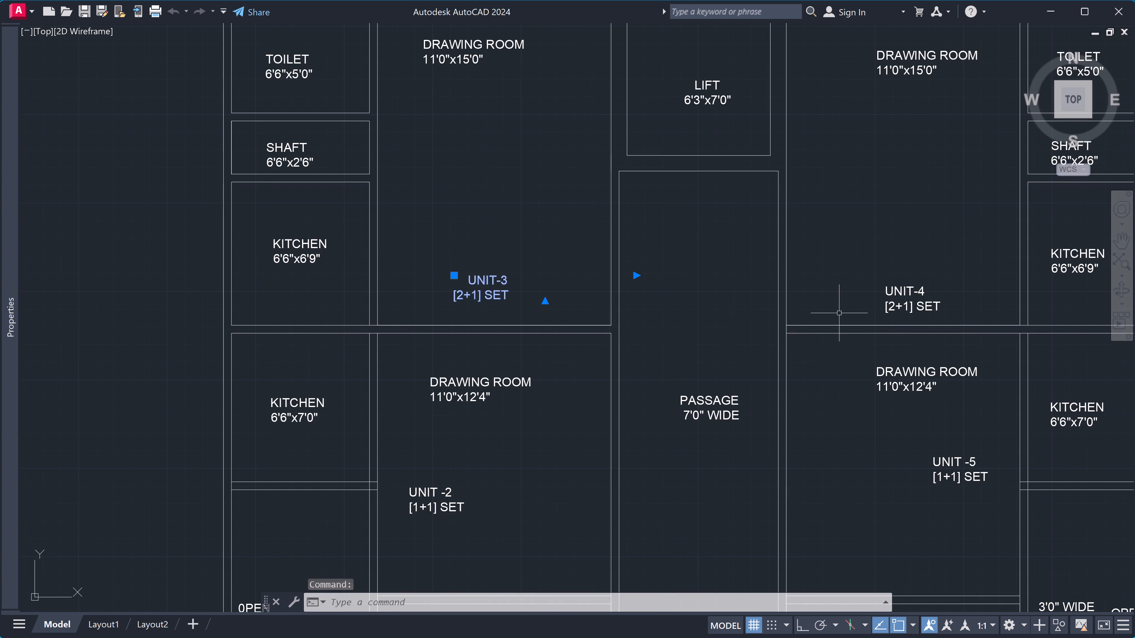
click(919, 300)
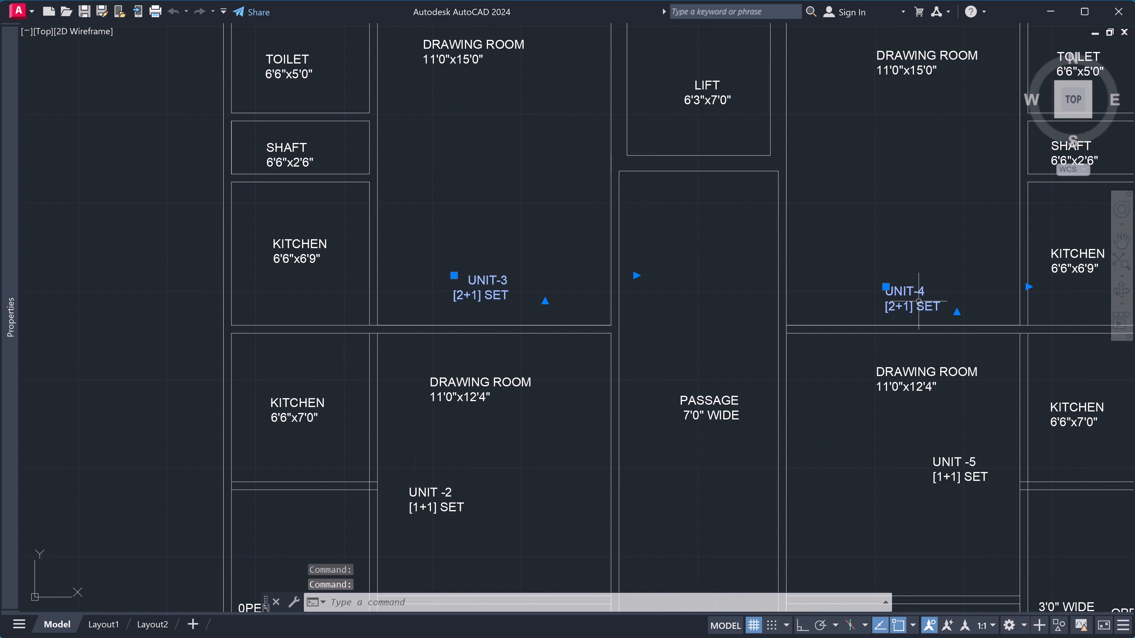
key(Delete)
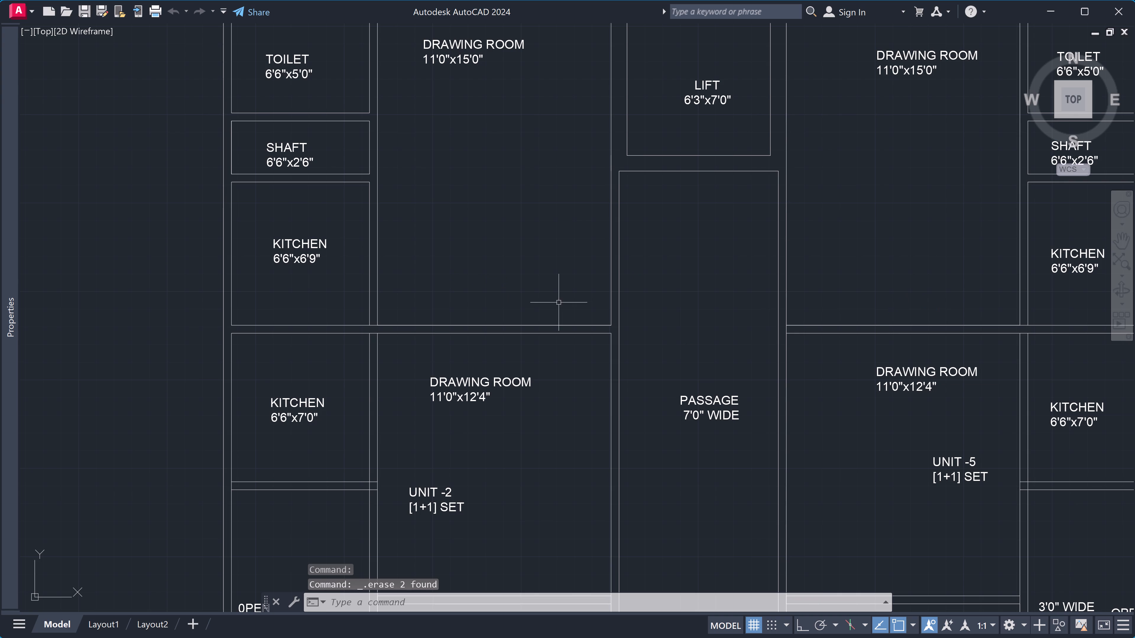
Minimize the AutoCAD window to reveal the desktop and the recording app.
scroll(483, 226, down, 3)
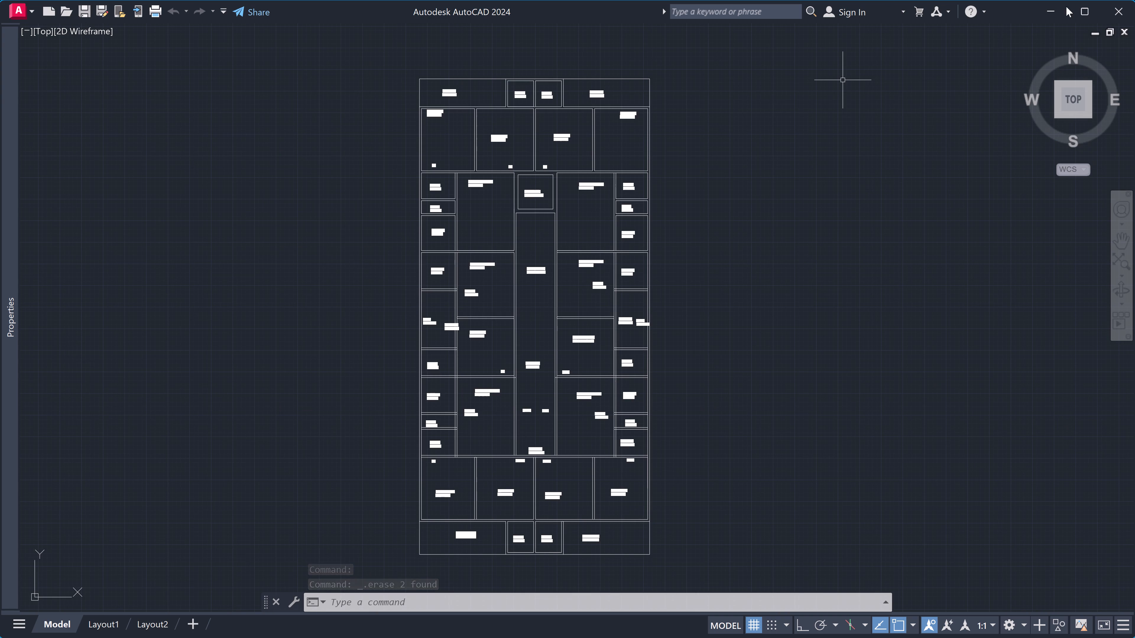
click(1048, 12)
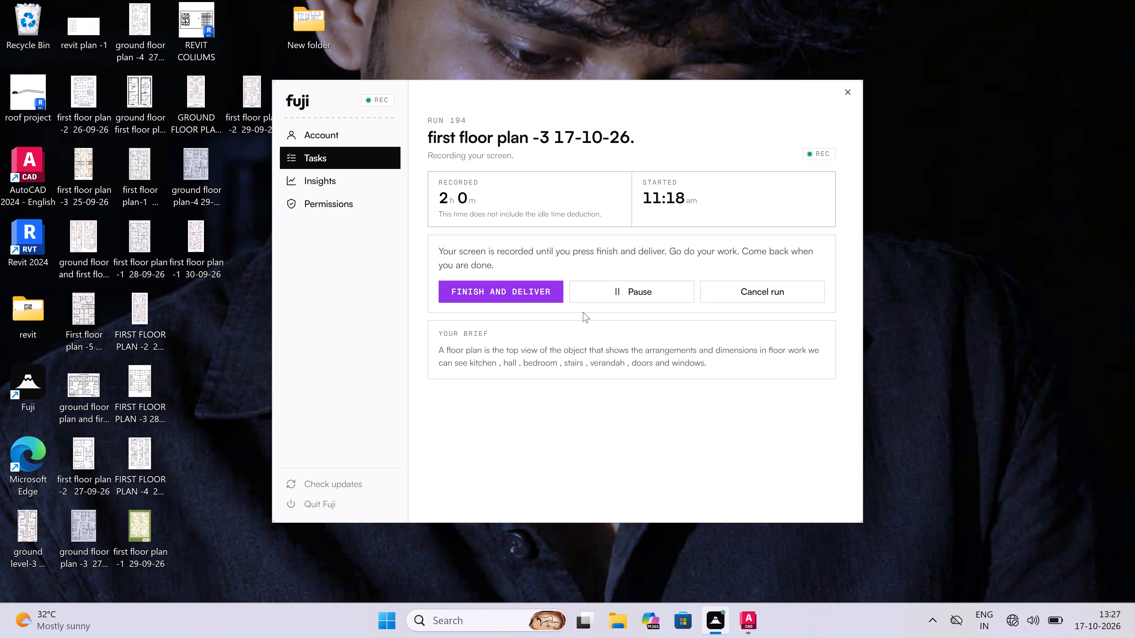
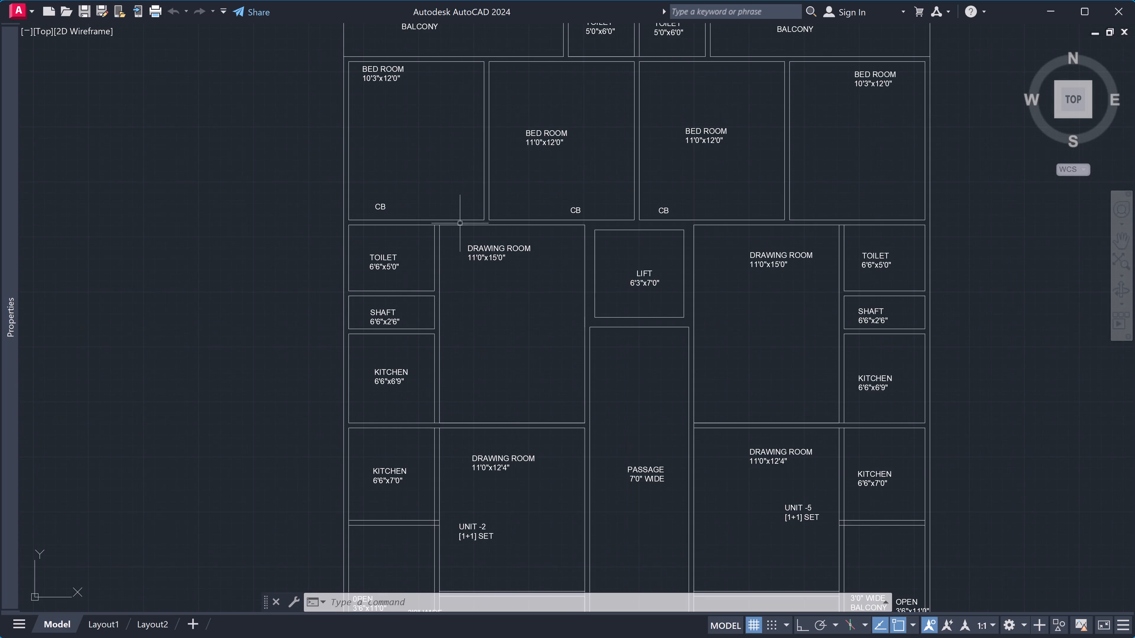
Move the BED ROOM 11'0"x12'0" label of the left middle bedroom in the top row to its room's upper-left corner.
scroll(447, 271, down, 3)
scroll(489, 222, up, 3)
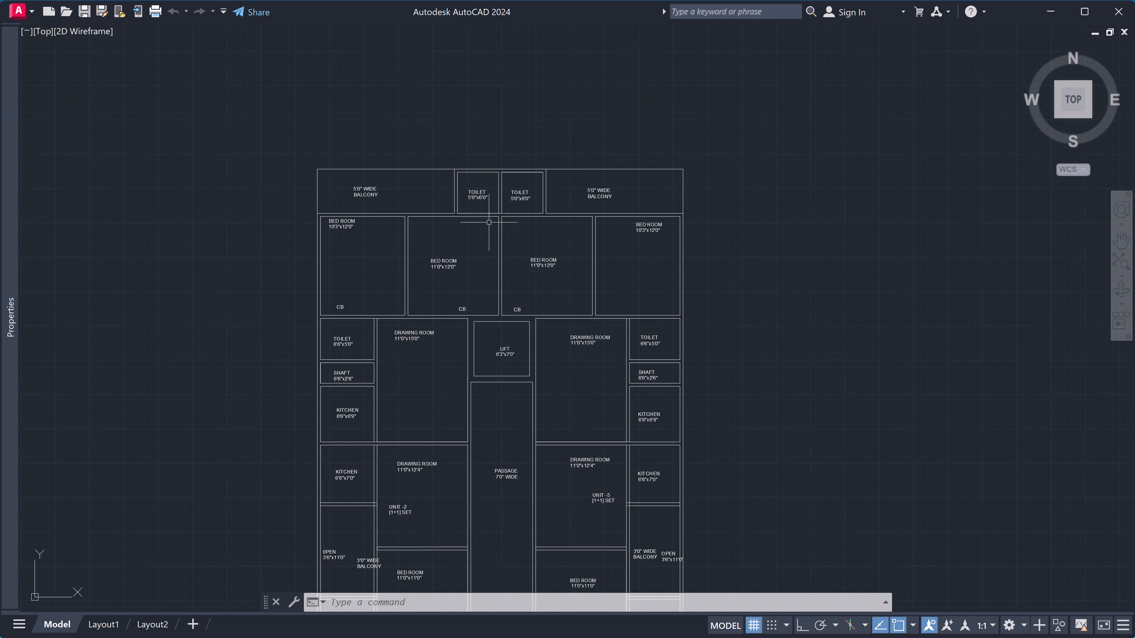
click(403, 303)
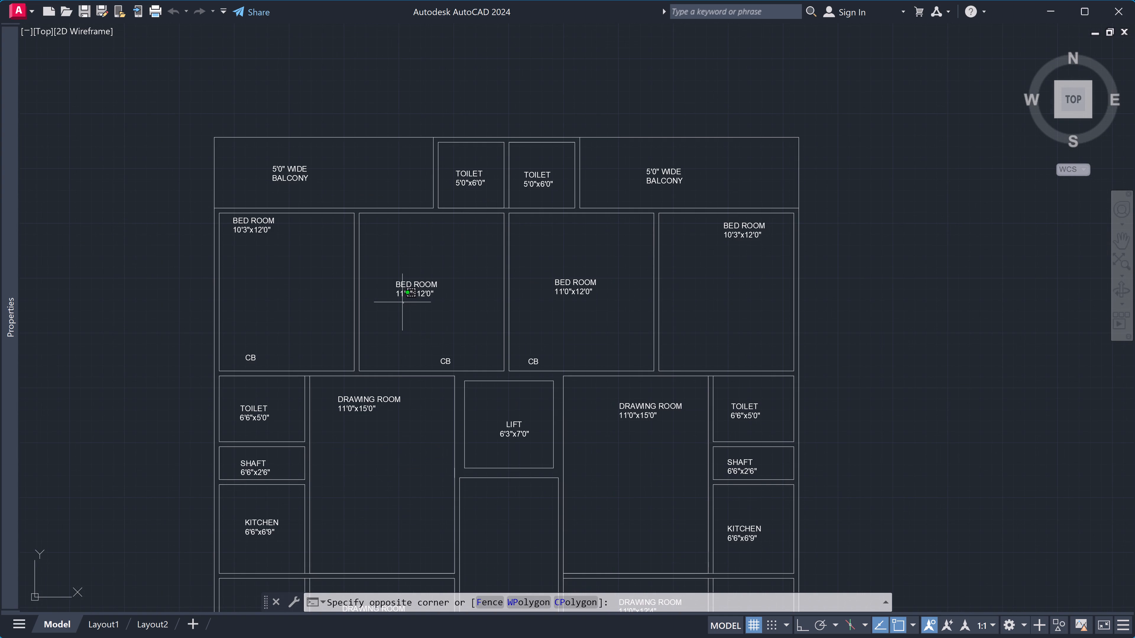
click(395, 286)
click(394, 279)
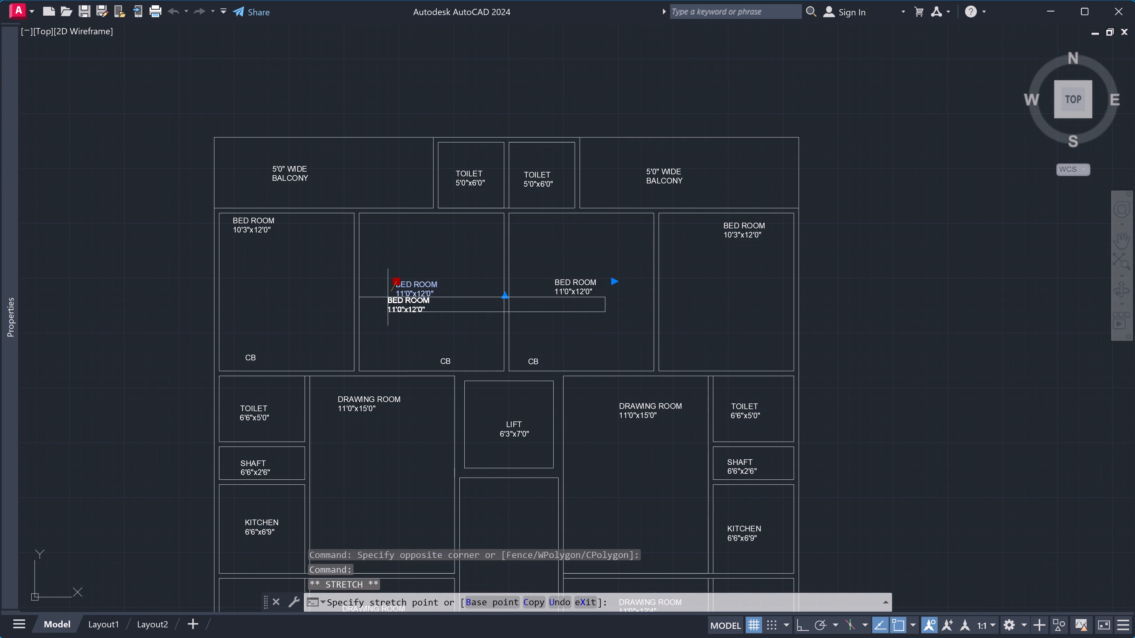
scroll(380, 192, up, 1)
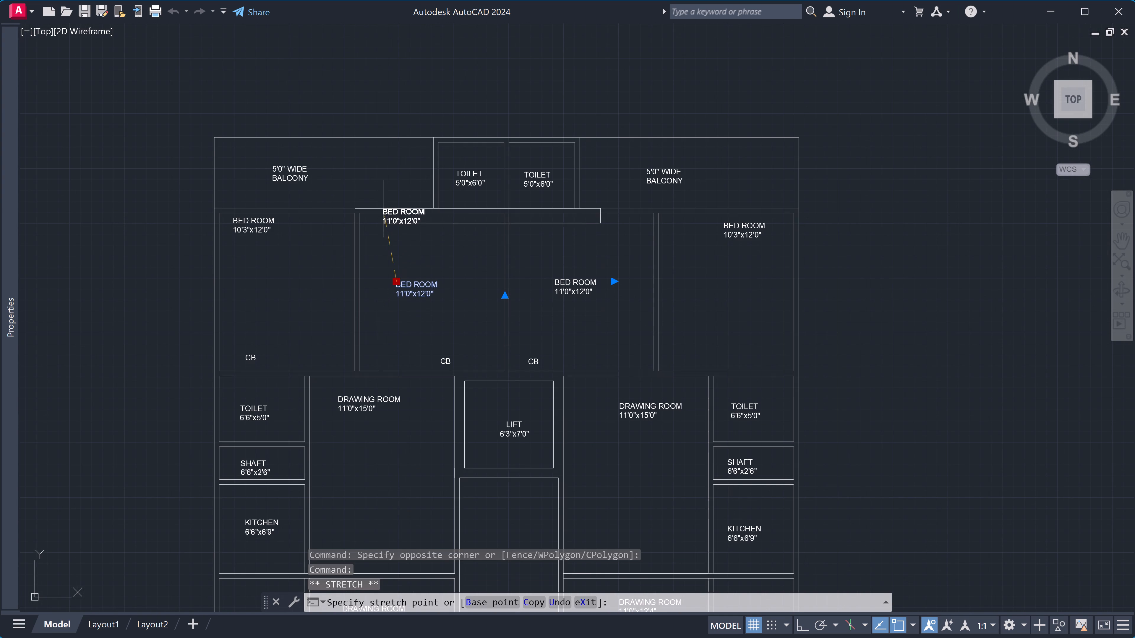
scroll(370, 236, up, 2)
click(367, 237)
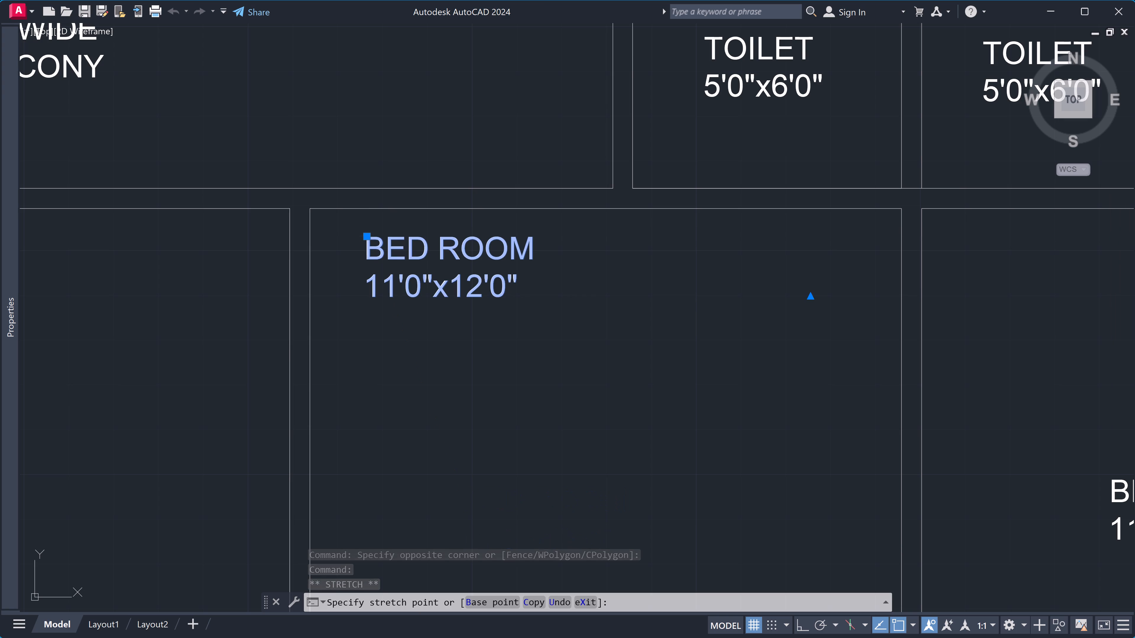
key(Escape)
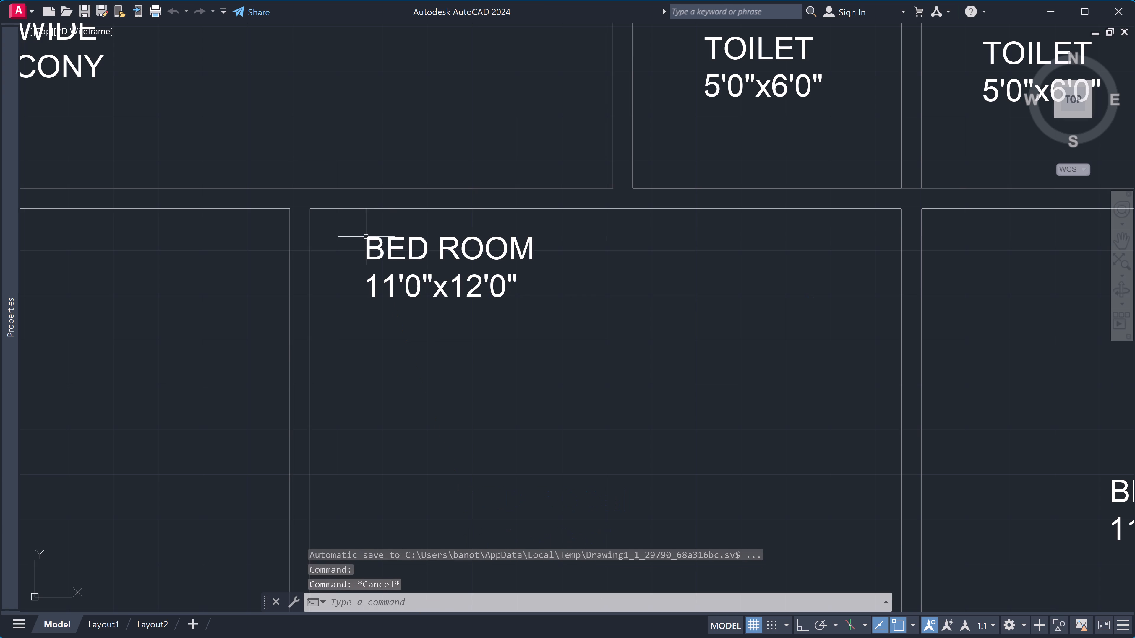
Move the BED ROOM 11'0"x12'0" label of the right middle bedroom in the top row to its room's upper-right area.
scroll(432, 258, down, 4)
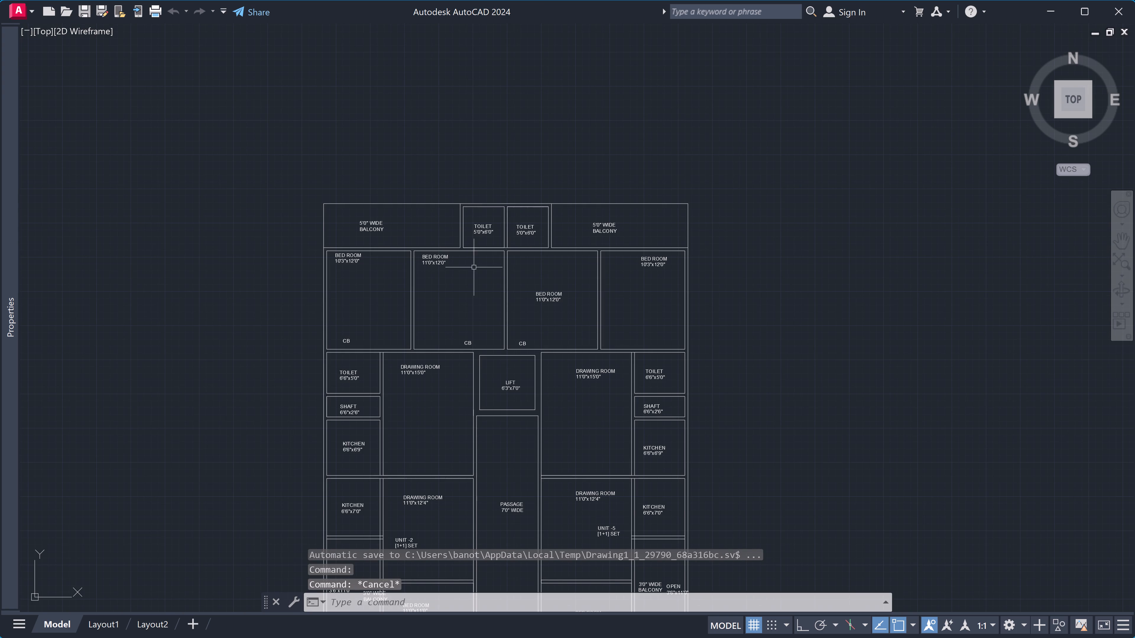
scroll(569, 298, up, 2)
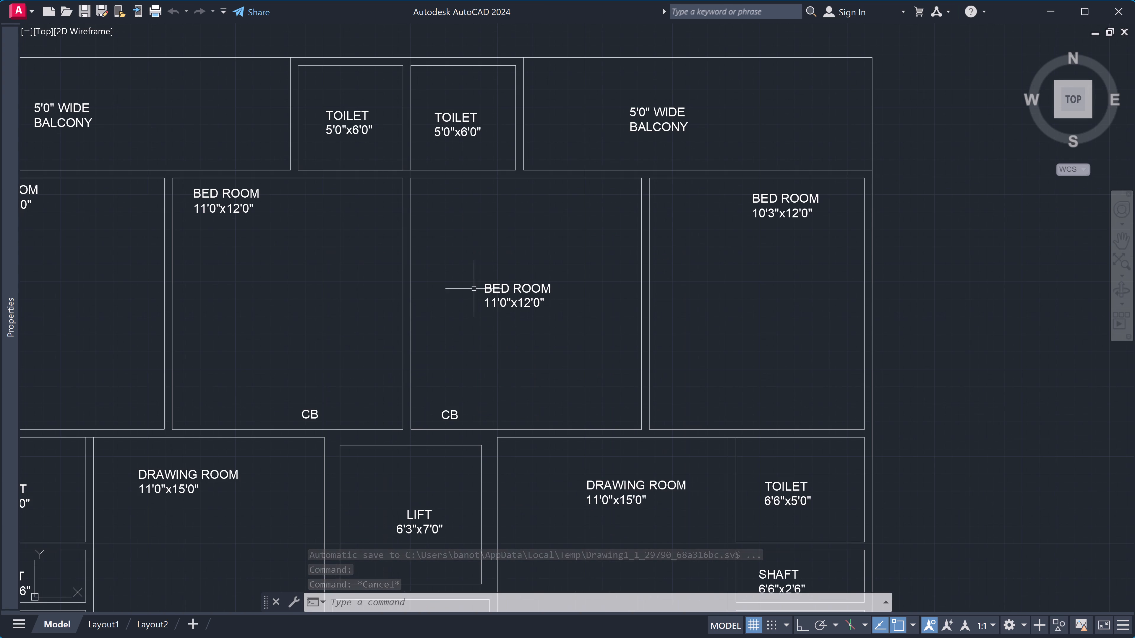
click(501, 288)
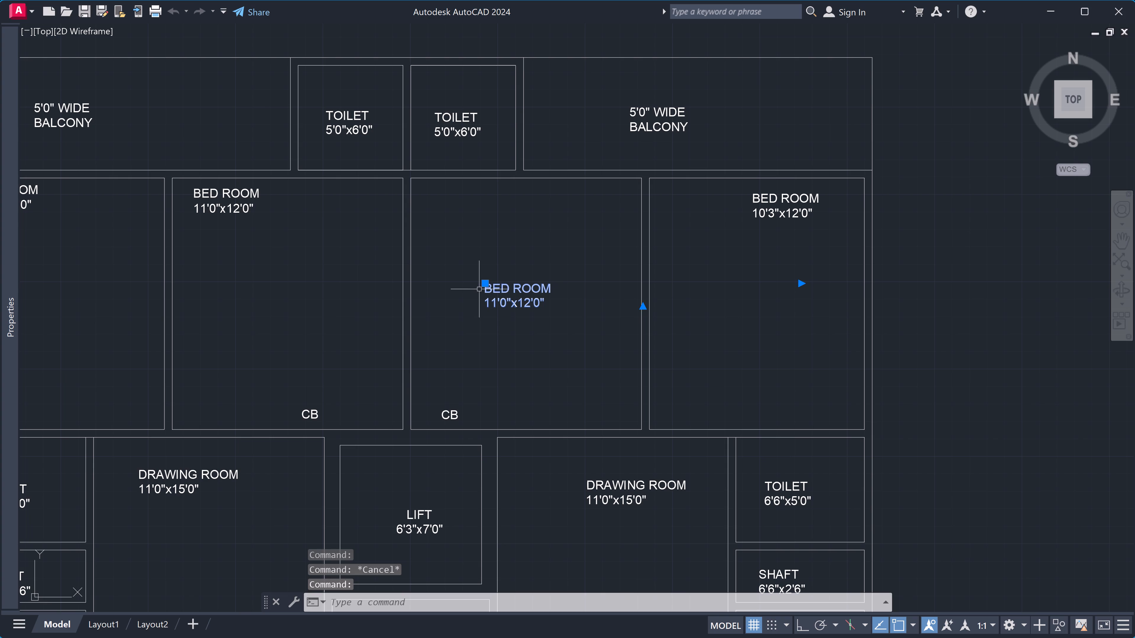
click(486, 283)
drag(491, 281, 494, 280)
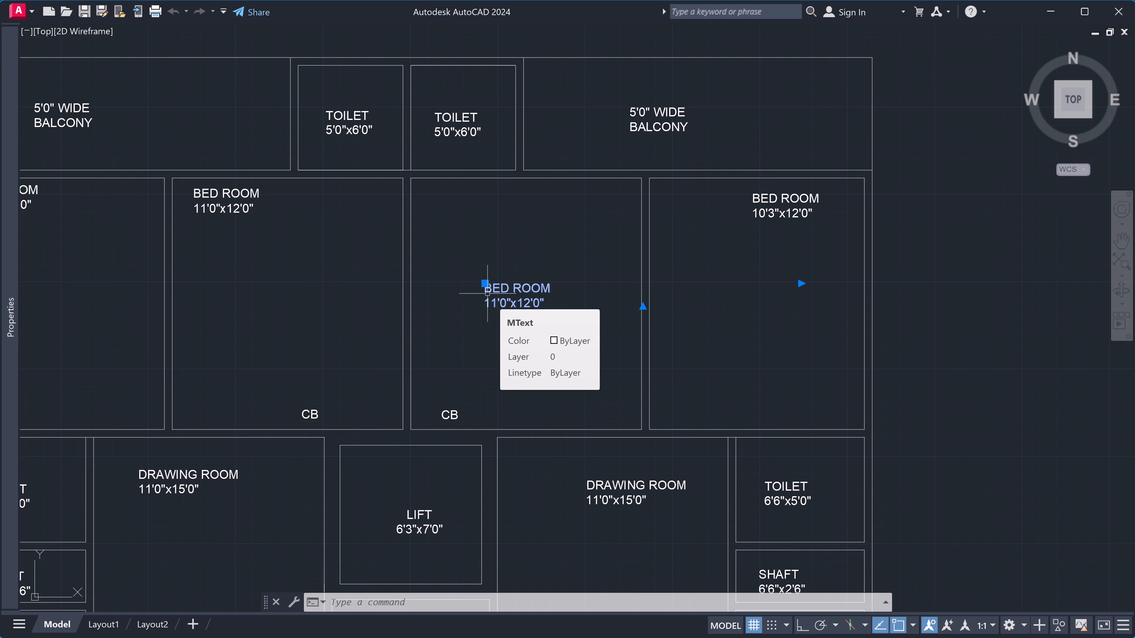
click(484, 283)
click(487, 279)
drag(494, 265, 496, 261)
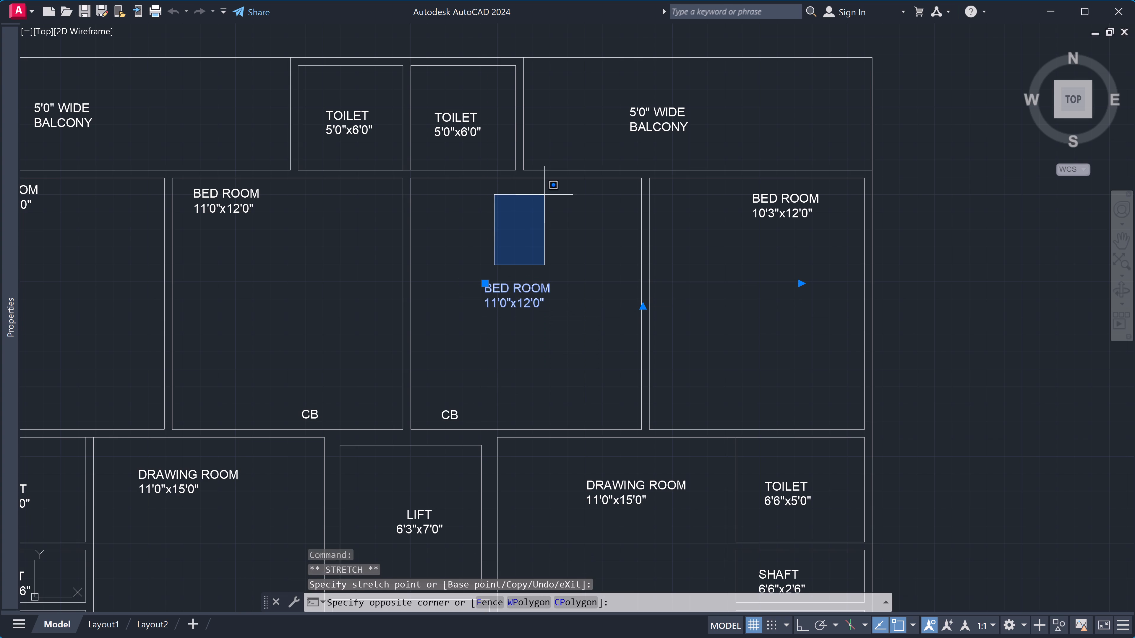
click(554, 204)
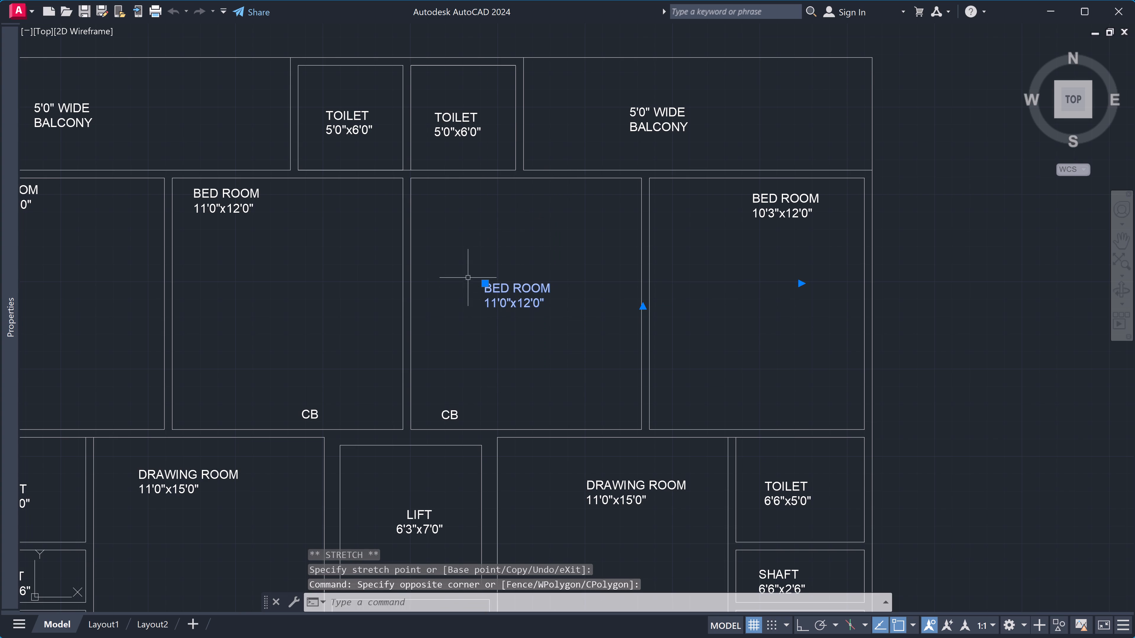
drag(486, 285, 488, 282)
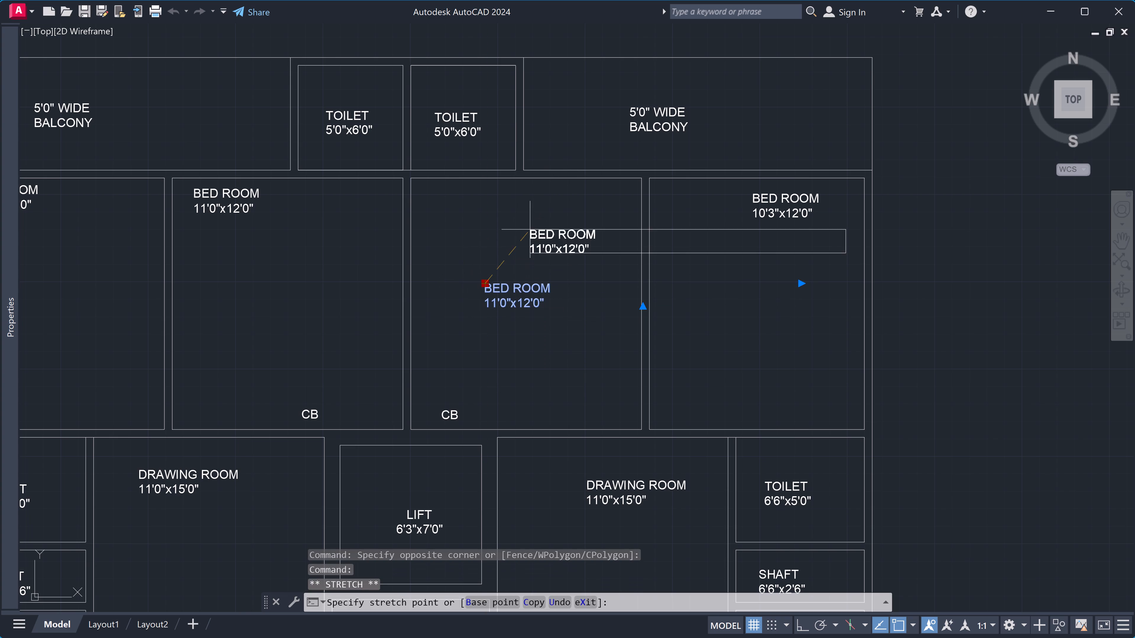
click(539, 200)
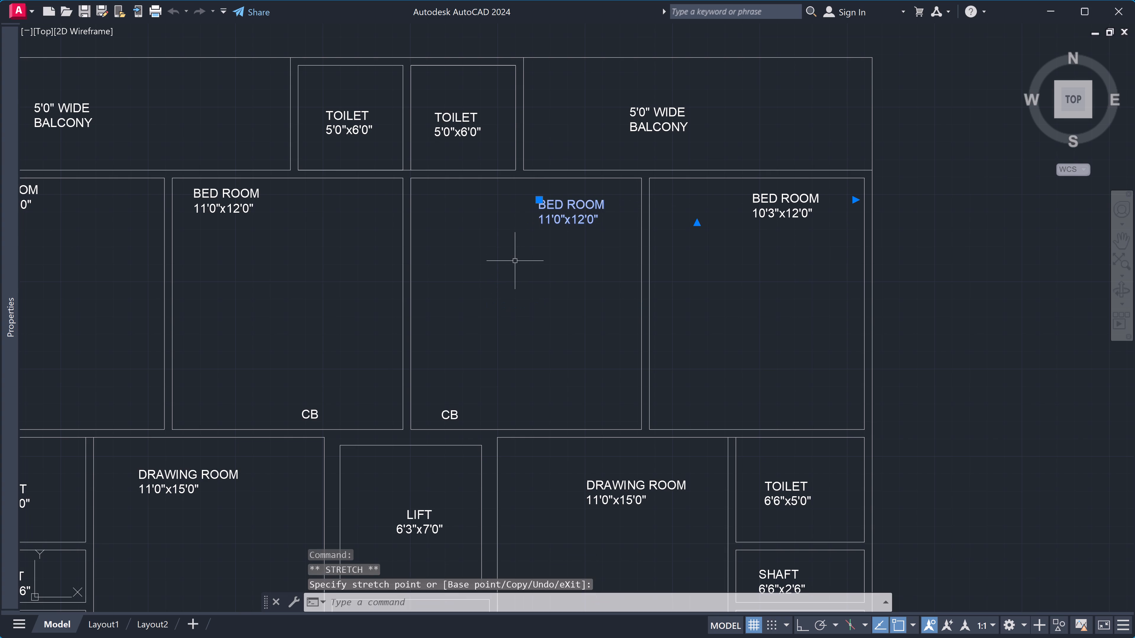
key(Escape)
Examine the label placement in the top-row bedrooms and the drawing rooms, toilets and lift below them.
scroll(515, 261, down, 4)
scroll(566, 256, up, 2)
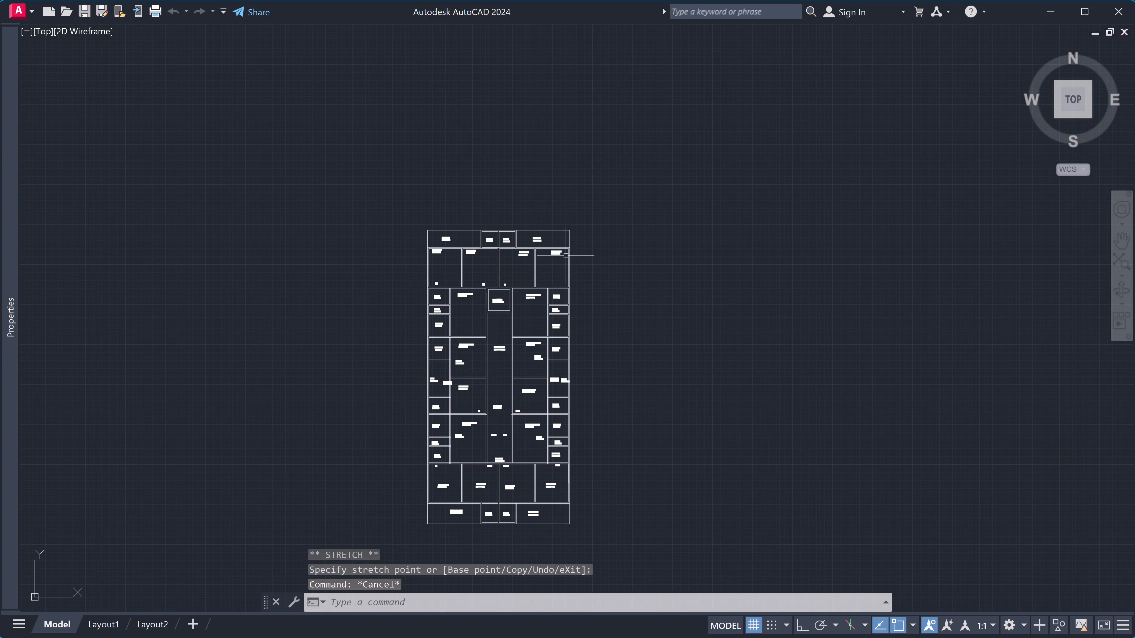
scroll(566, 256, up, 2)
scroll(566, 256, down, 2)
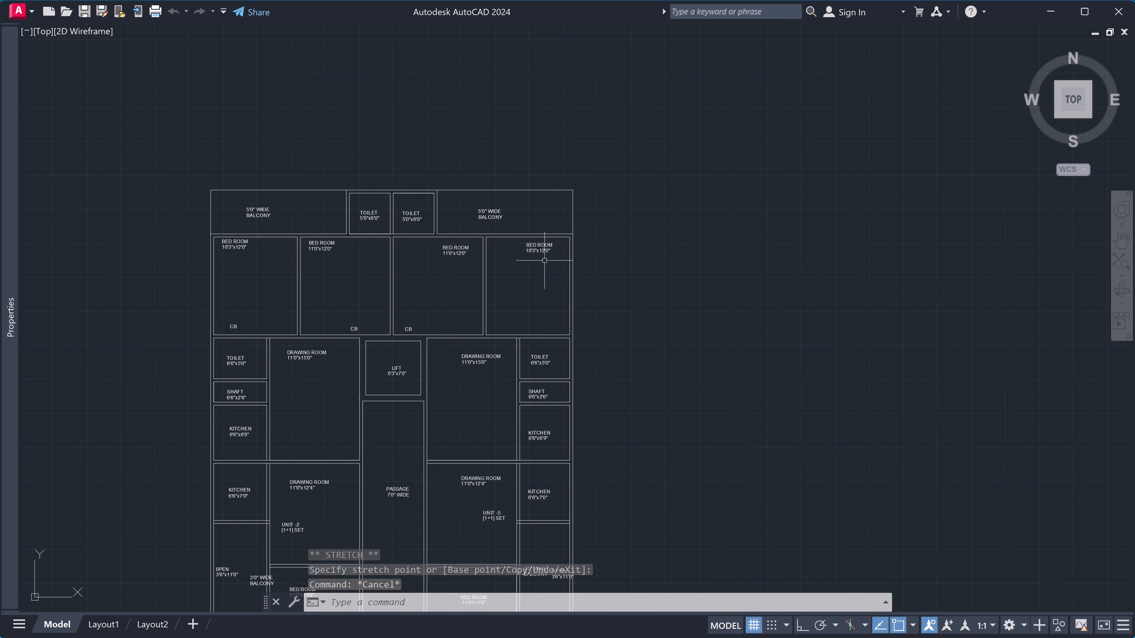
scroll(540, 262, down, 2)
scroll(540, 262, up, 2)
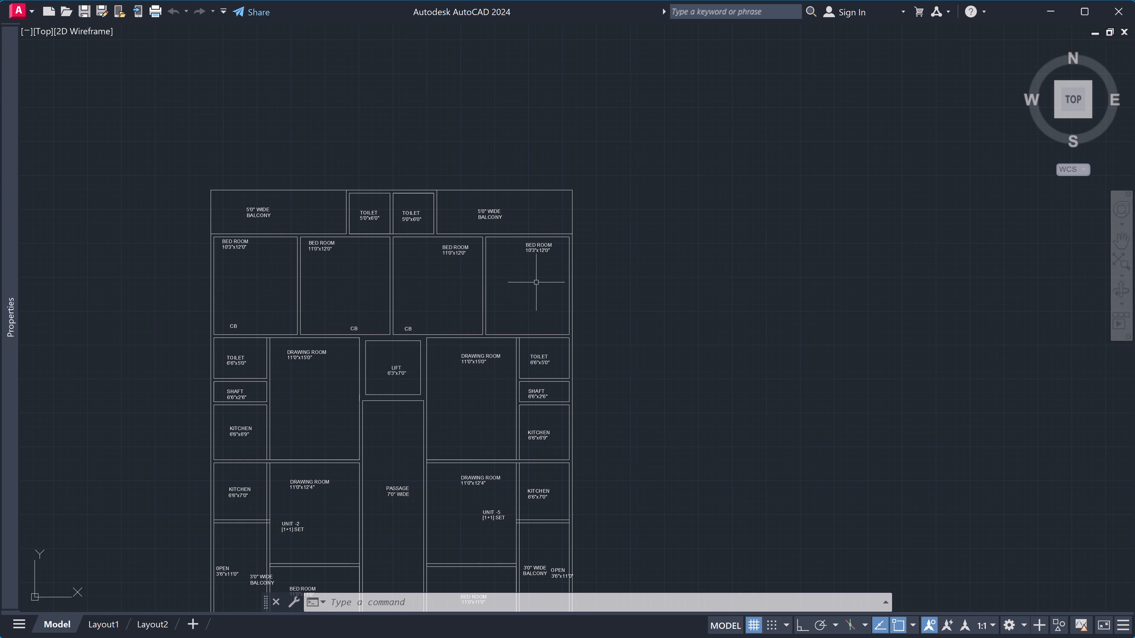
scroll(537, 283, down, 2)
scroll(464, 310, up, 2)
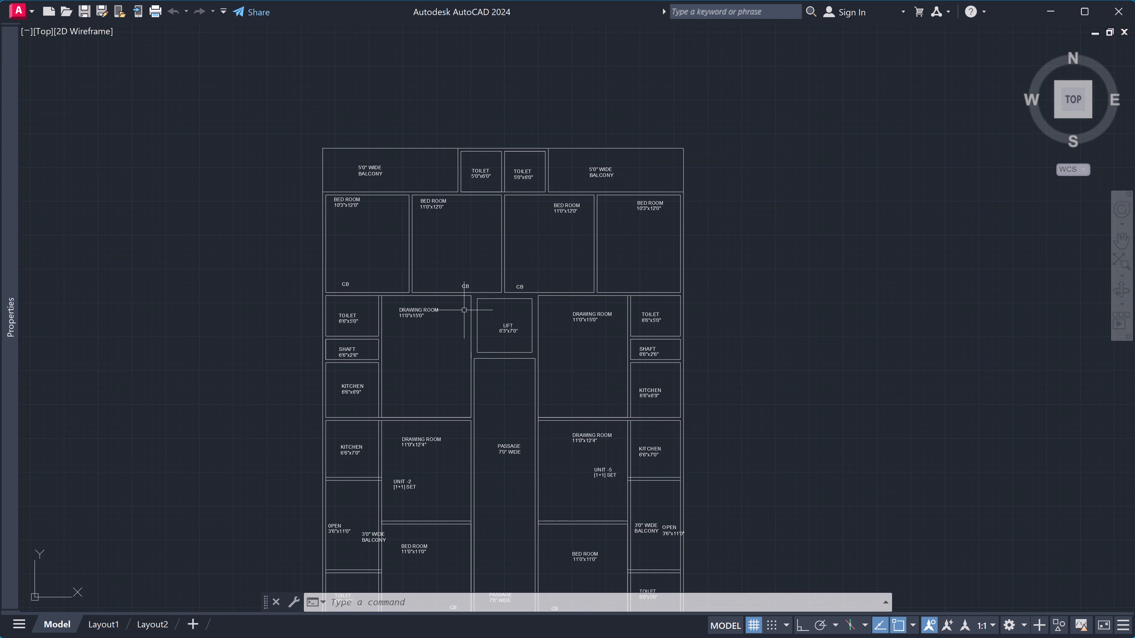
scroll(464, 310, up, 2)
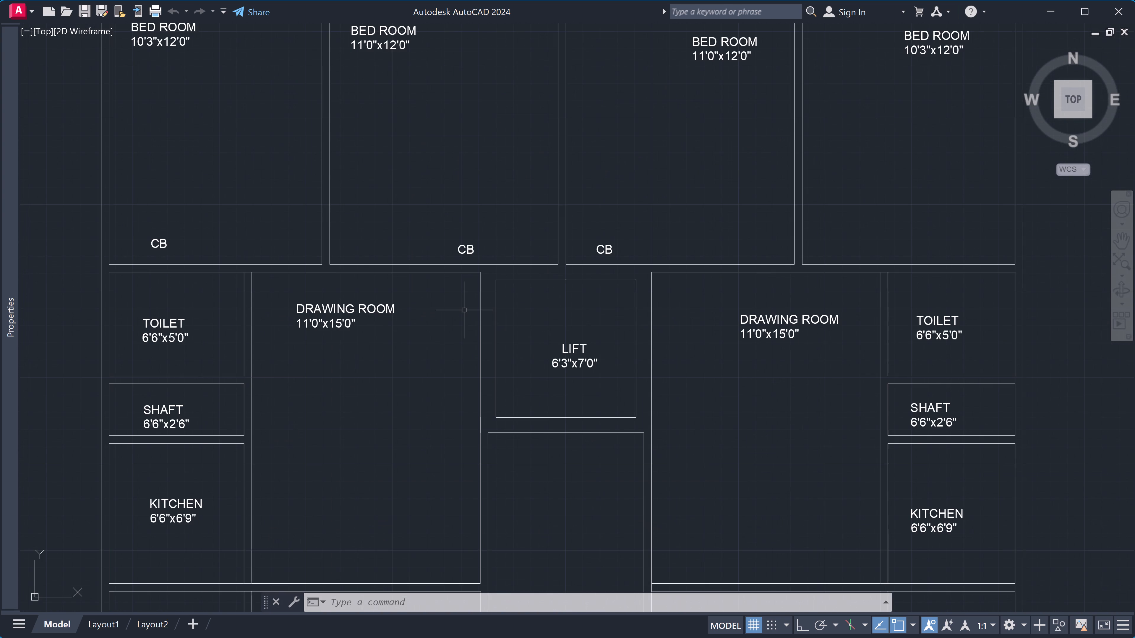
scroll(464, 310, down, 1)
scroll(464, 310, up, 1)
scroll(464, 310, down, 2)
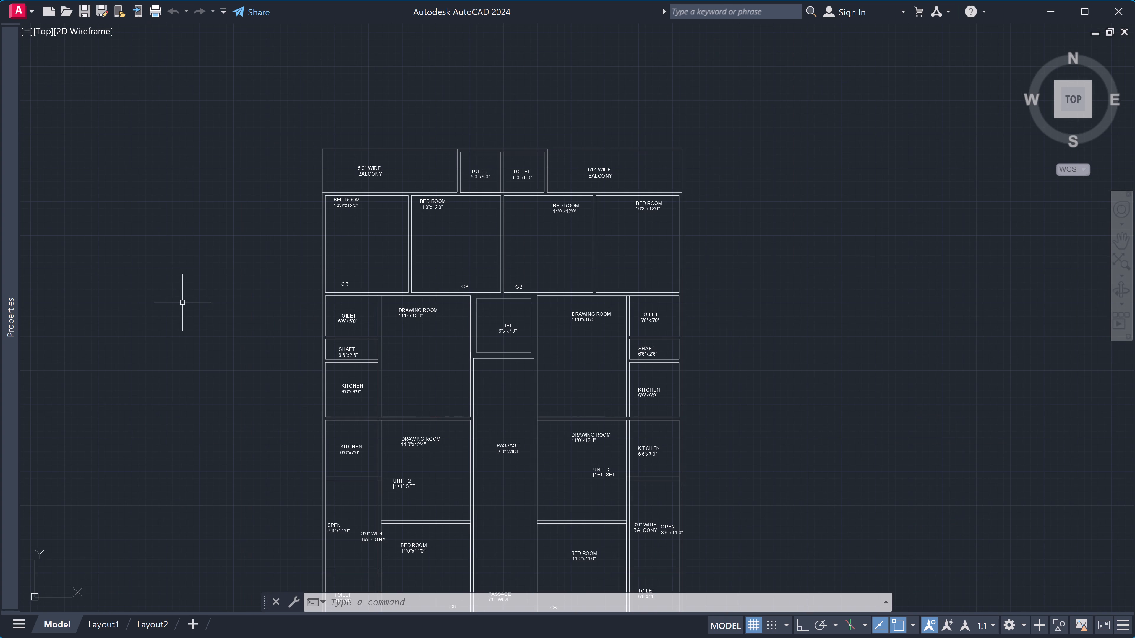
scroll(337, 318, up, 2)
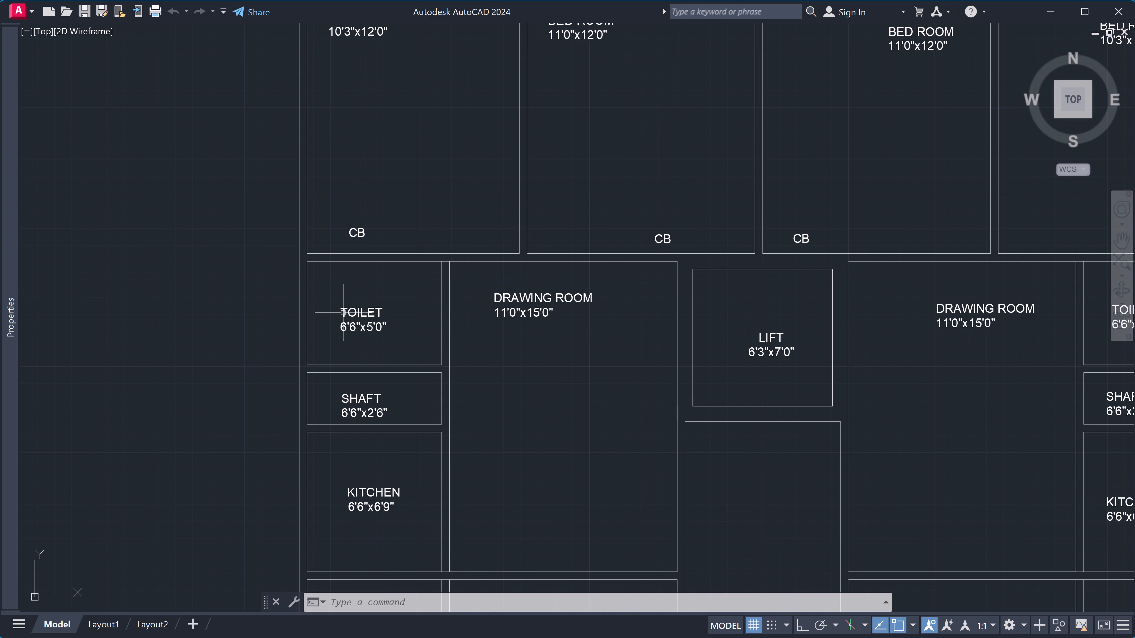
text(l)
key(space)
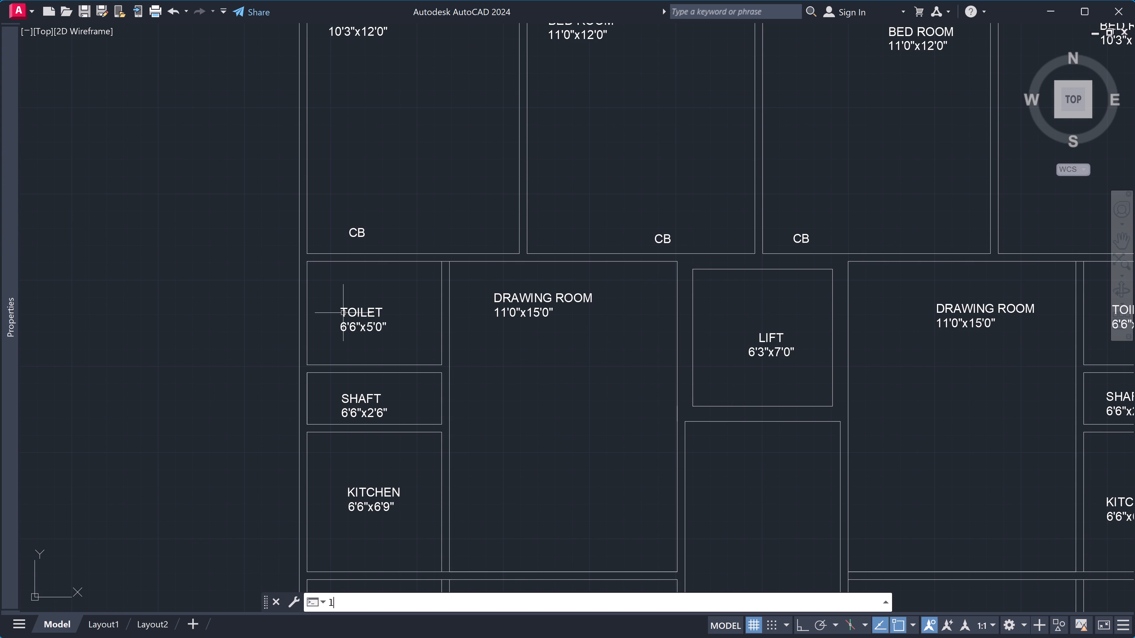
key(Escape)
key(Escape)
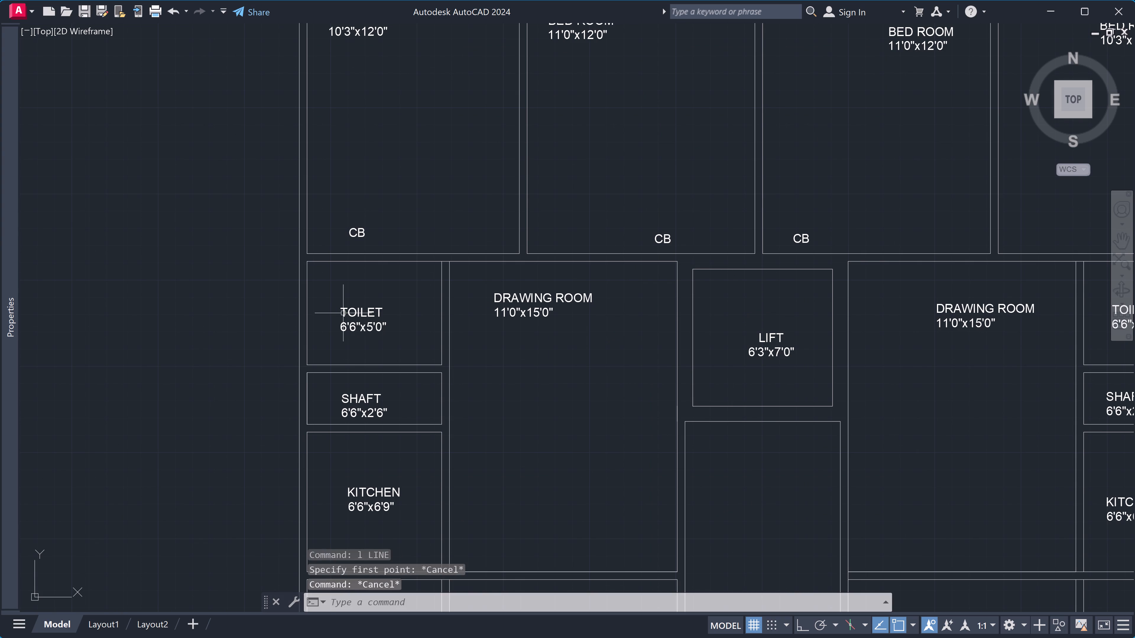
Examine the overall floor plan and the upper bedrooms, balconies and toilets to check their labels and free space.
scroll(345, 313, down, 2)
scroll(360, 267, up, 2)
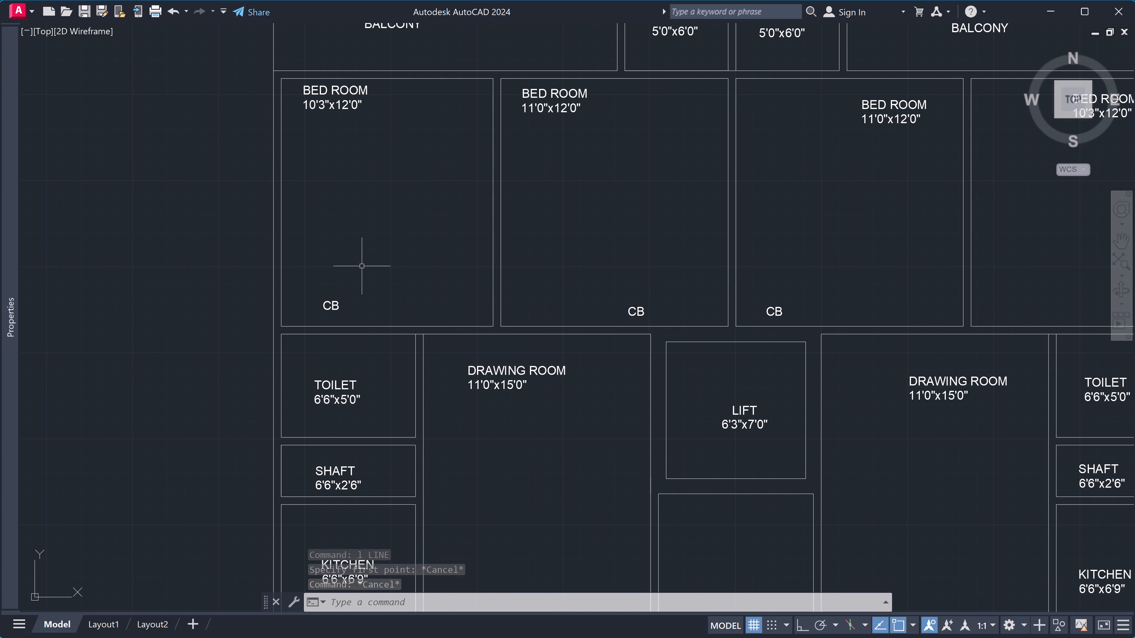
scroll(357, 279, down, 3)
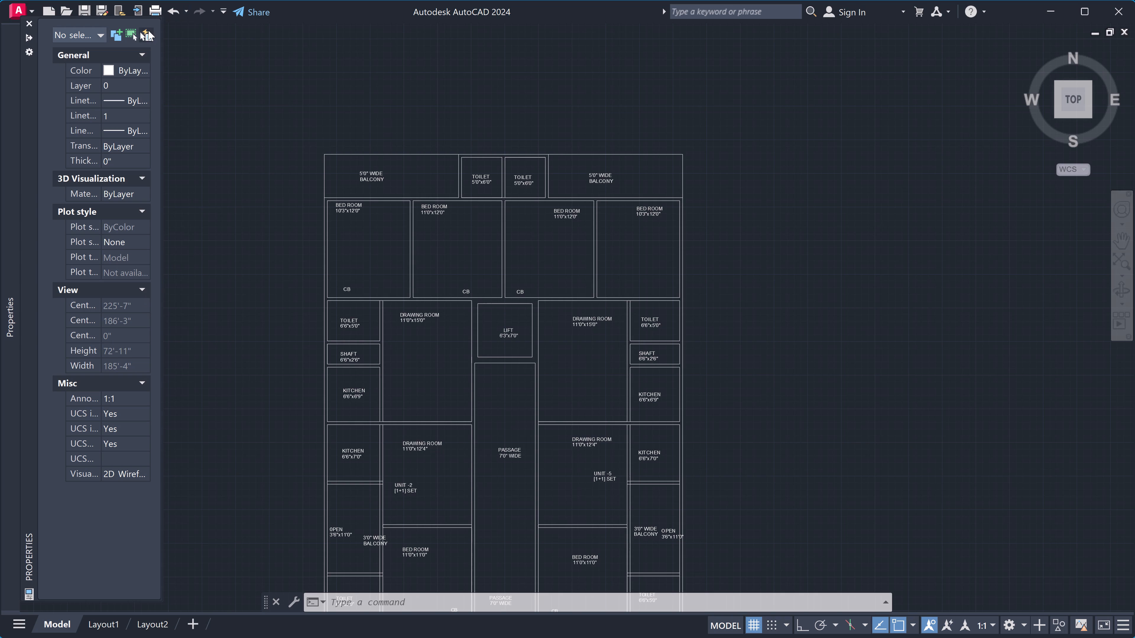
click(166, 61)
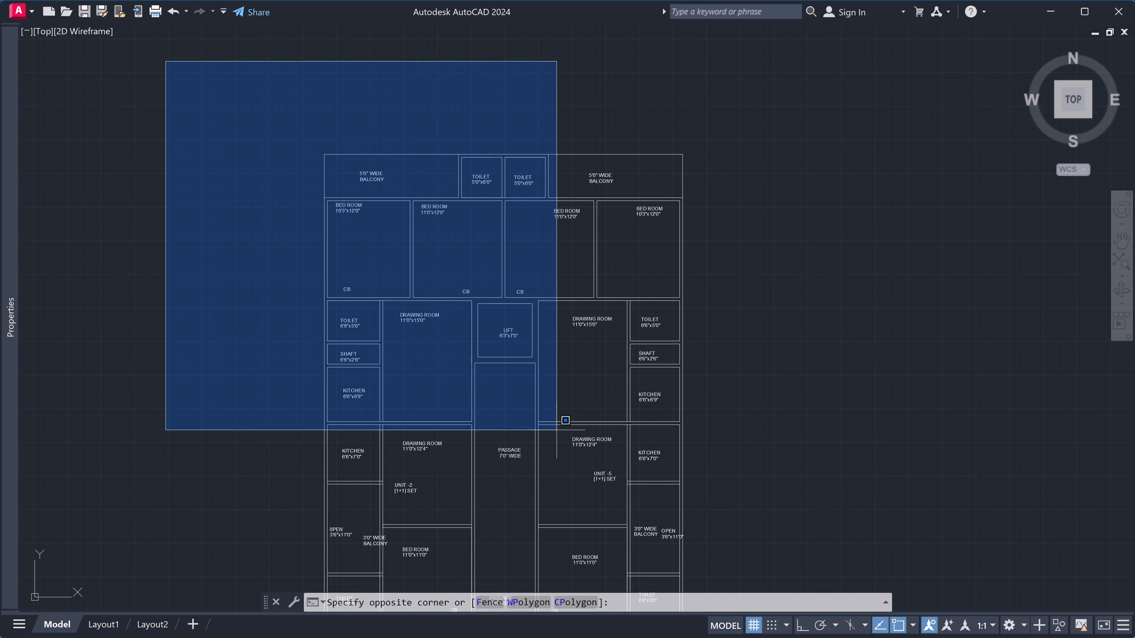
key(Escape)
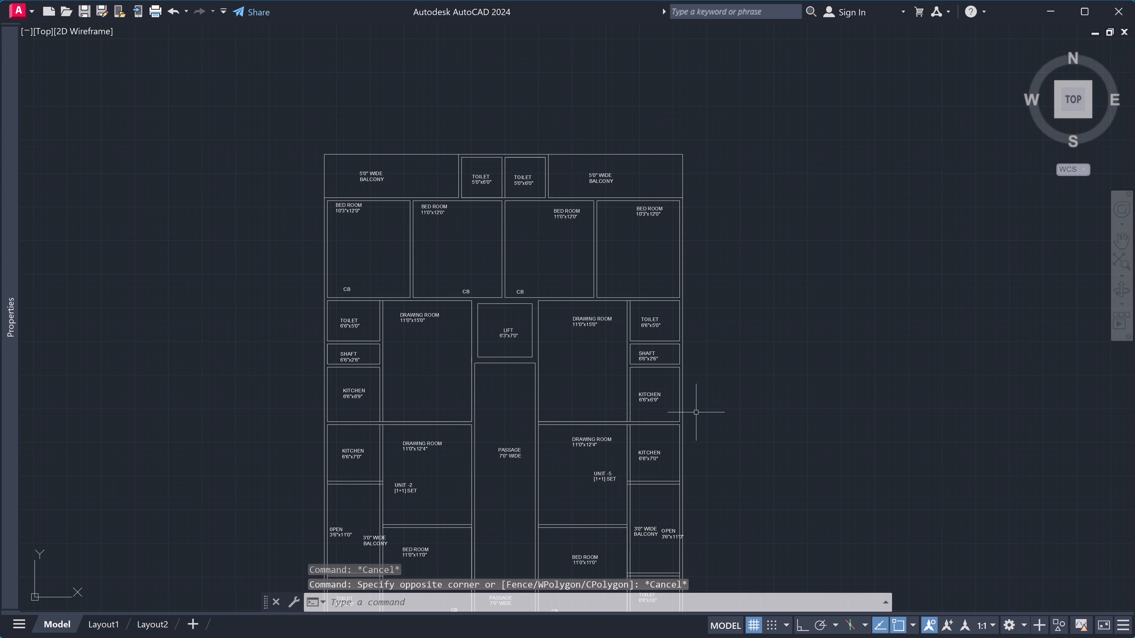
scroll(482, 228, down, 7)
scroll(483, 237, up, 6)
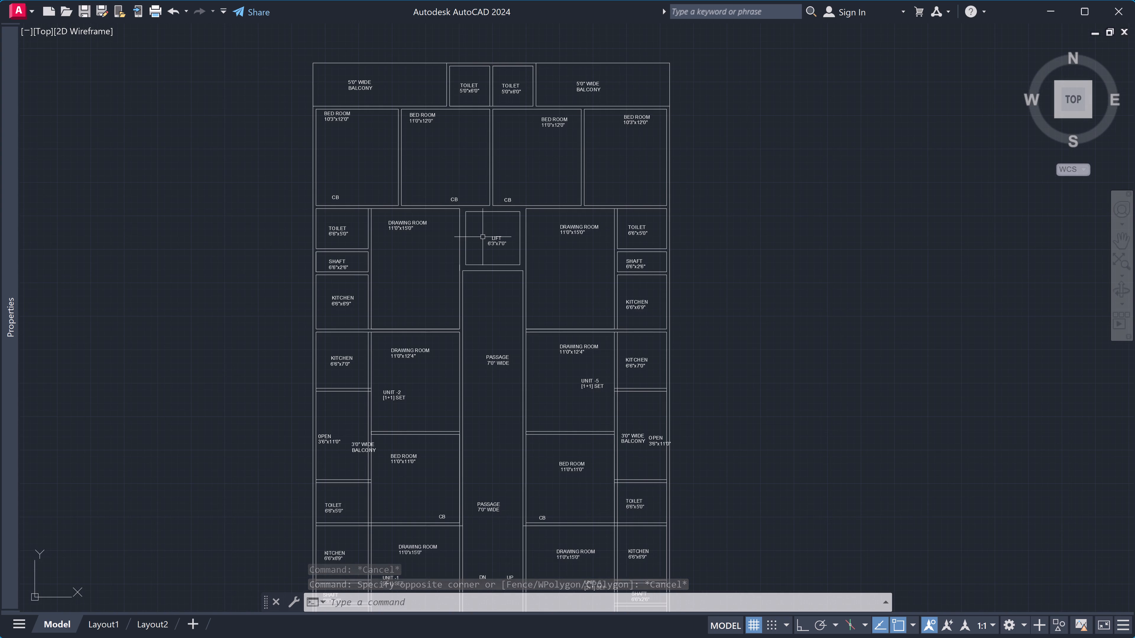
scroll(483, 237, down, 2)
scroll(483, 237, up, 1)
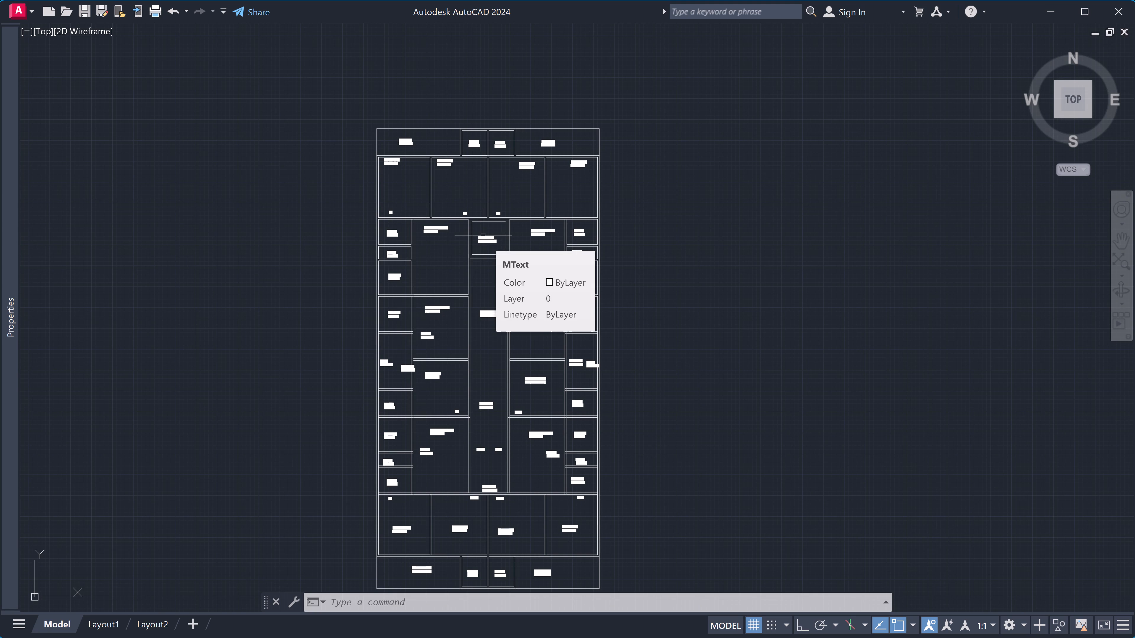
scroll(424, 153, up, 4)
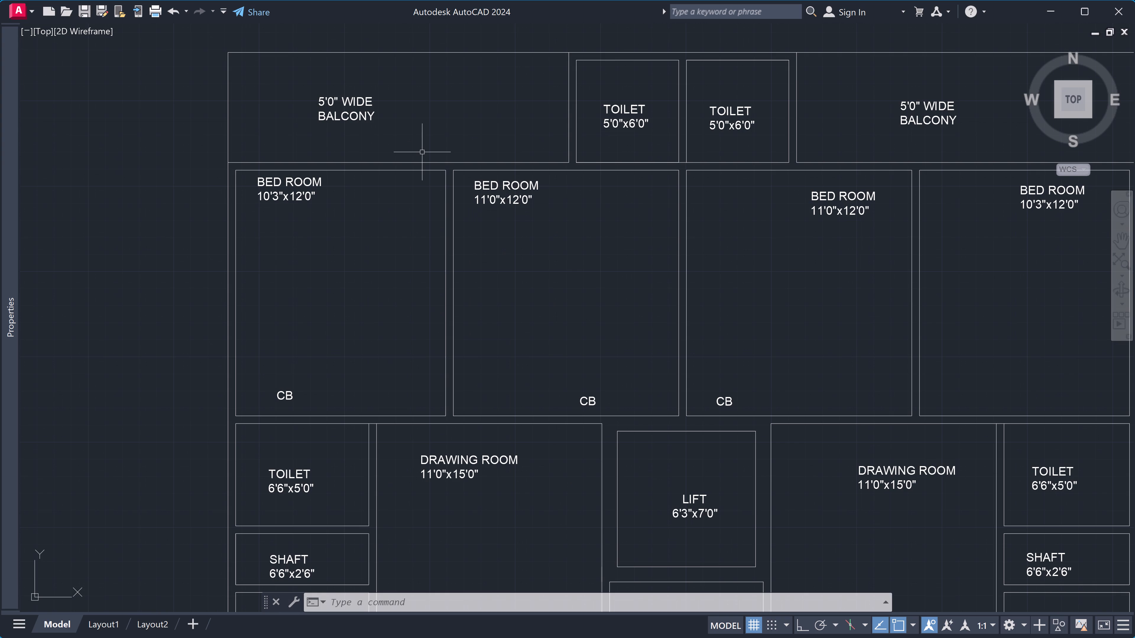
scroll(422, 152, down, 2)
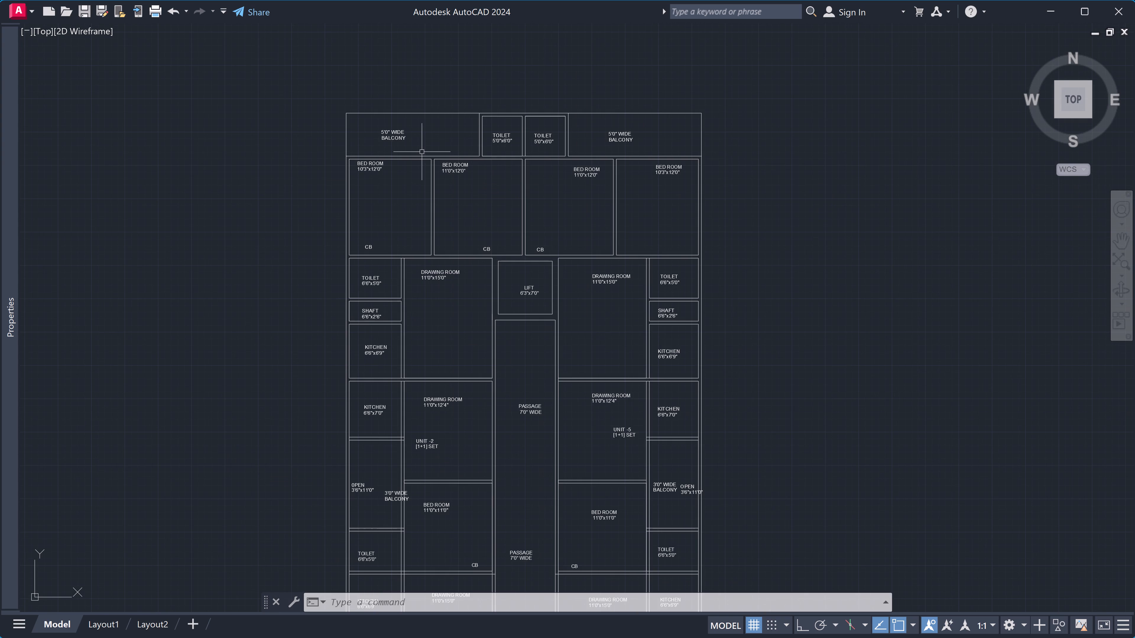
scroll(422, 152, up, 2)
scroll(422, 153, down, 1)
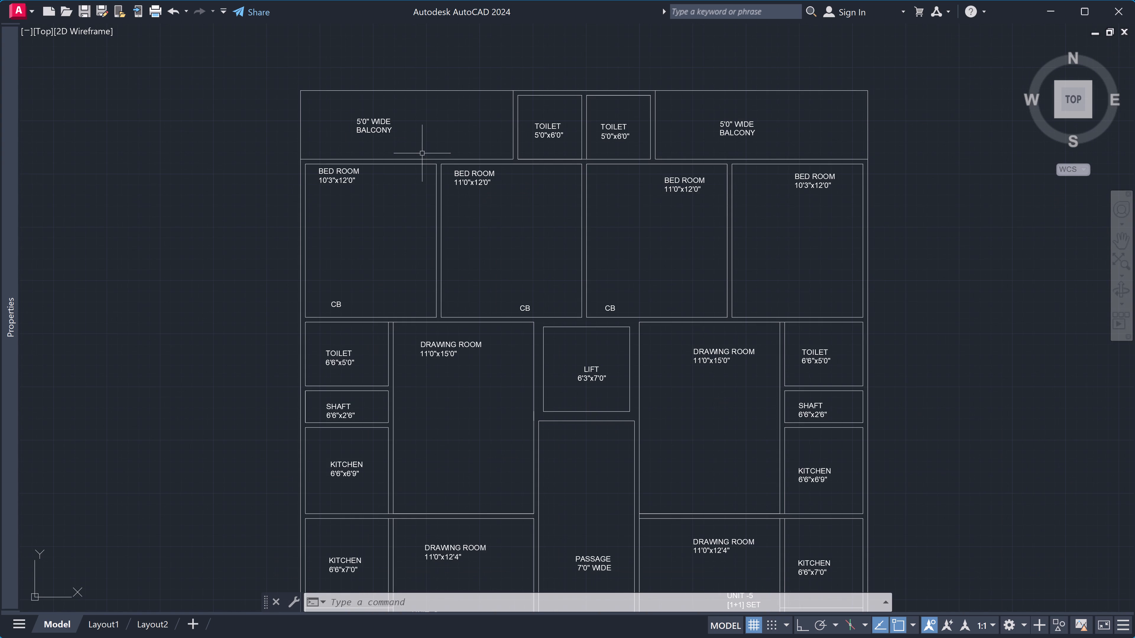
scroll(422, 153, down, 1)
scroll(422, 153, up, 1)
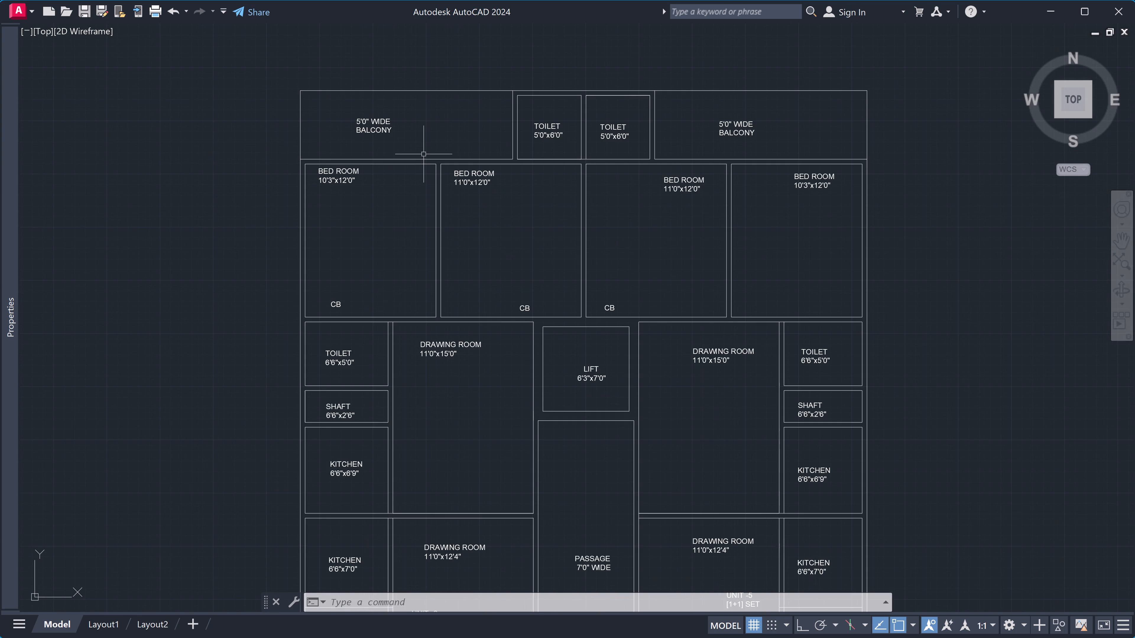
scroll(425, 156, up, 1)
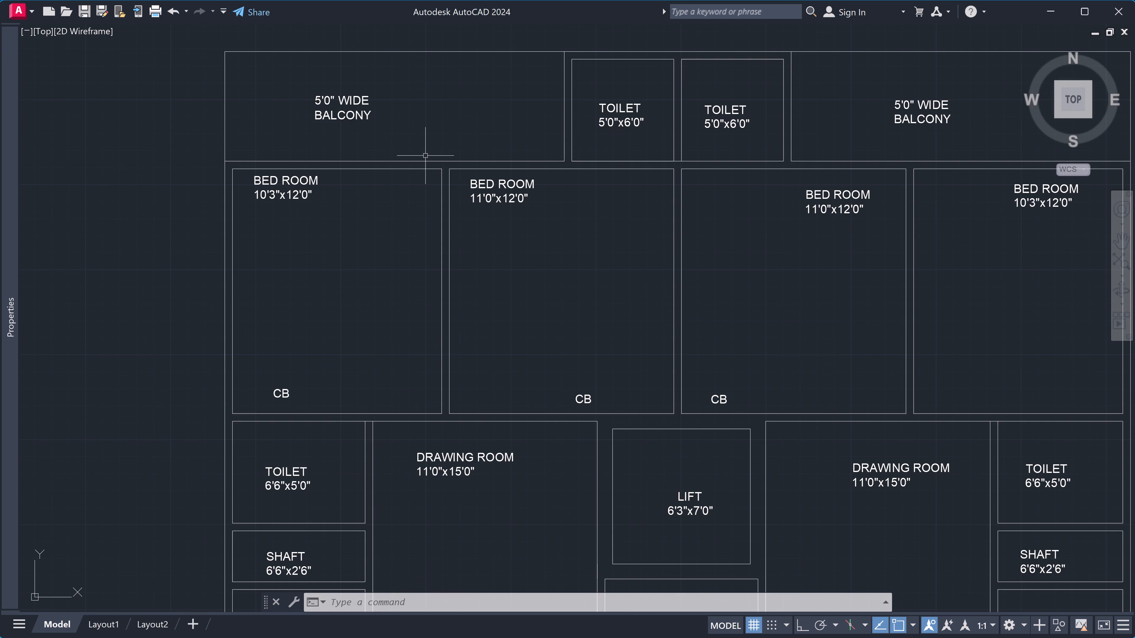
scroll(425, 156, down, 1)
scroll(425, 156, up, 1)
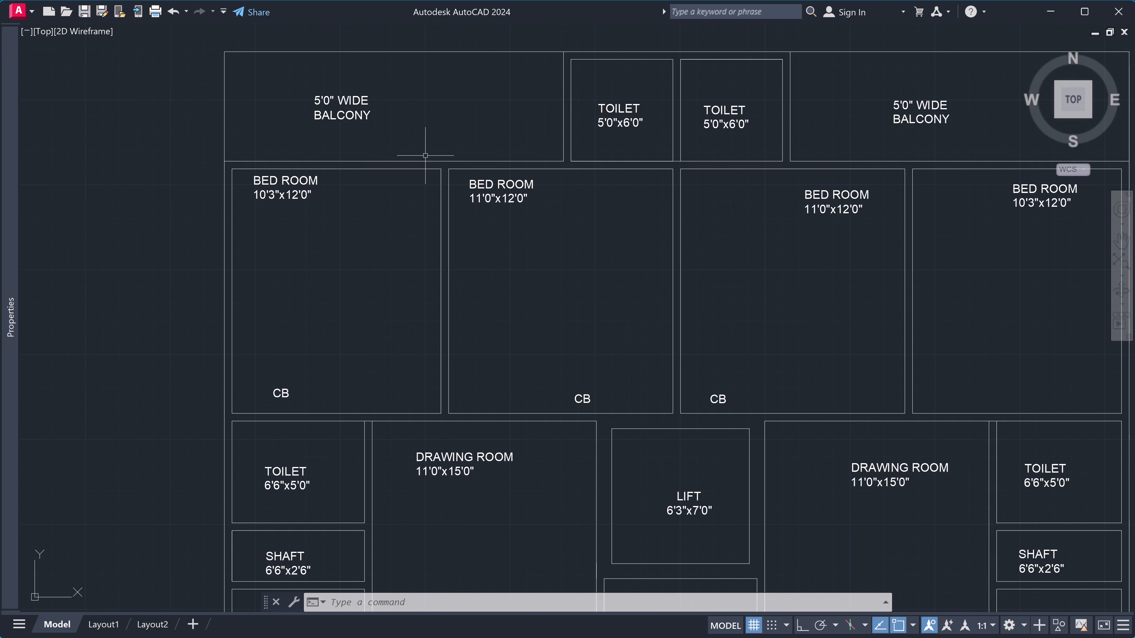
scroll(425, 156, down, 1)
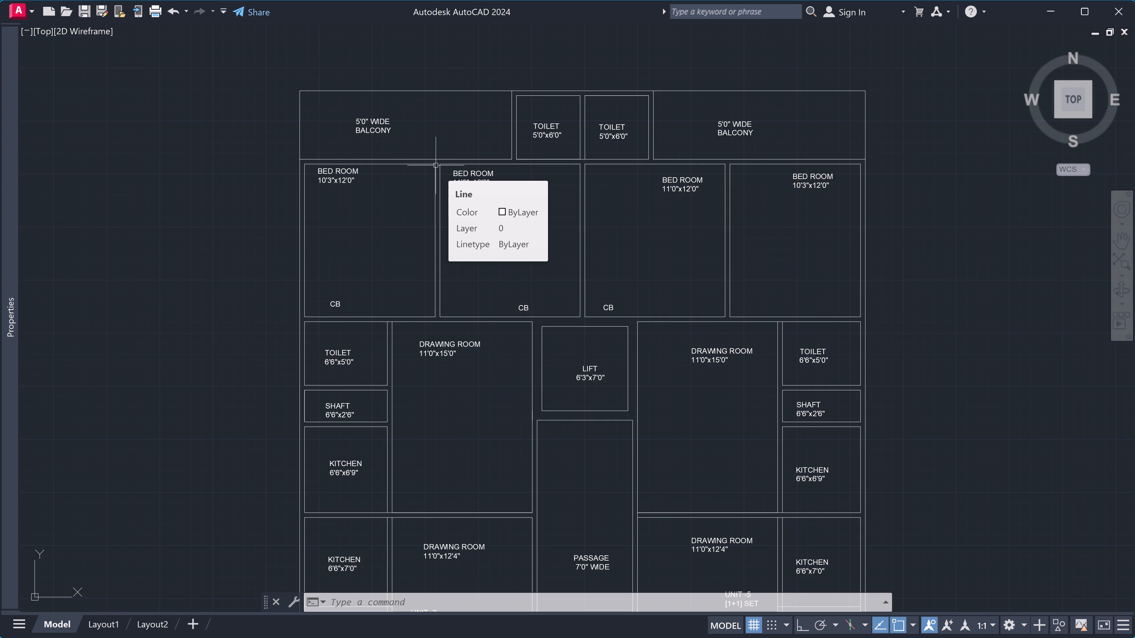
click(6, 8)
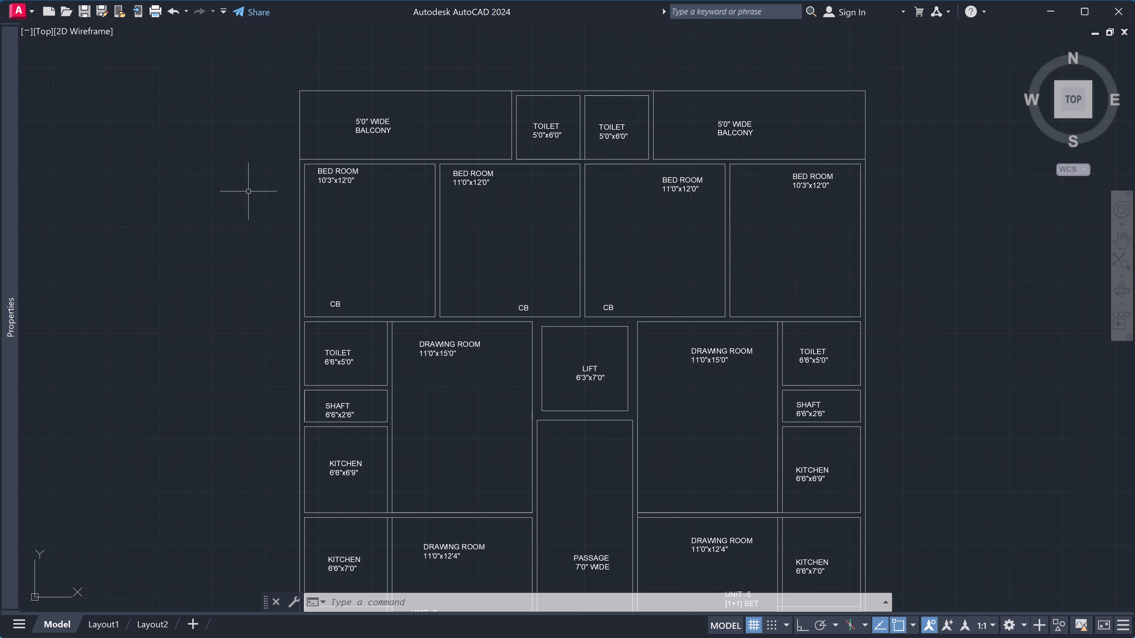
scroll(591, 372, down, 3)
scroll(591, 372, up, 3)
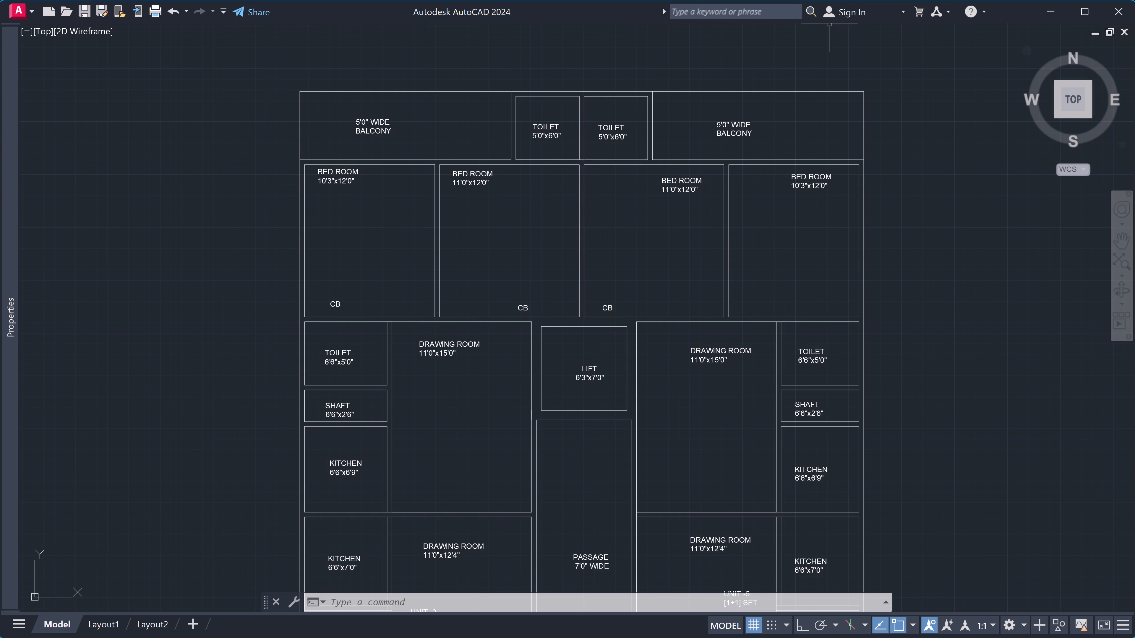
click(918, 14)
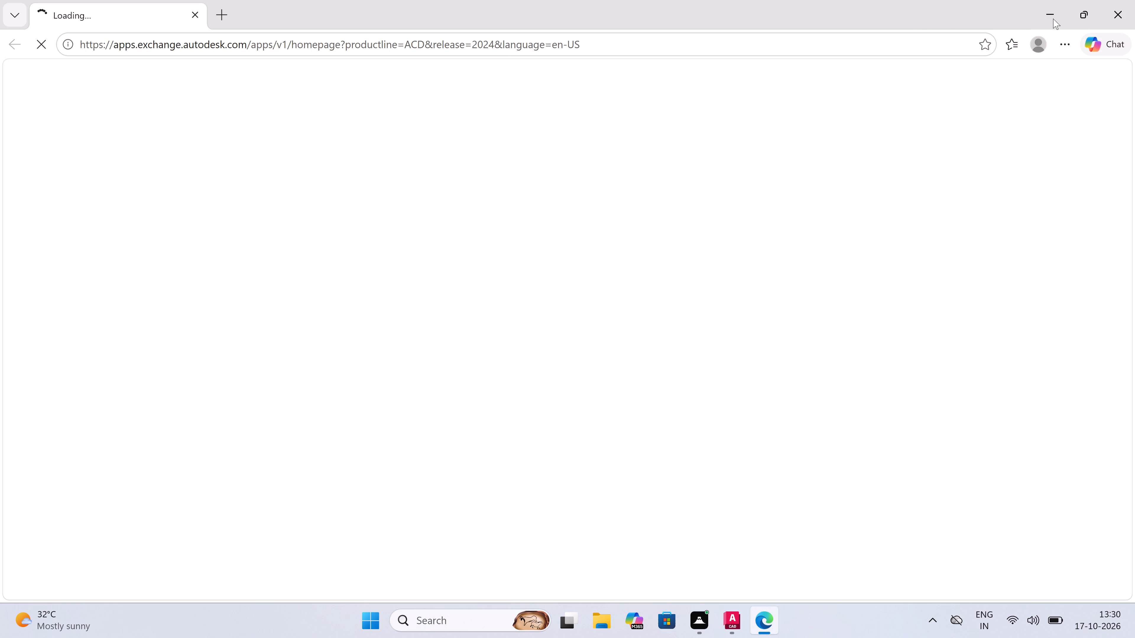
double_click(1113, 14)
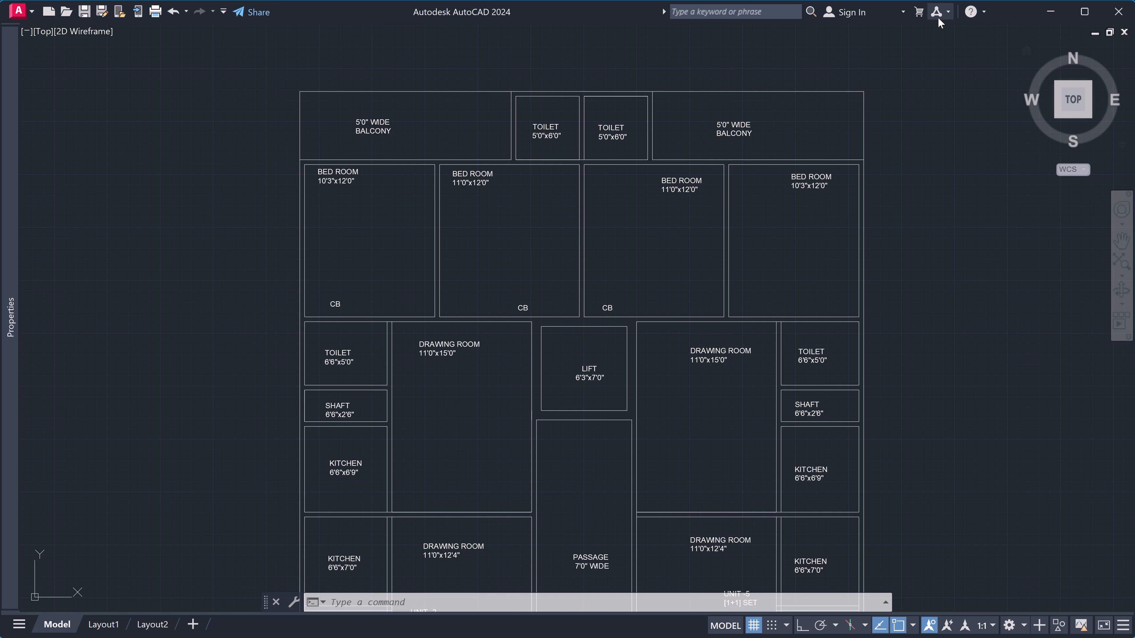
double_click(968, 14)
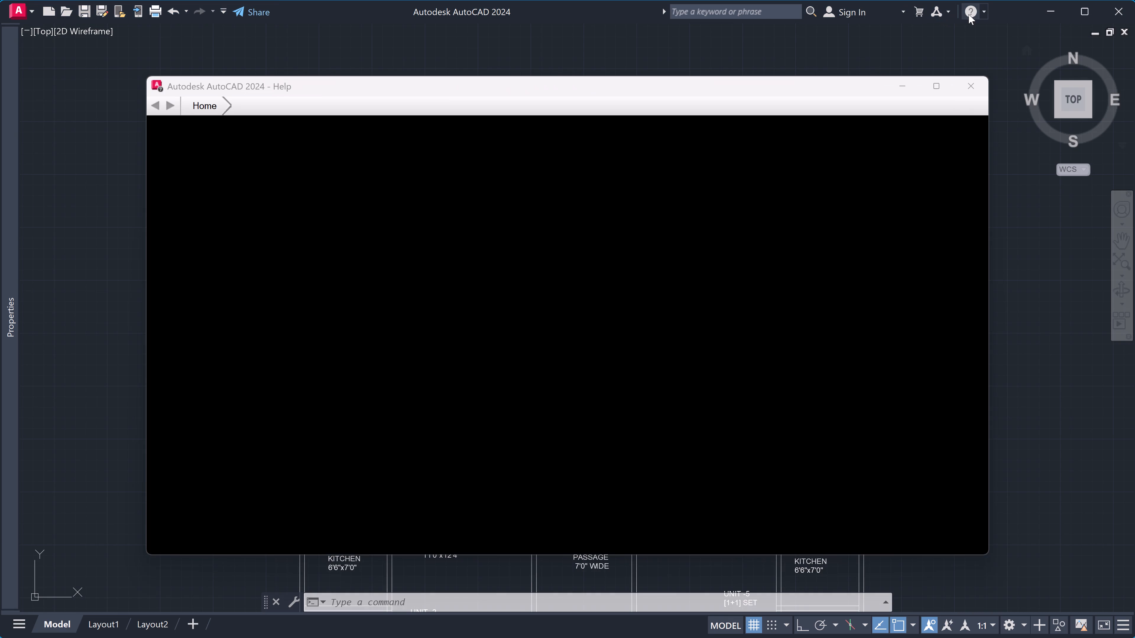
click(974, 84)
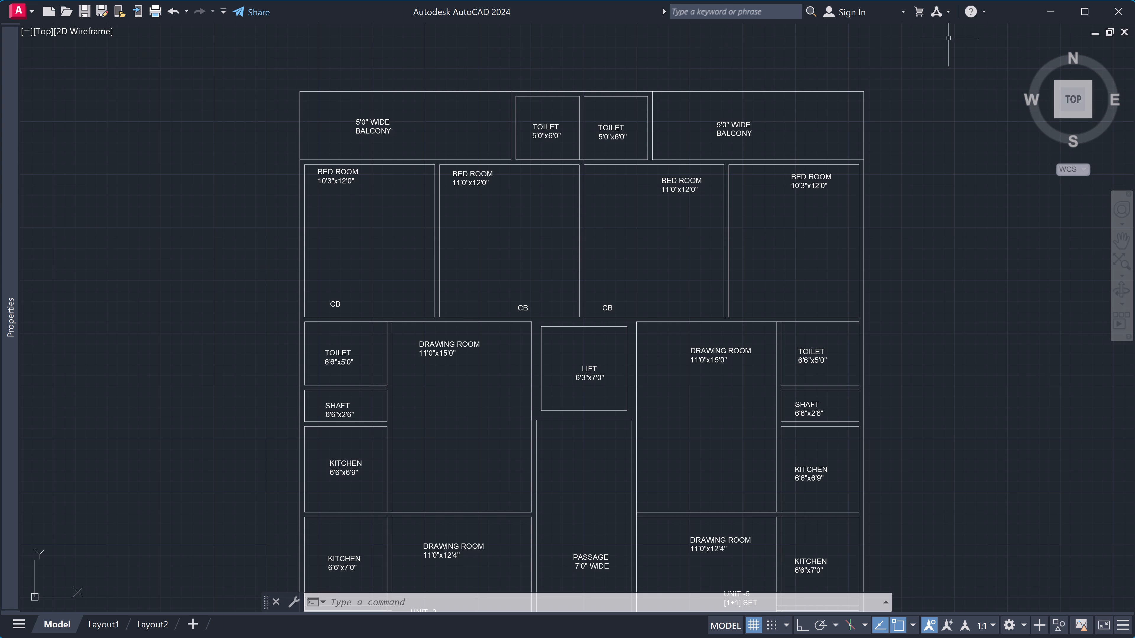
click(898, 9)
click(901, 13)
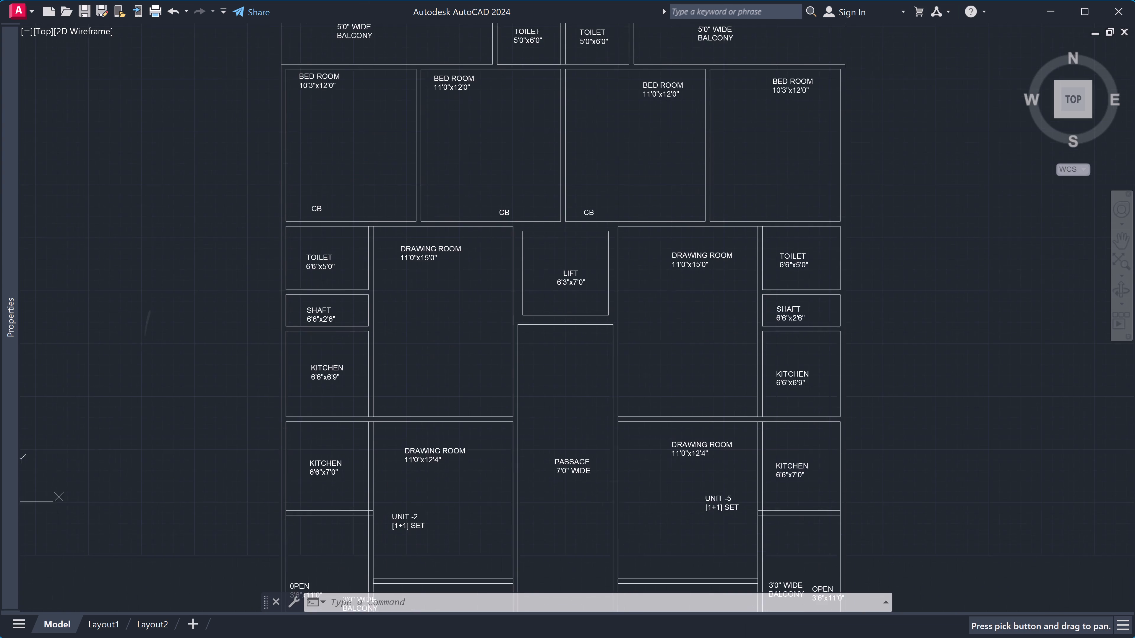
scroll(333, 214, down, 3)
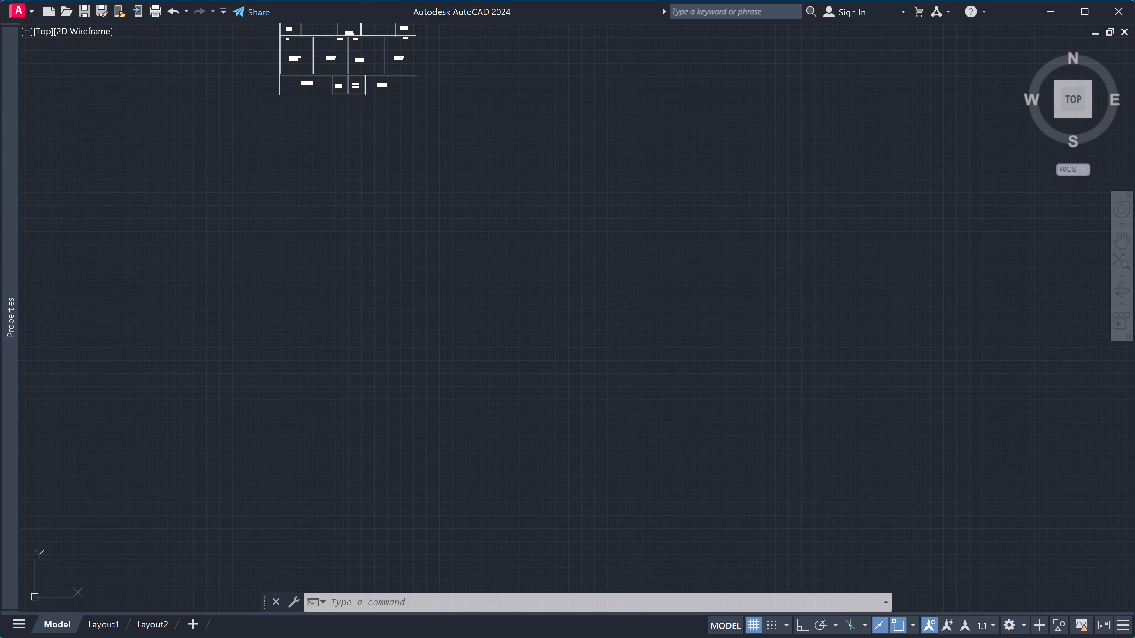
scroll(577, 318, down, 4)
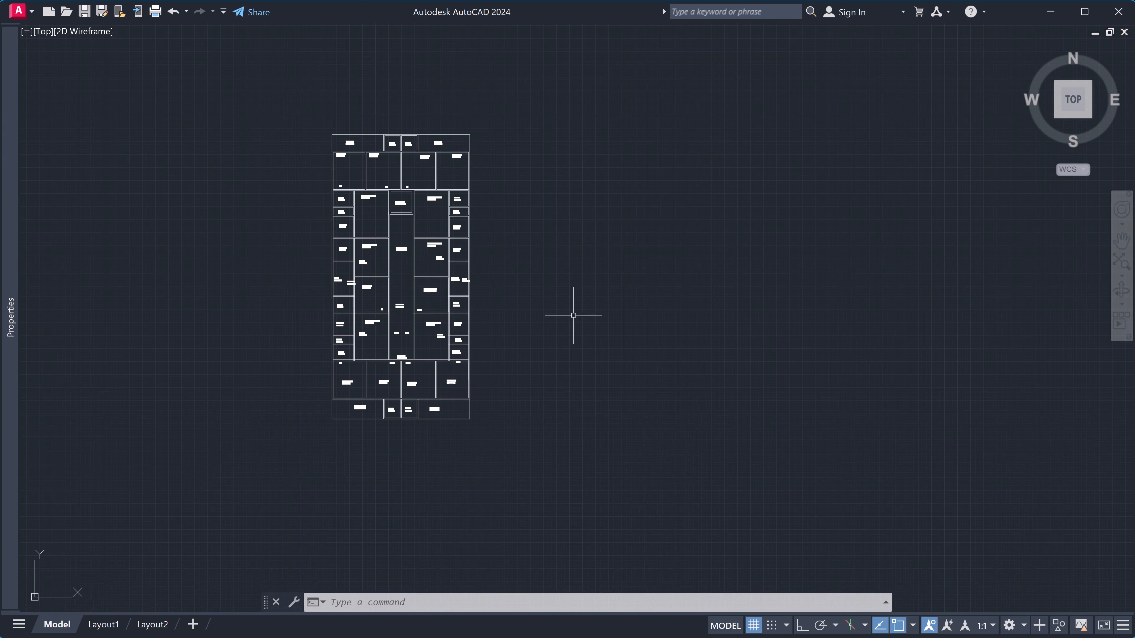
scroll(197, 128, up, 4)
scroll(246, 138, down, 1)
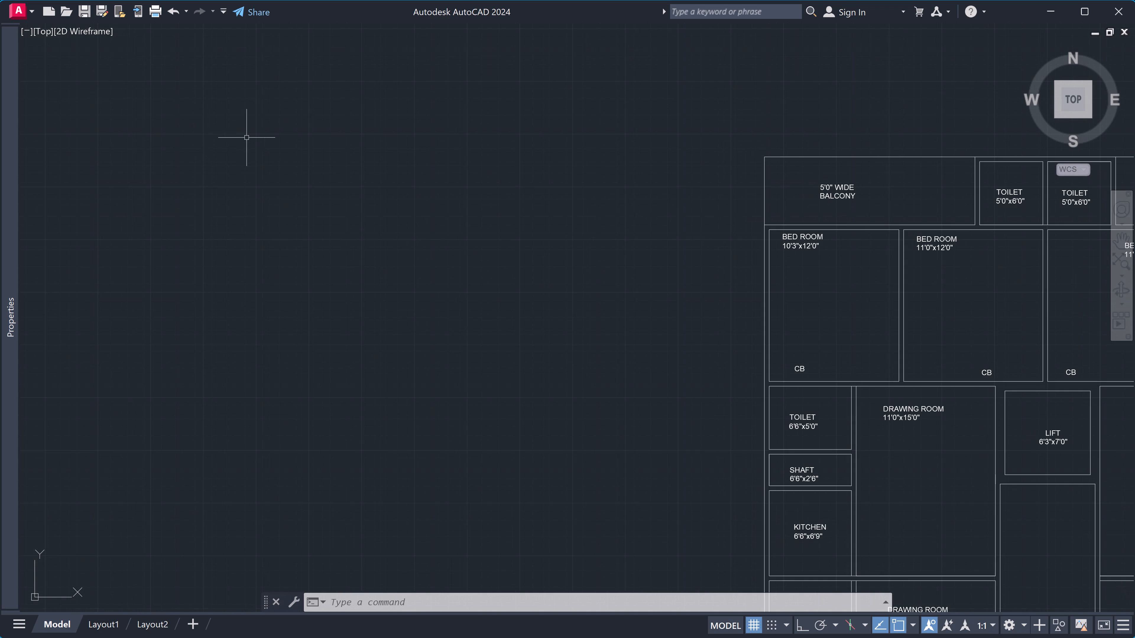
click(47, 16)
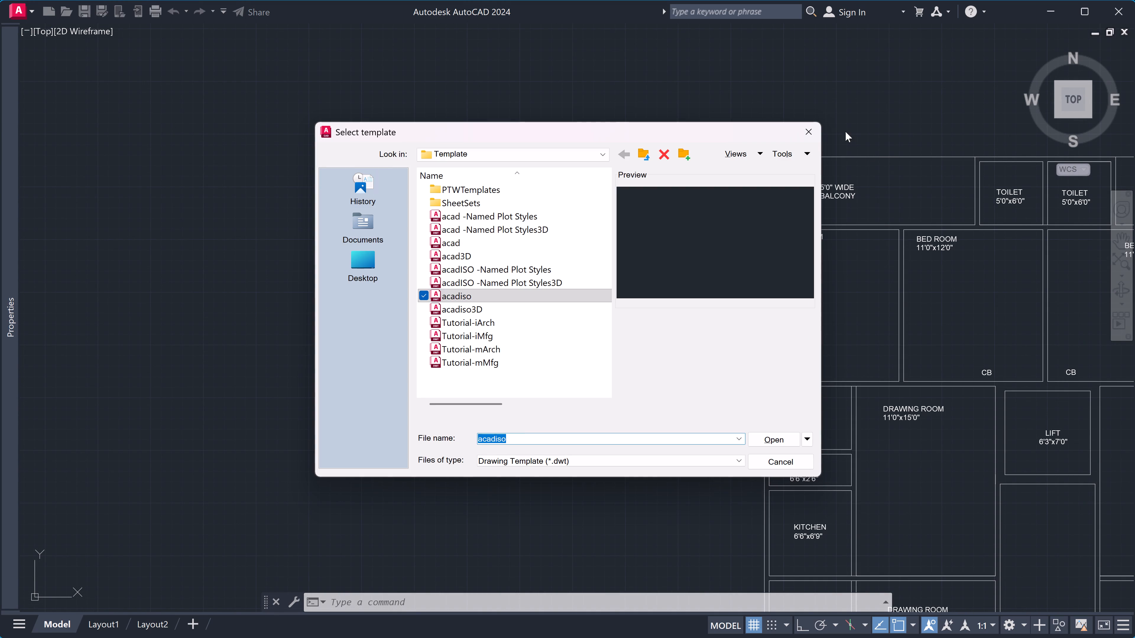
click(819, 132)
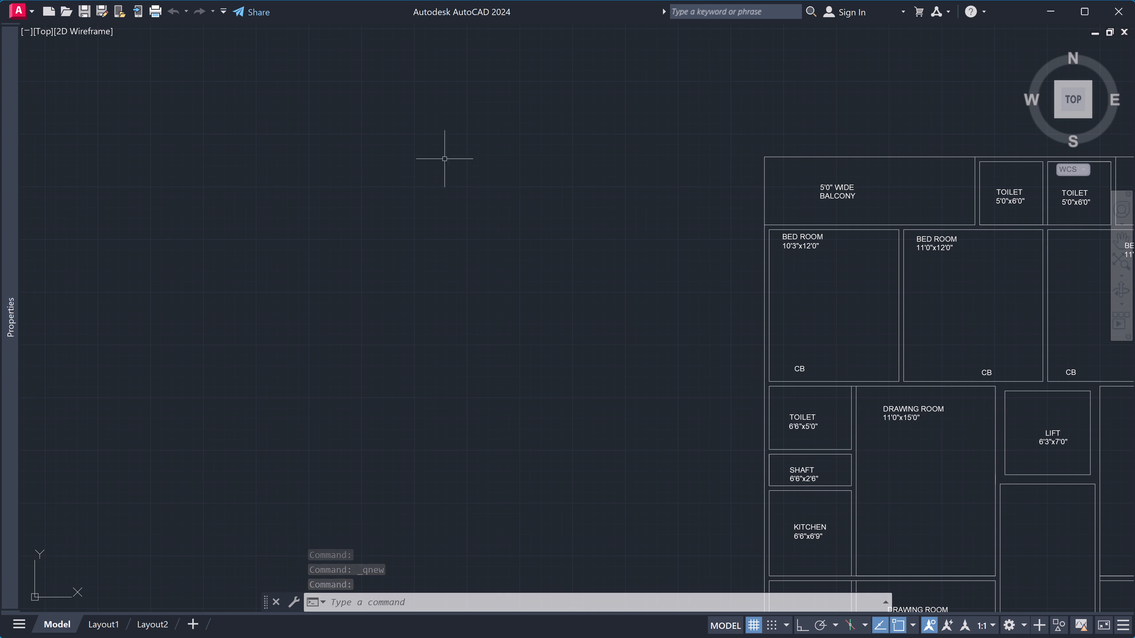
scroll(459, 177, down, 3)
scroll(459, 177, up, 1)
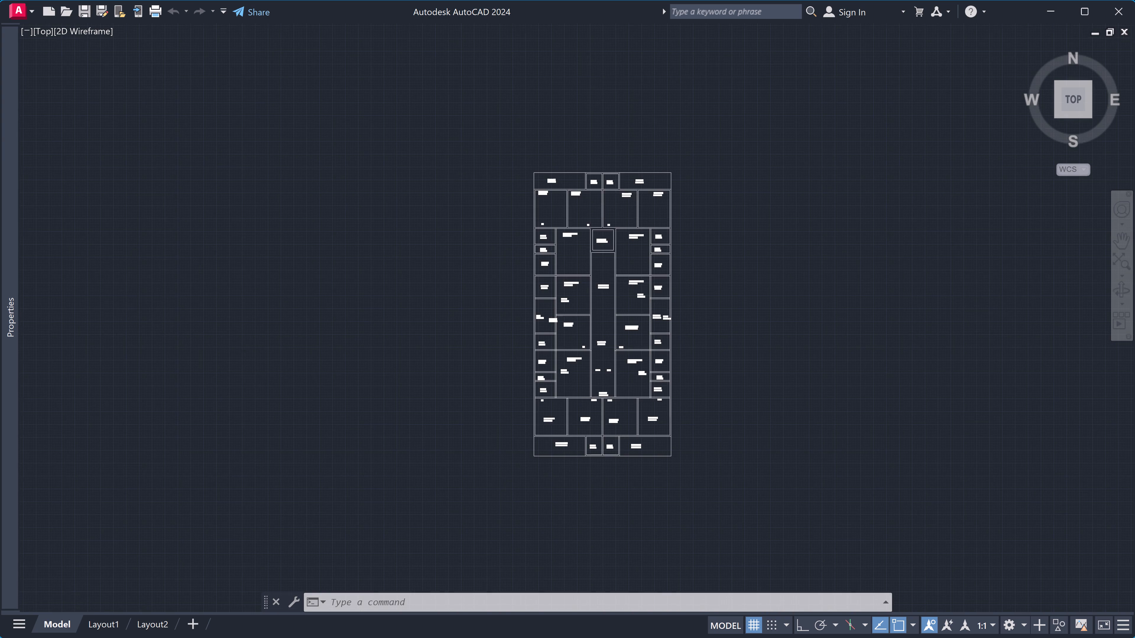
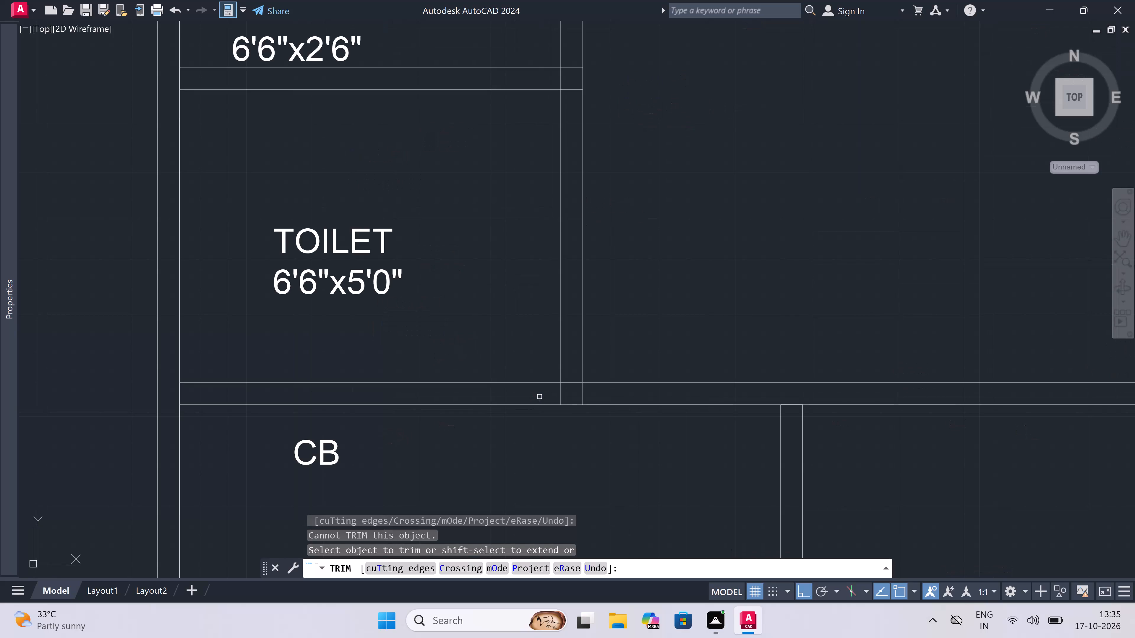
Trim the crossing wall lines at the junction below the lower-left TOILET 6'6"x5'0", where its side wall meets the bedroom wall.
click(539, 393)
click(601, 394)
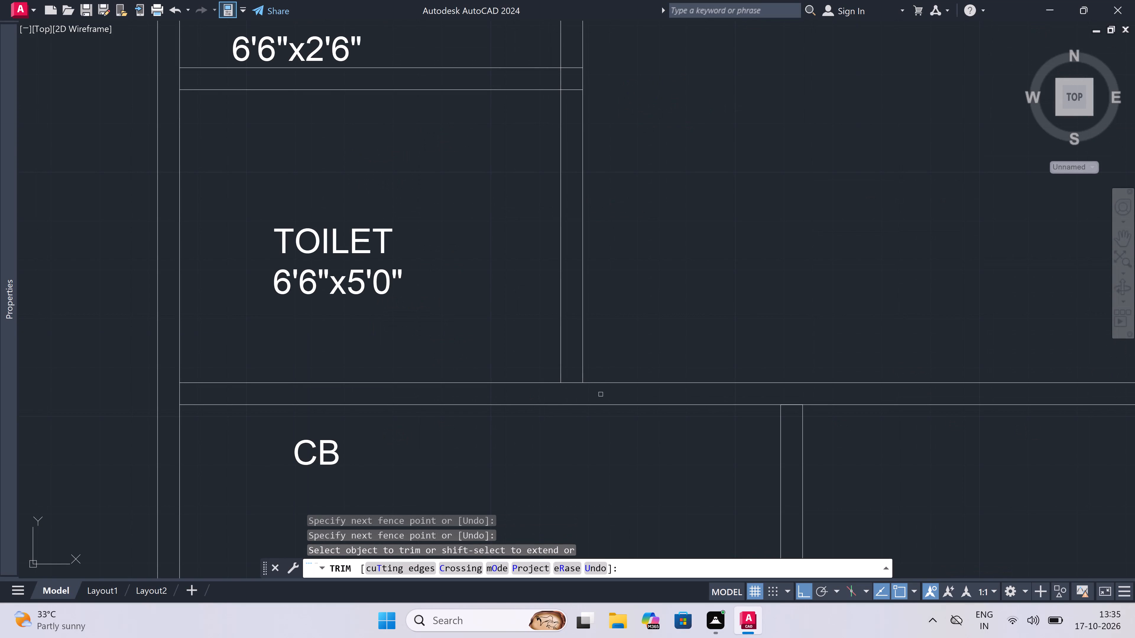
double_click(570, 393)
click(573, 357)
Trim the crossing wall lines where the wall between the lower-left shaft and toilet meets the drawing room wall.
scroll(582, 362, down, 3)
scroll(578, 277, up, 4)
click(572, 297)
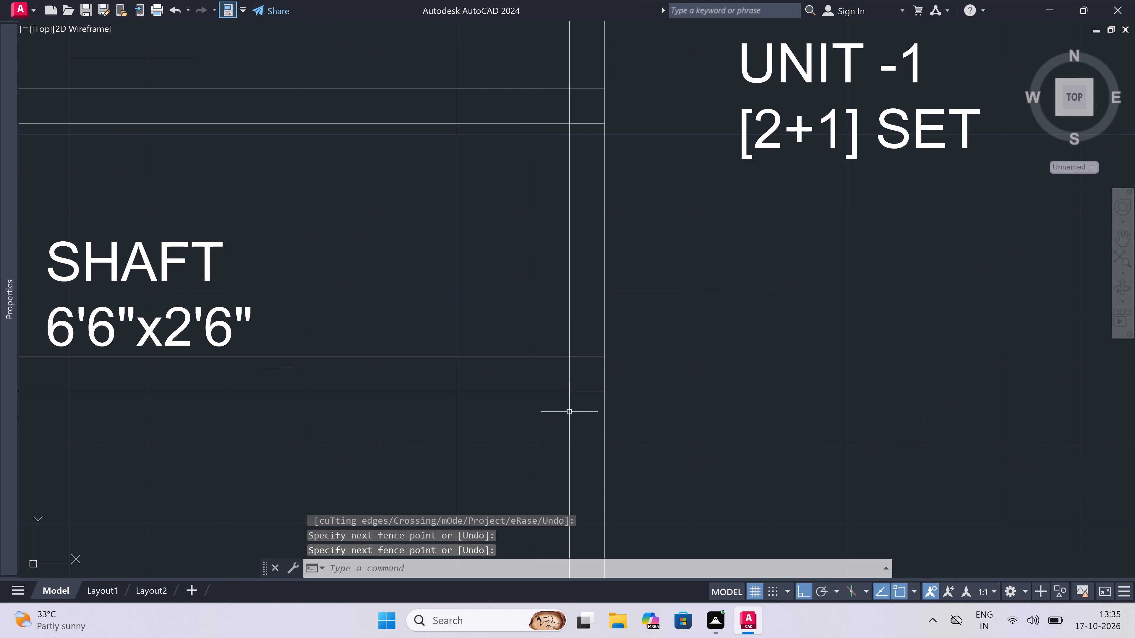
key(space)
drag(577, 411, 578, 408)
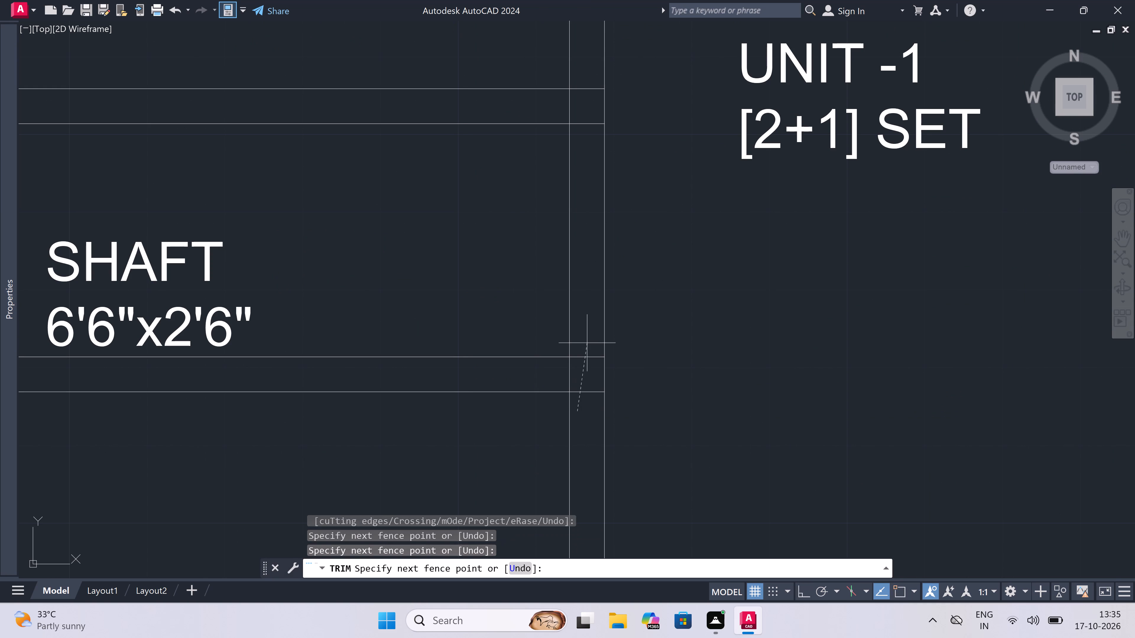
click(587, 340)
click(581, 359)
click(551, 377)
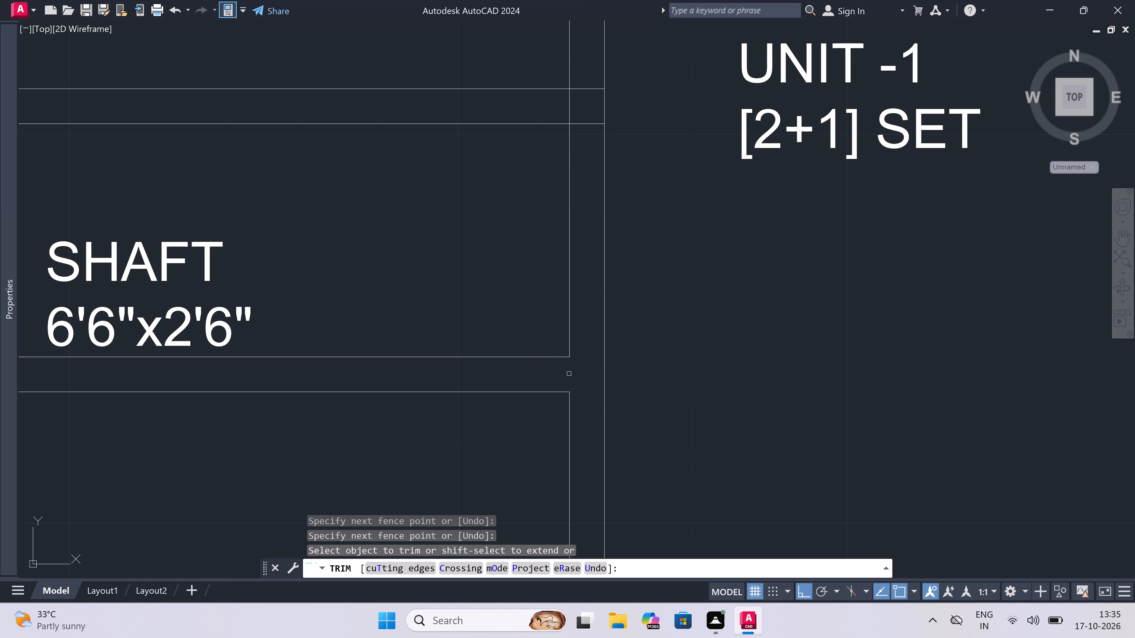
Trim the vertical line crossing the wall between the lower-left kitchen and shaft, beside the drawing room.
scroll(570, 377, down, 4)
scroll(570, 377, up, 1)
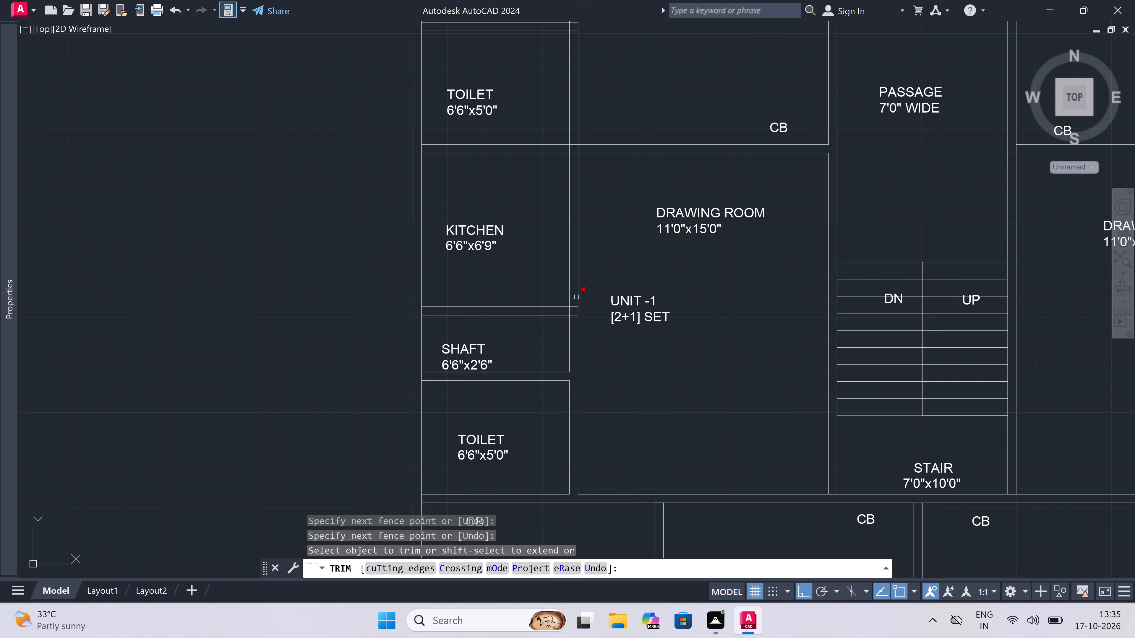
scroll(555, 317, up, 2)
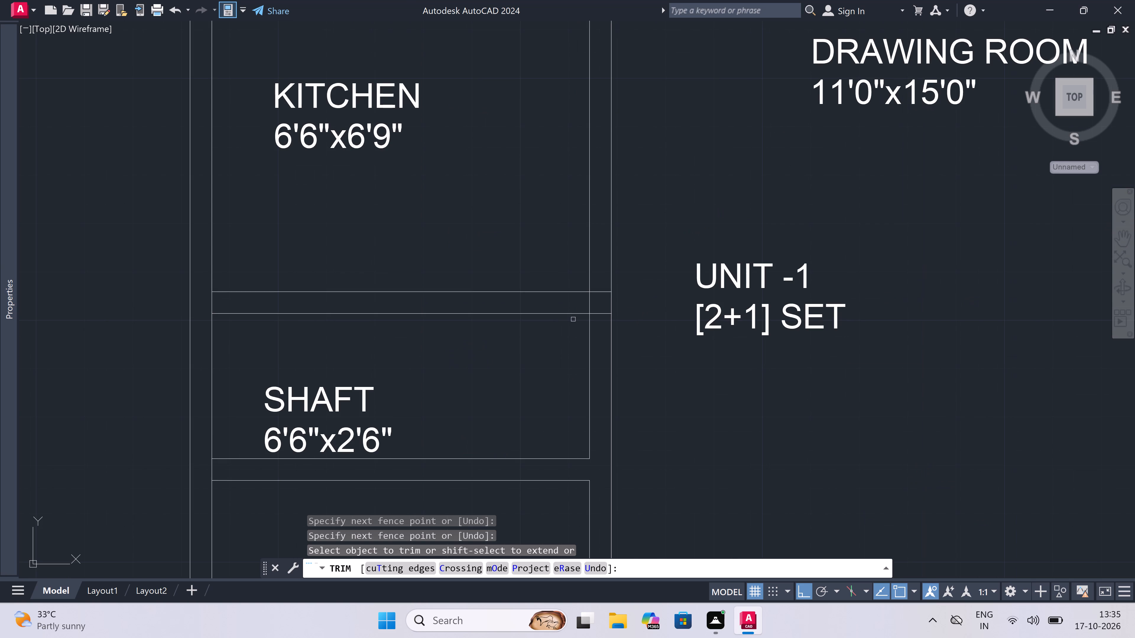
scroll(573, 319, up, 1)
click(600, 290)
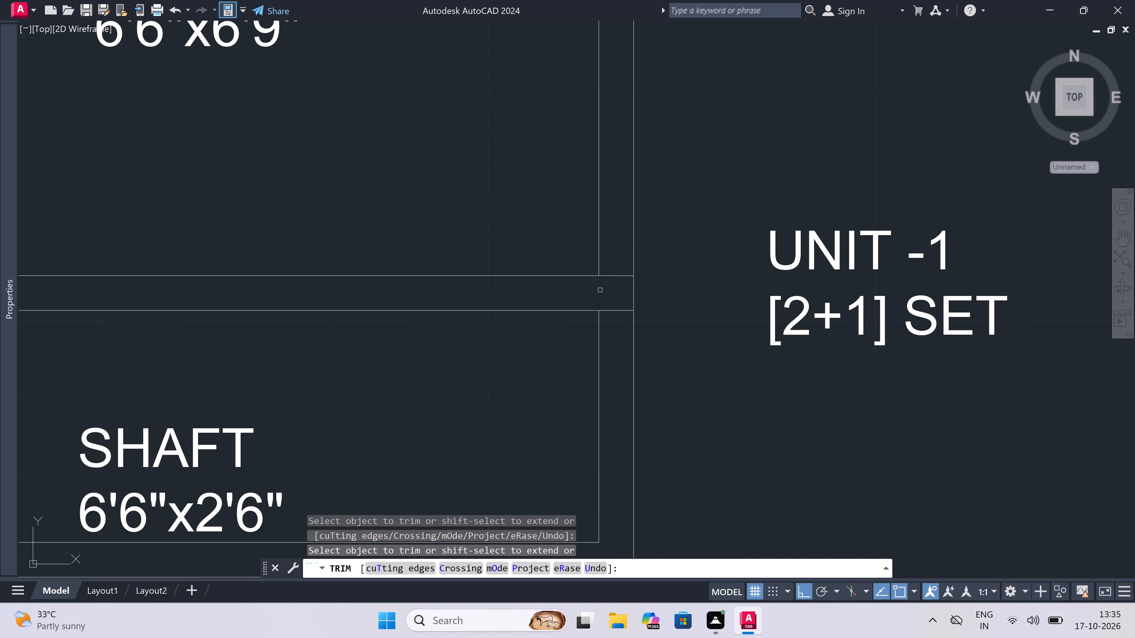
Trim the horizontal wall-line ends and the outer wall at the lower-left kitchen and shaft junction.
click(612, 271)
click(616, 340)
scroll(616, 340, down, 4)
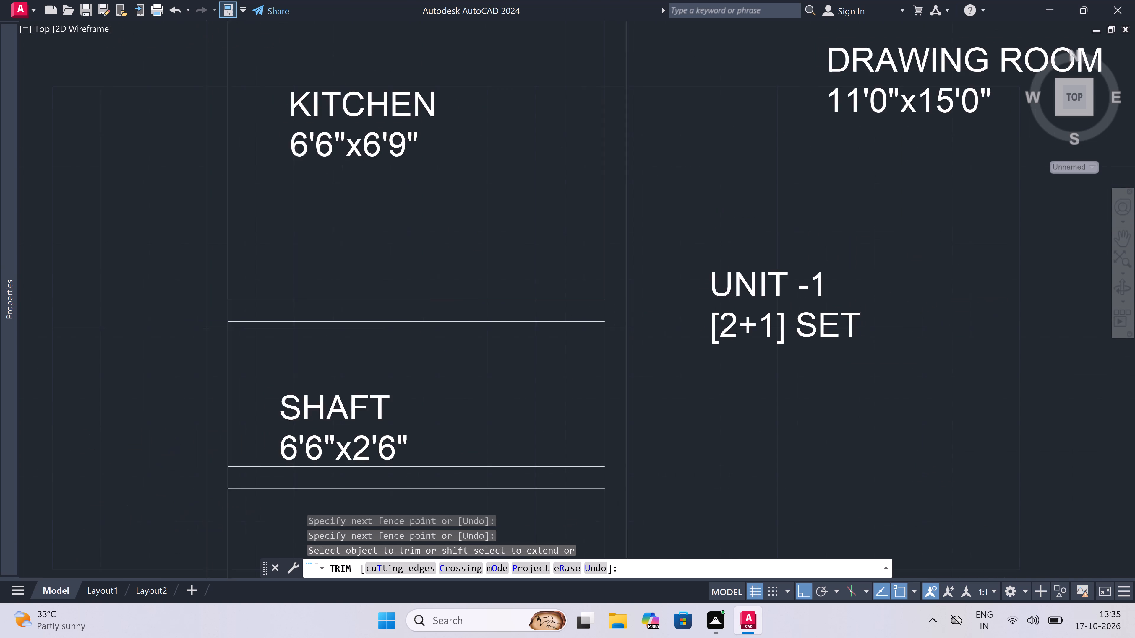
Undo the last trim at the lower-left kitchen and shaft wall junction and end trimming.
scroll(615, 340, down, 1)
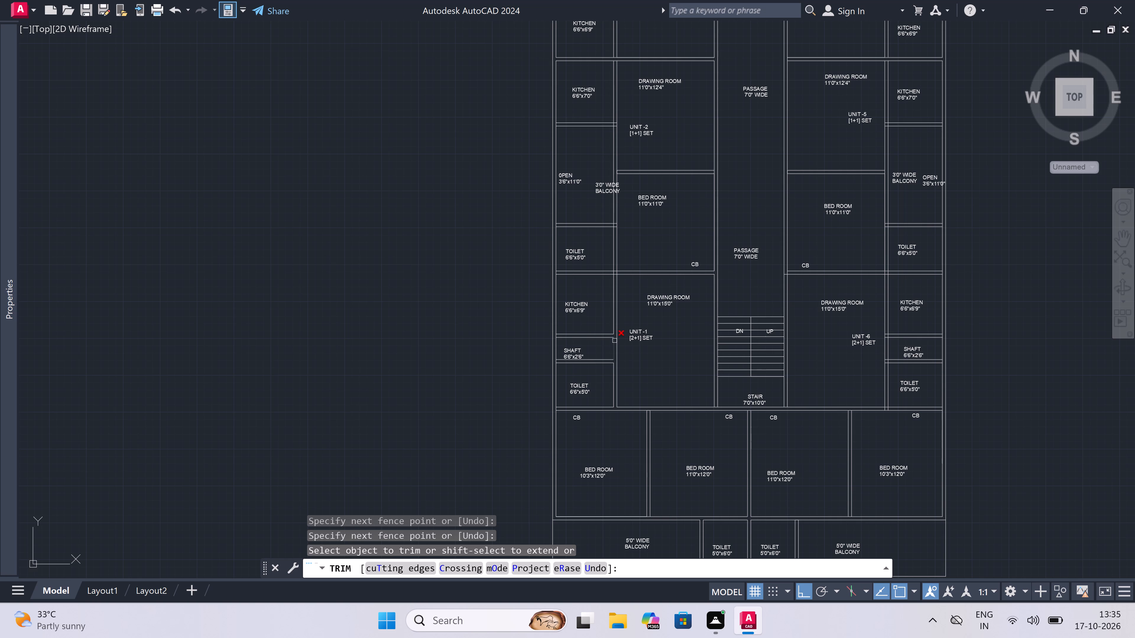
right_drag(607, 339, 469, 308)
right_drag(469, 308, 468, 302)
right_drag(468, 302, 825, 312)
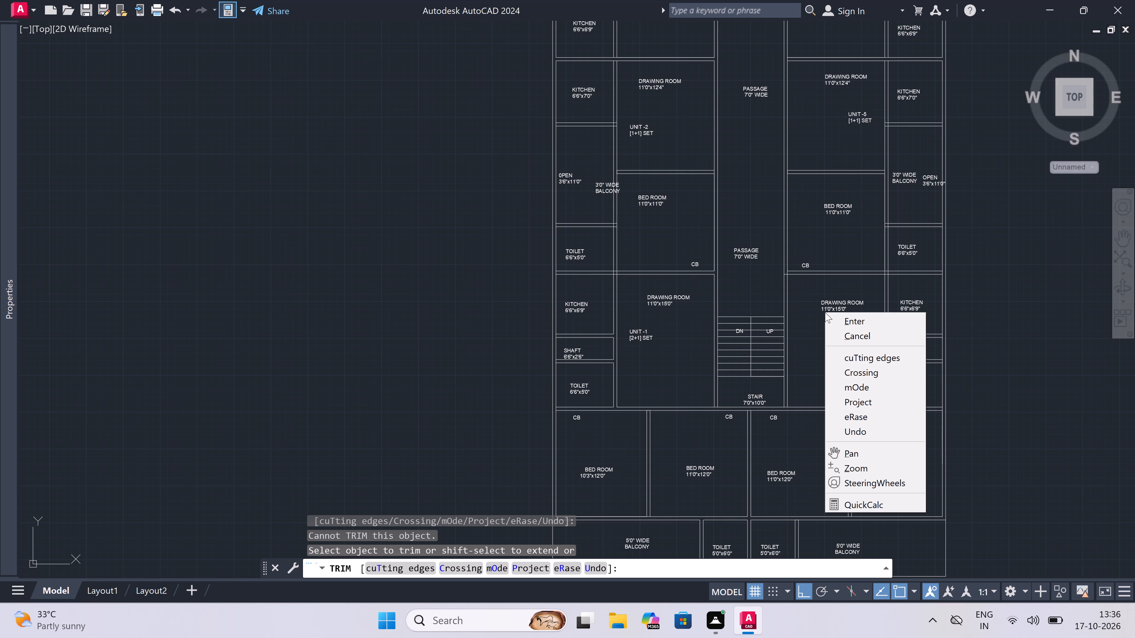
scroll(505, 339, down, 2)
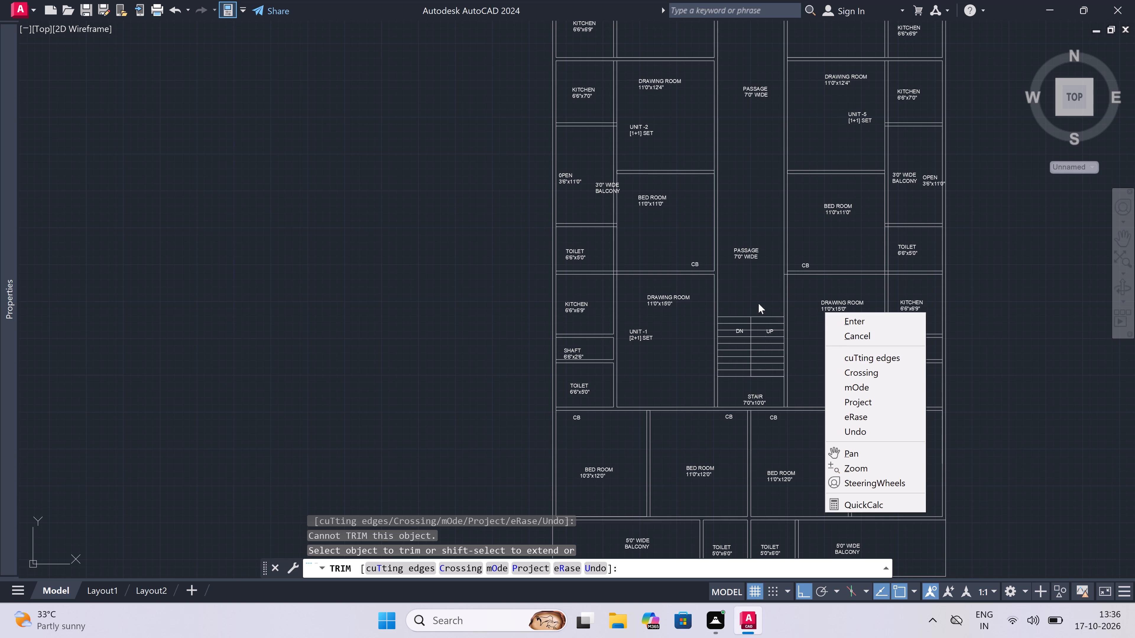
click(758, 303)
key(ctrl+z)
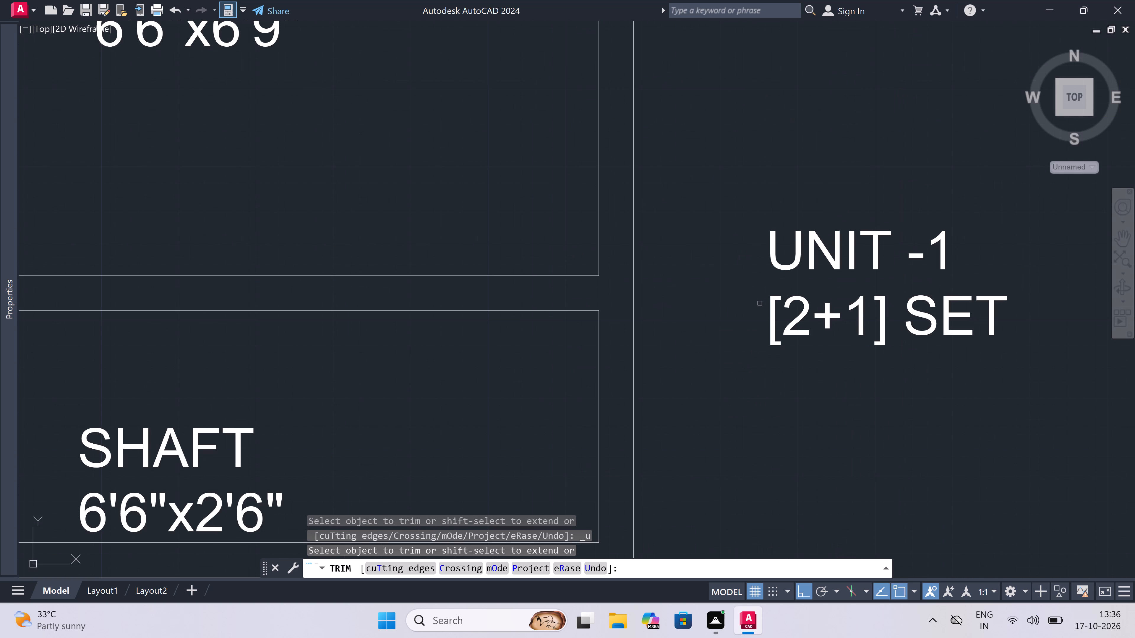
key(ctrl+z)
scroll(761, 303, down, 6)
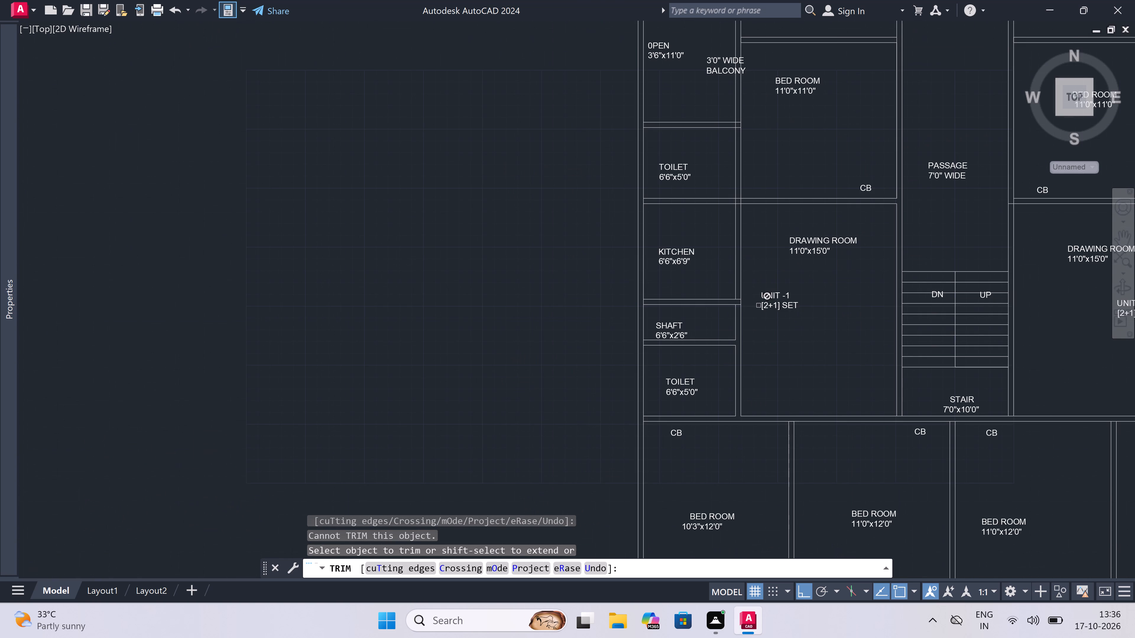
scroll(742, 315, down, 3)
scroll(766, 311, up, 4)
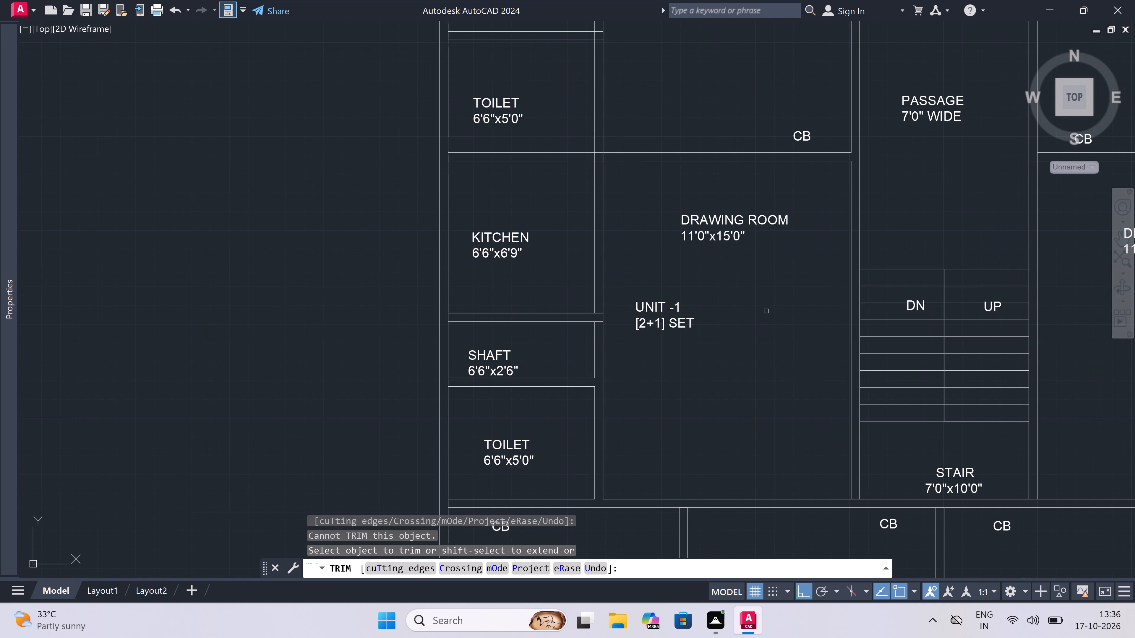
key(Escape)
Delete the UNIT -1 [2+1] SET and UNIT -6 [2+1] SET labels from the two lower drawing rooms.
click(668, 313)
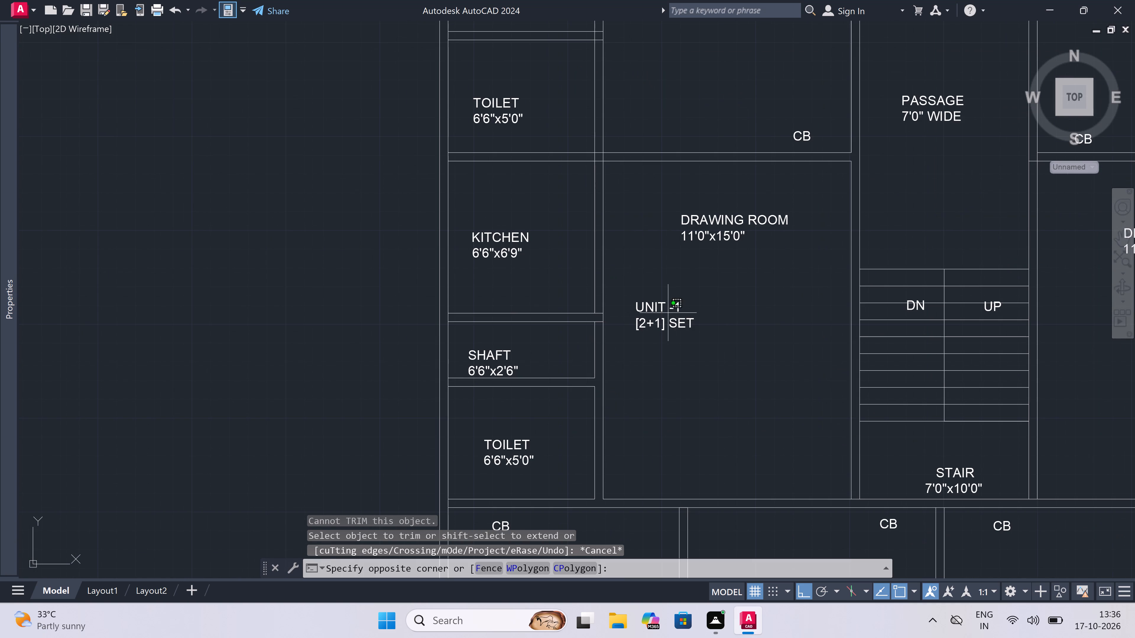
double_click(652, 315)
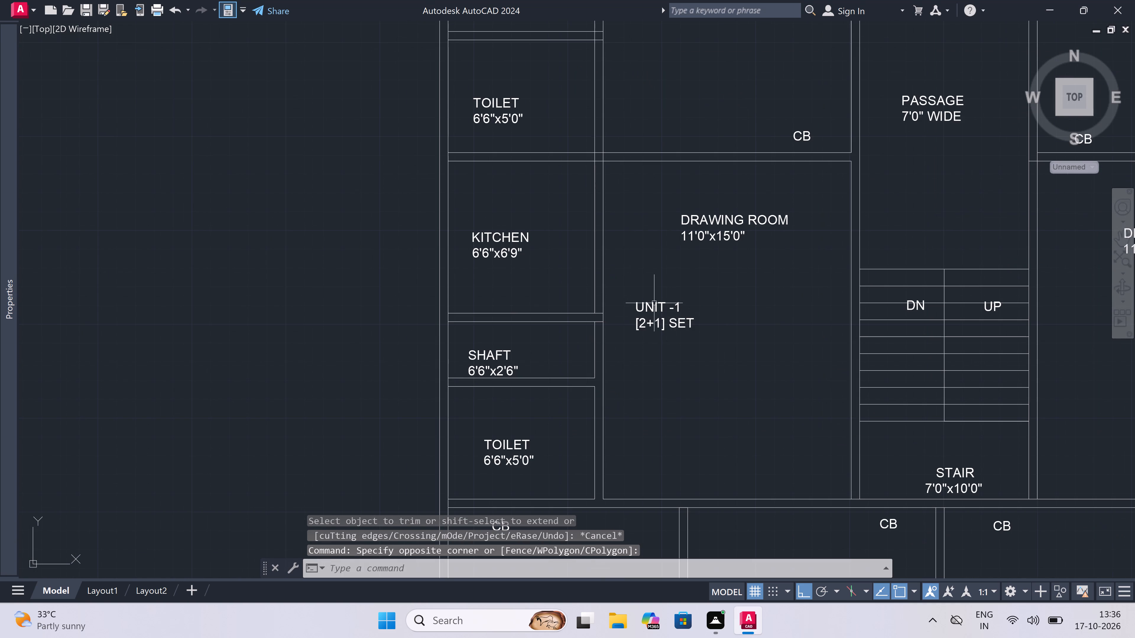
click(654, 304)
key(Delete)
scroll(657, 304, down, 4)
scroll(689, 310, up, 3)
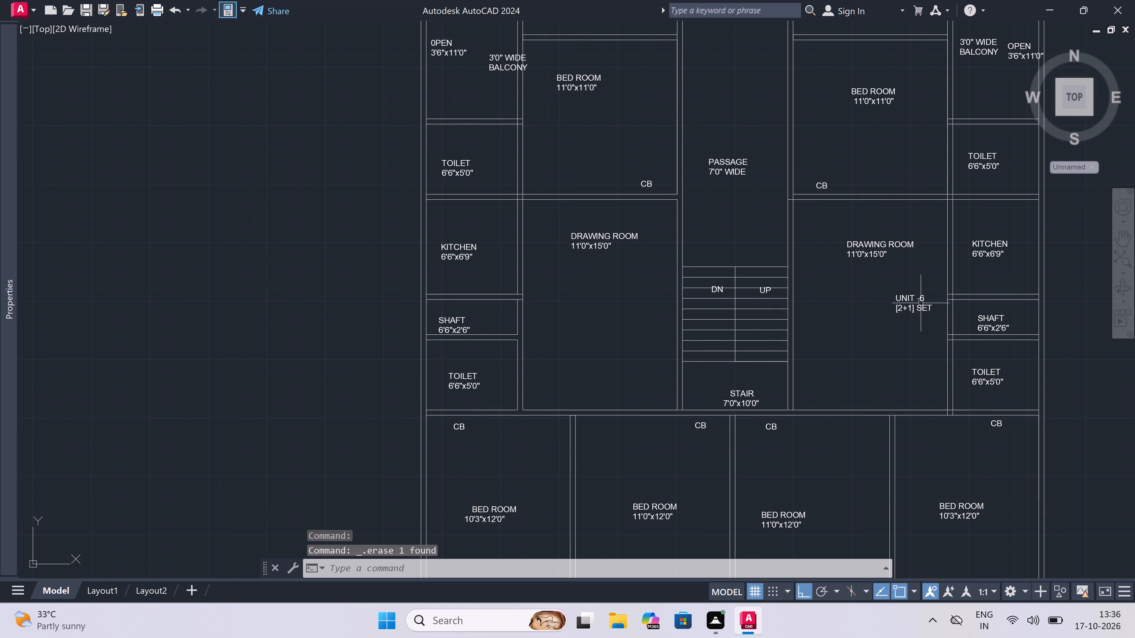
click(908, 307)
key(Delete)
Draw a U-shaped direction line over the stair, from above UP around to the DN flight, about 4'-6" wide.
scroll(837, 322, down, 1)
scroll(769, 391, up, 2)
scroll(740, 329, down, 3)
scroll(738, 291, up, 3)
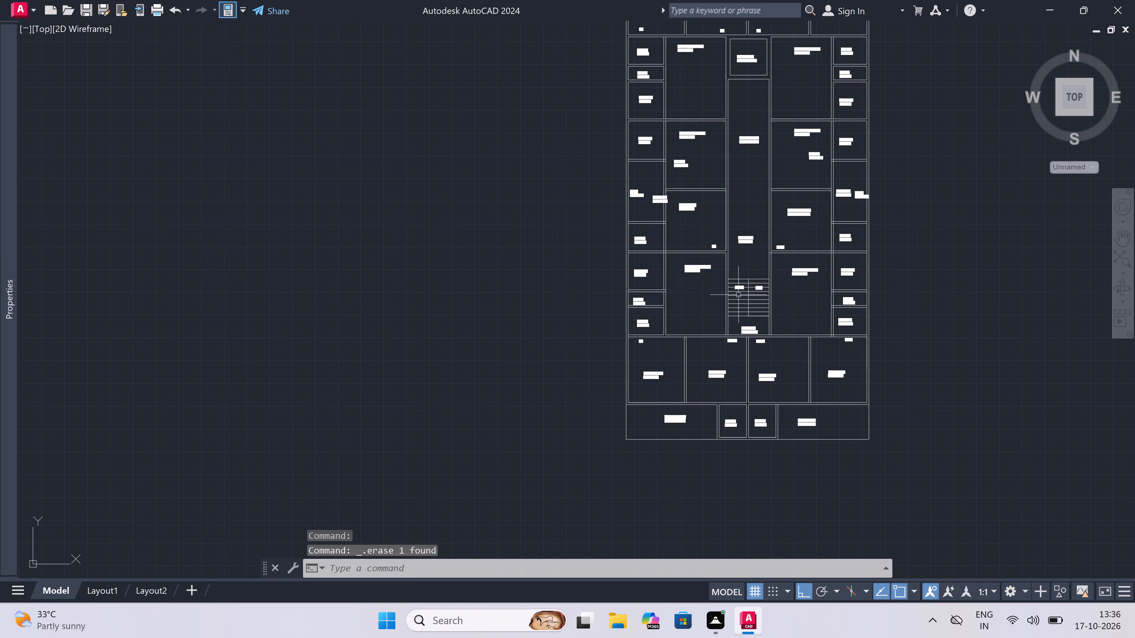
text(l)
key(space)
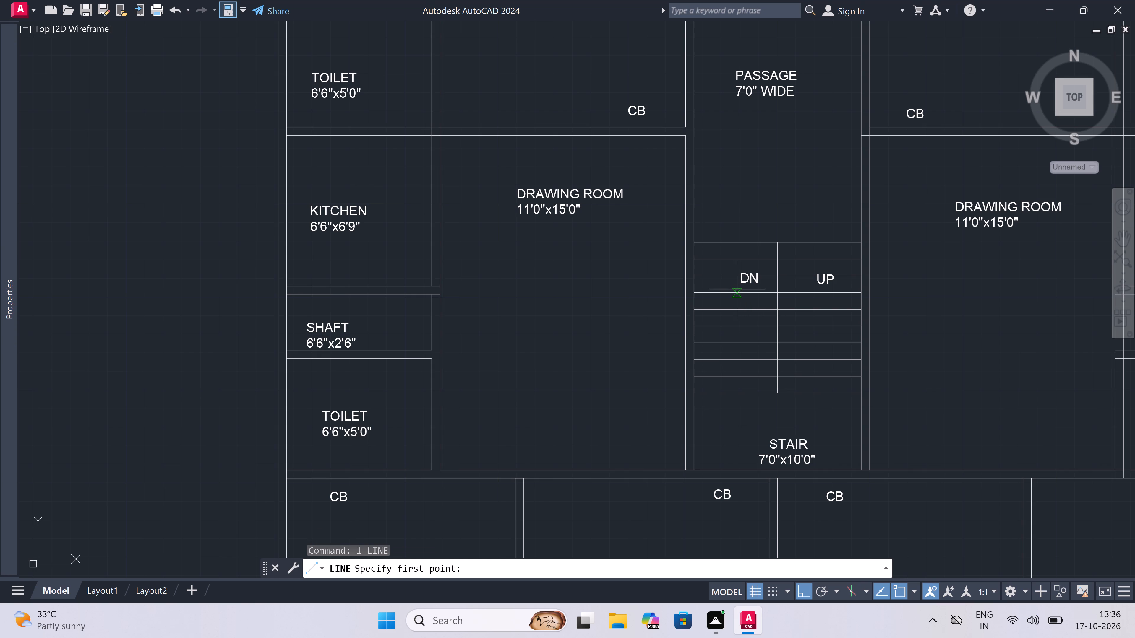
click(827, 235)
click(826, 419)
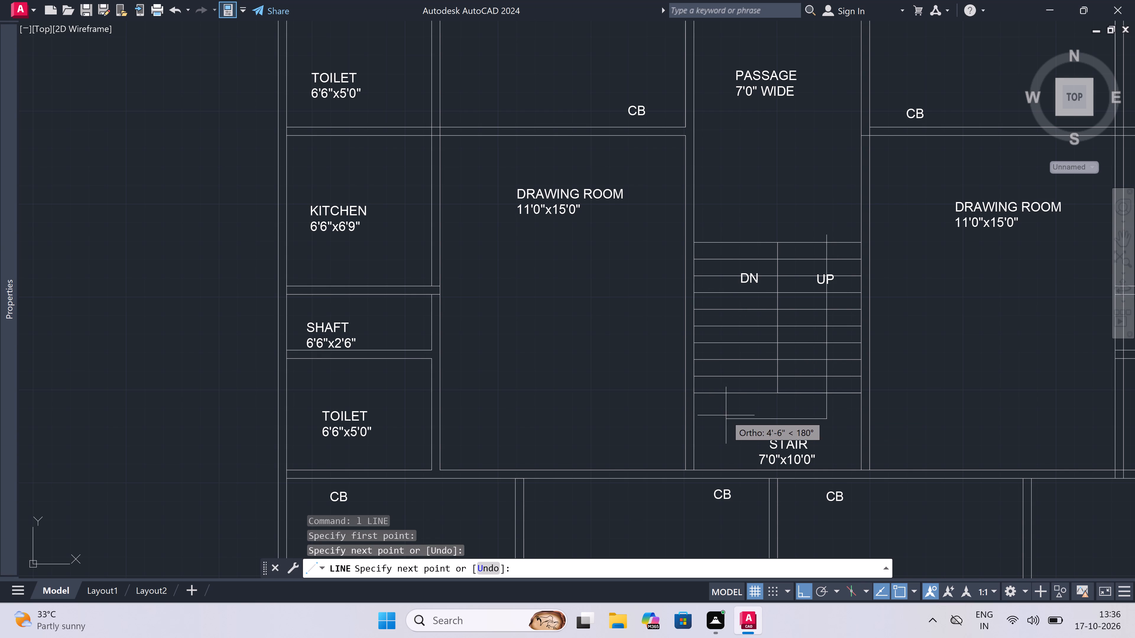
drag(726, 415, 726, 412)
click(729, 344)
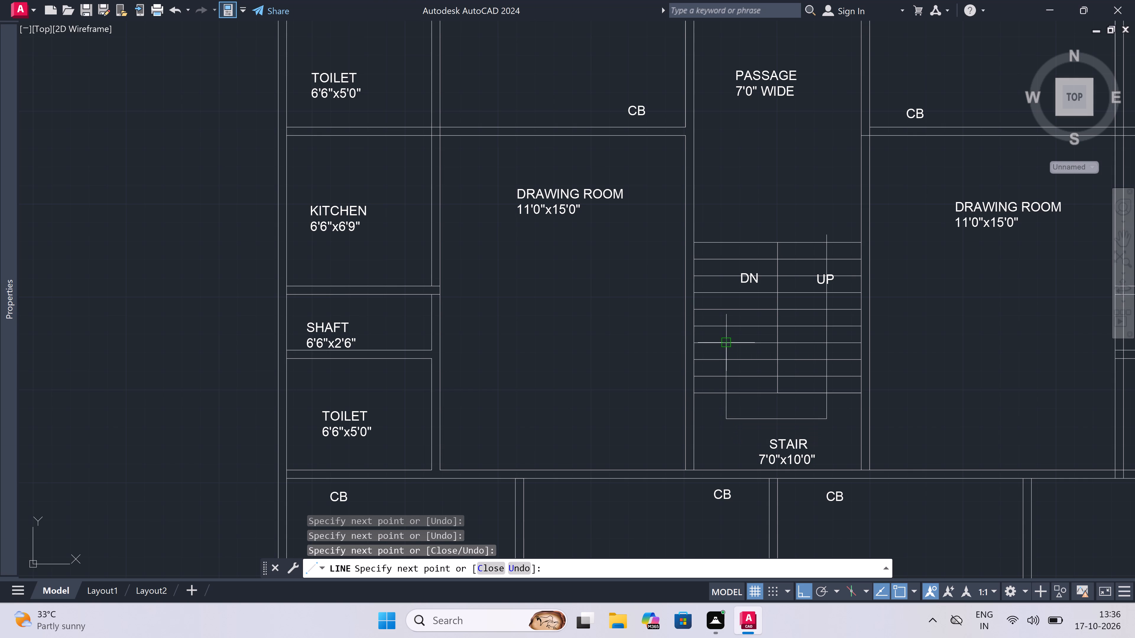
key(Escape)
Turn off the clean-screen display to bring back the ribbon, keeping the drawing window maximised.
scroll(729, 344, down, 2)
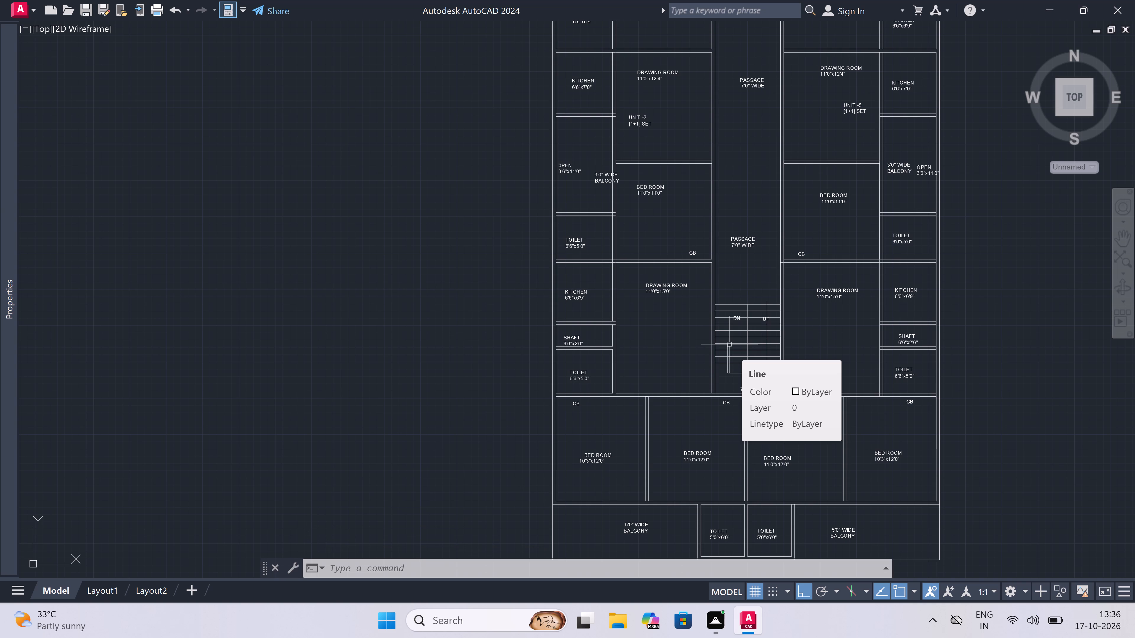
scroll(729, 344, down, 4)
scroll(725, 368, up, 1)
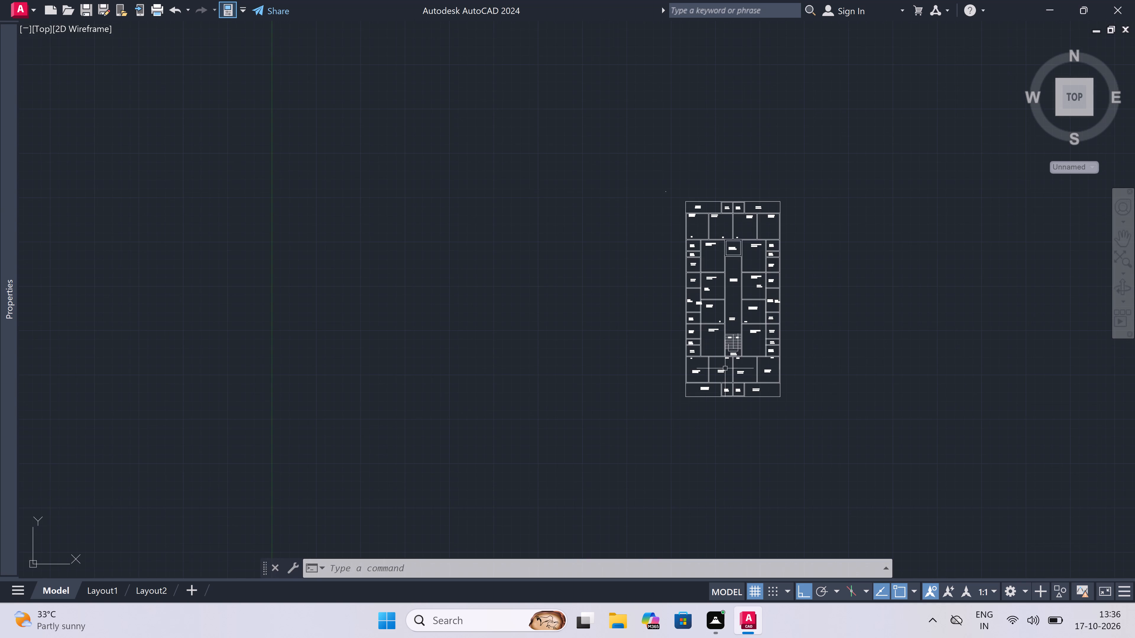
scroll(725, 368, up, 3)
click(1097, 587)
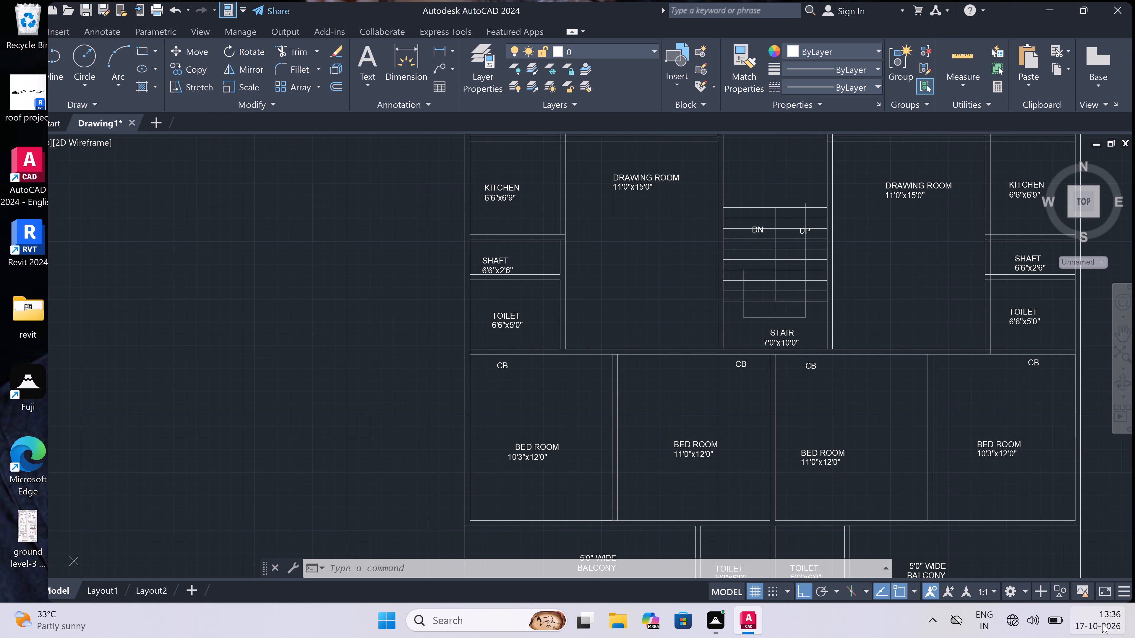
click(1083, 15)
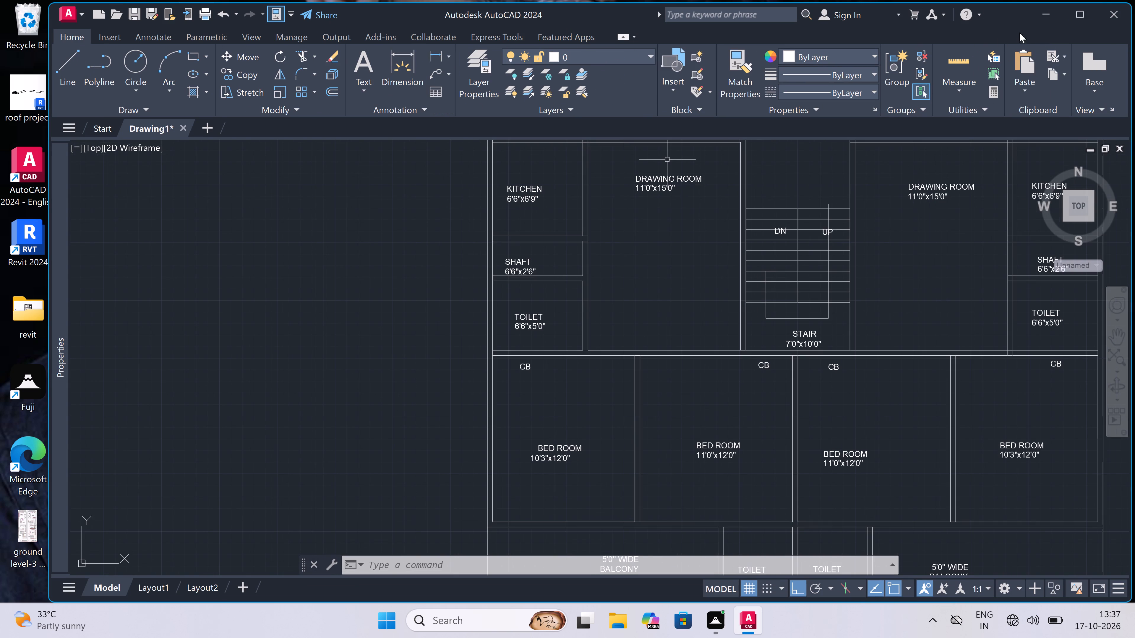
click(1076, 11)
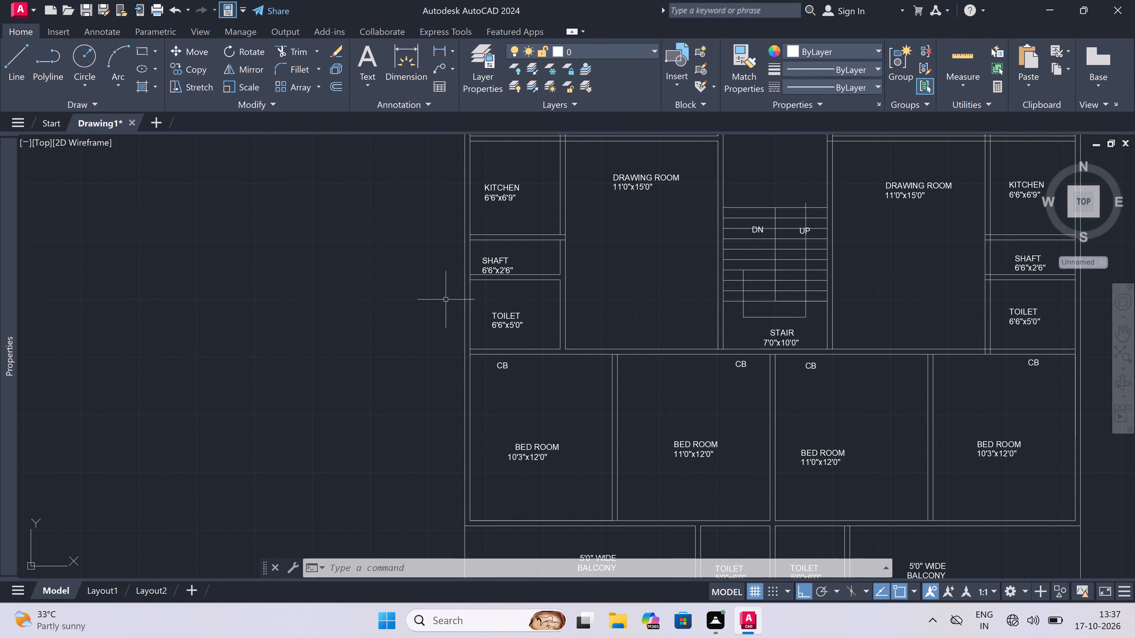
Delete the stair's tread lines, centre line and U-shaped direction line, keeping the DN, UP and STAIR labels.
scroll(621, 300, down, 3)
scroll(646, 277, up, 3)
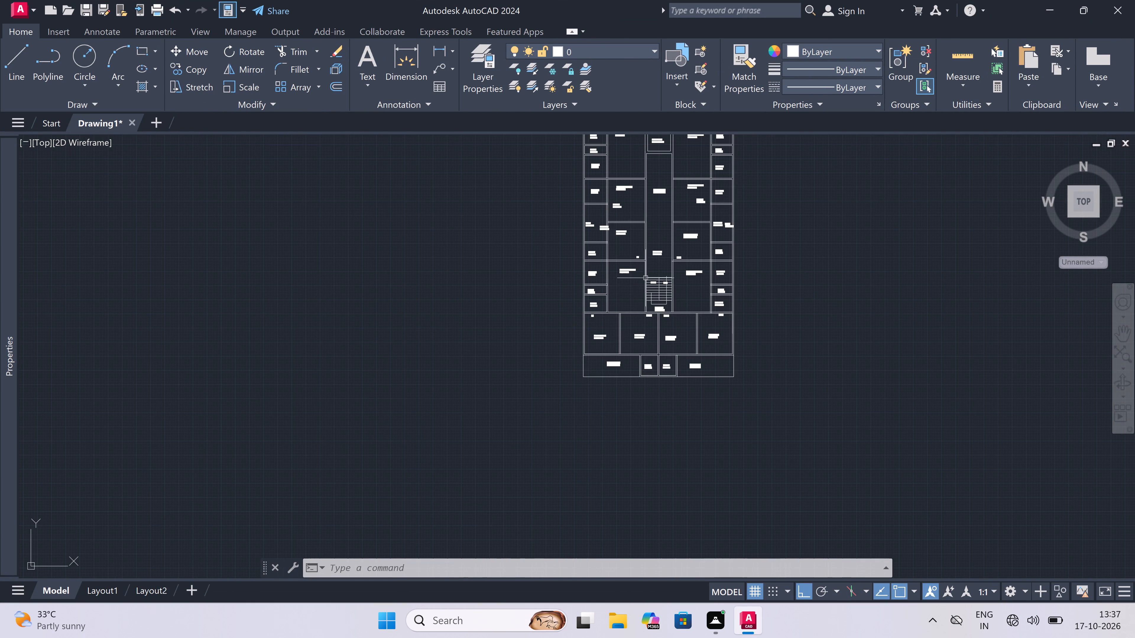
scroll(714, 313, up, 1)
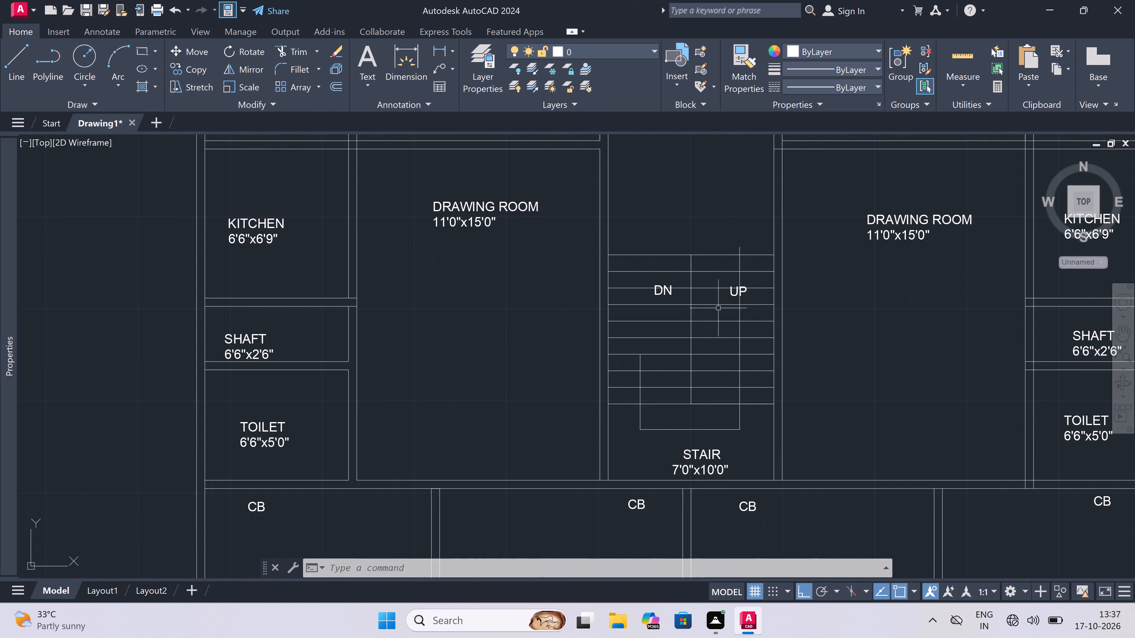
double_click(728, 237)
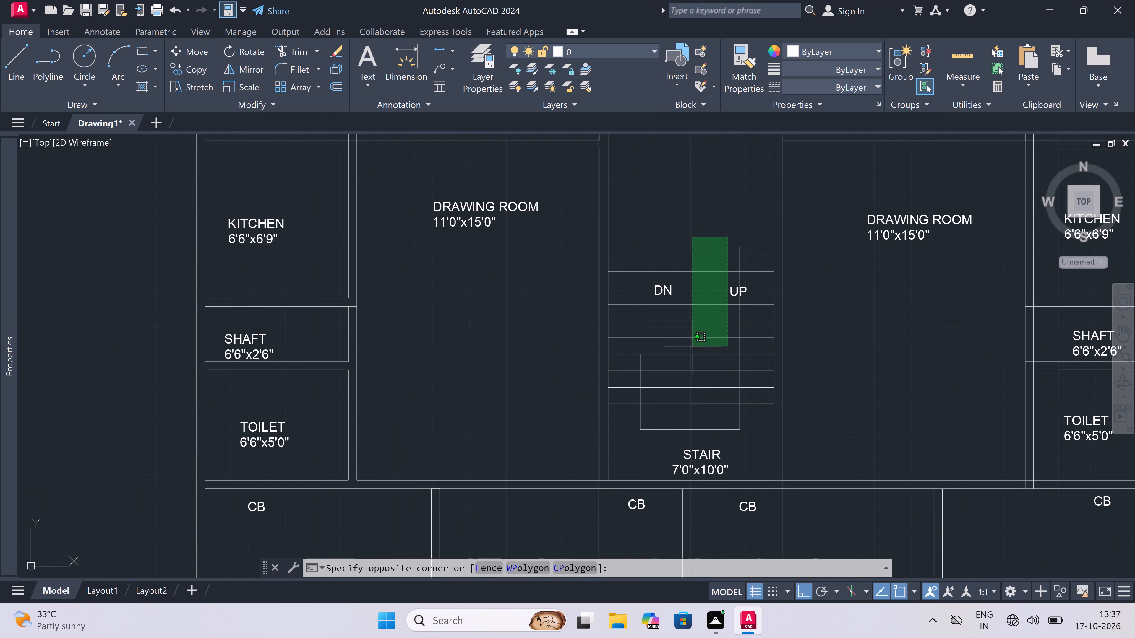
click(675, 419)
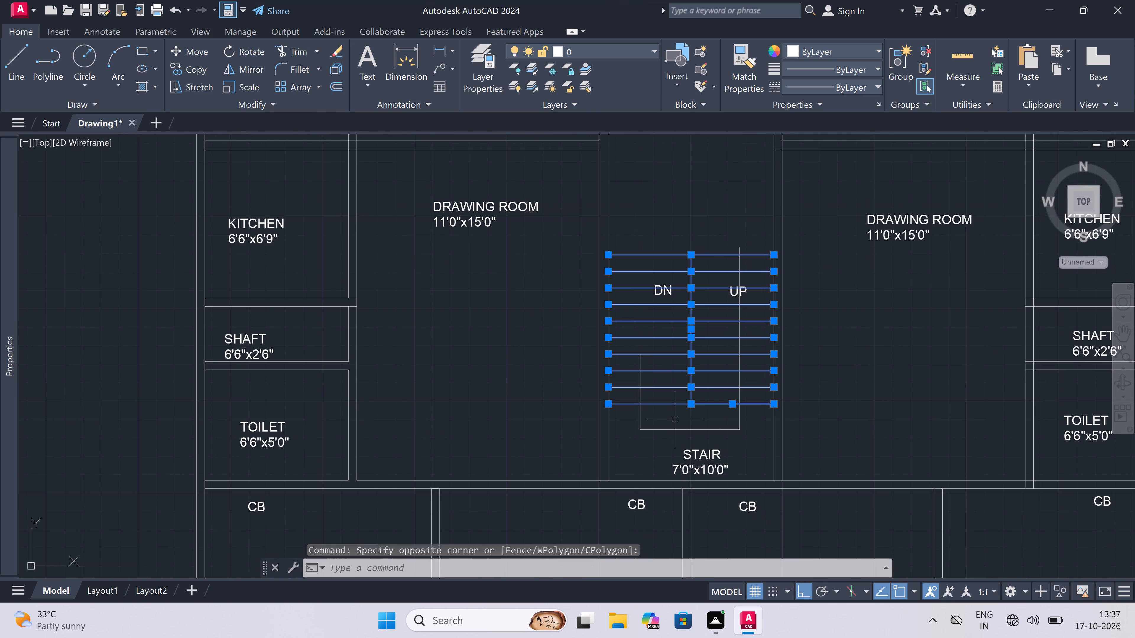
click(675, 419)
click(625, 435)
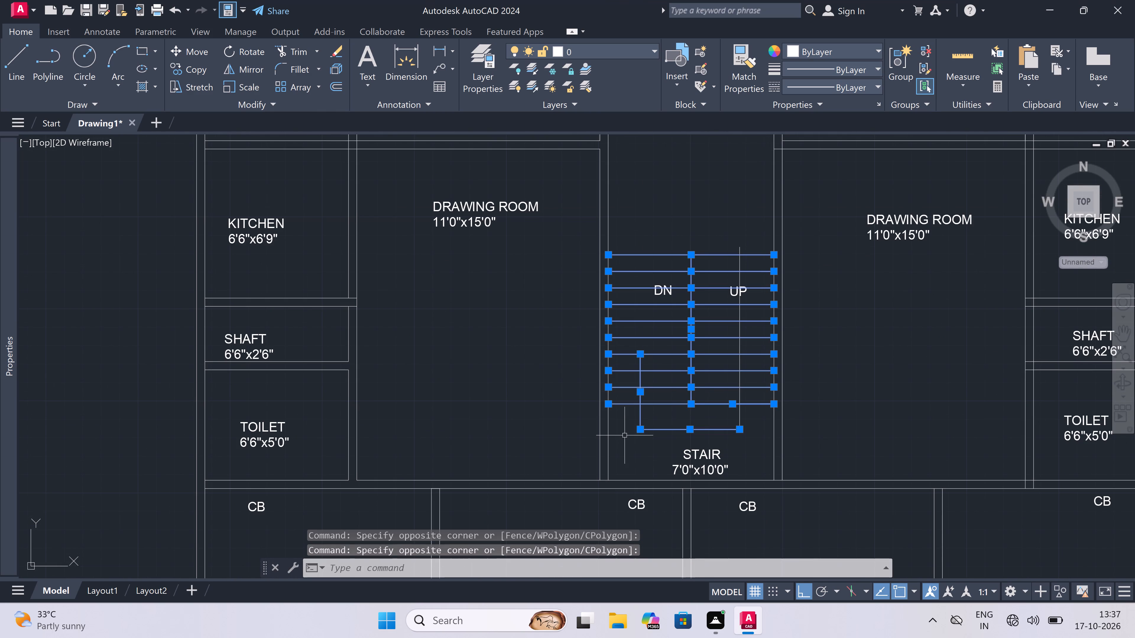
key(Delete)
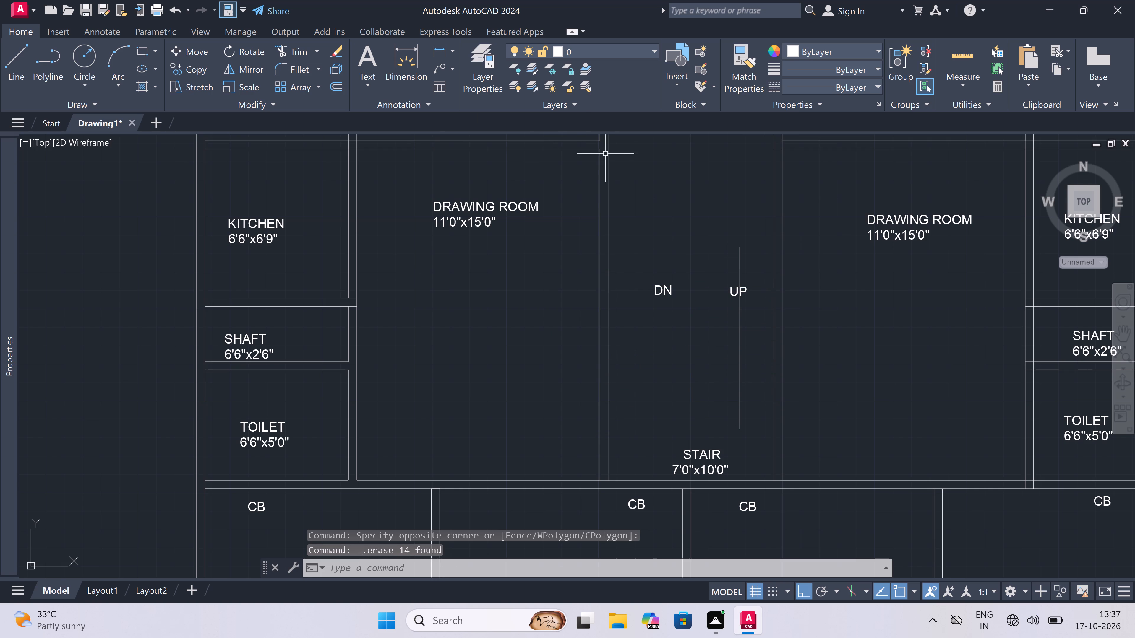
click(737, 331)
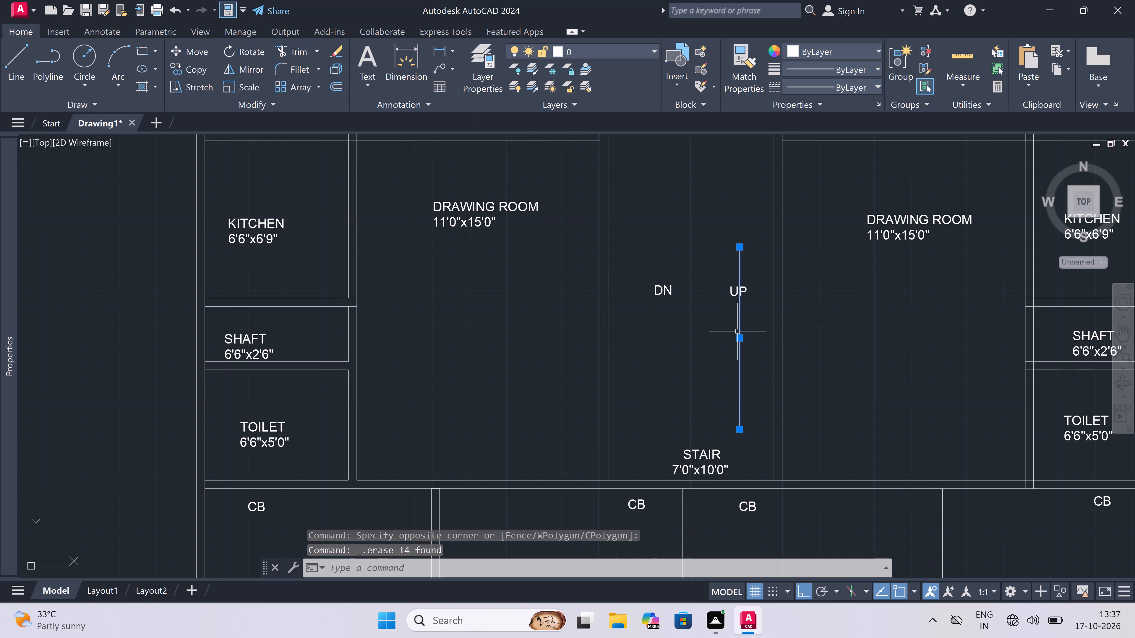
key(Delete)
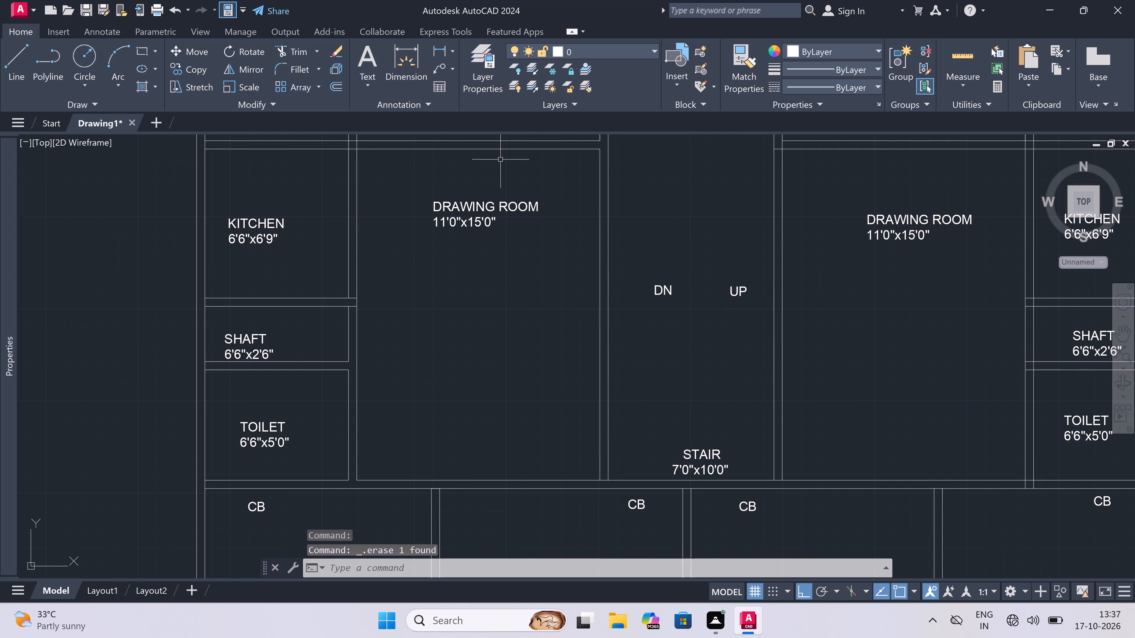
Create a new layer named line1 and set its colour to index 31.
click(469, 68)
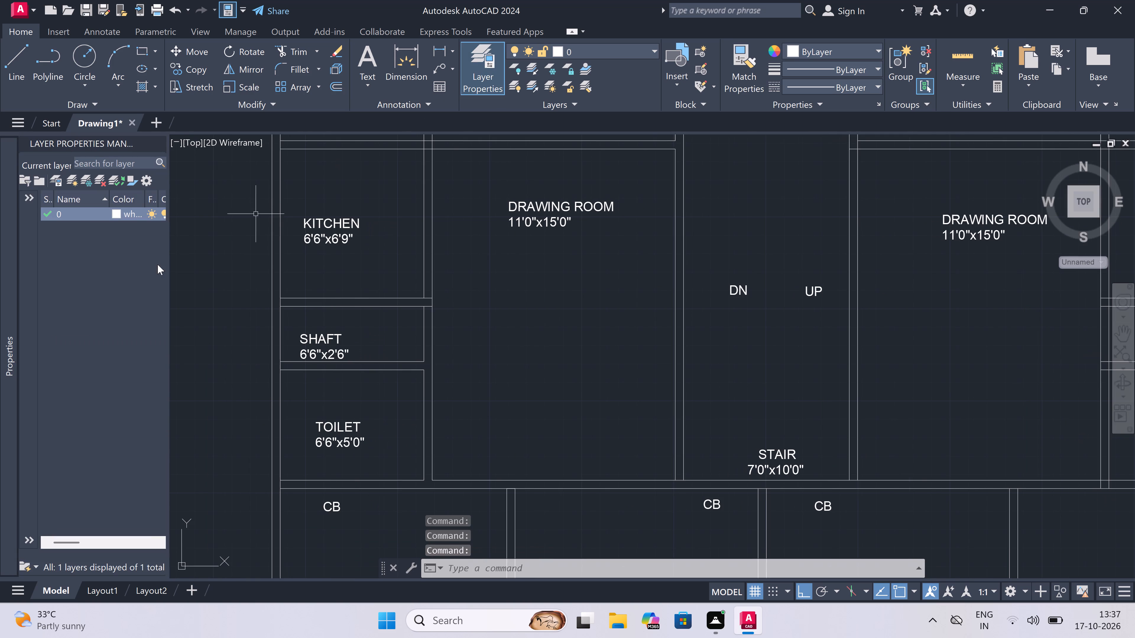
right_click(117, 277)
click(186, 288)
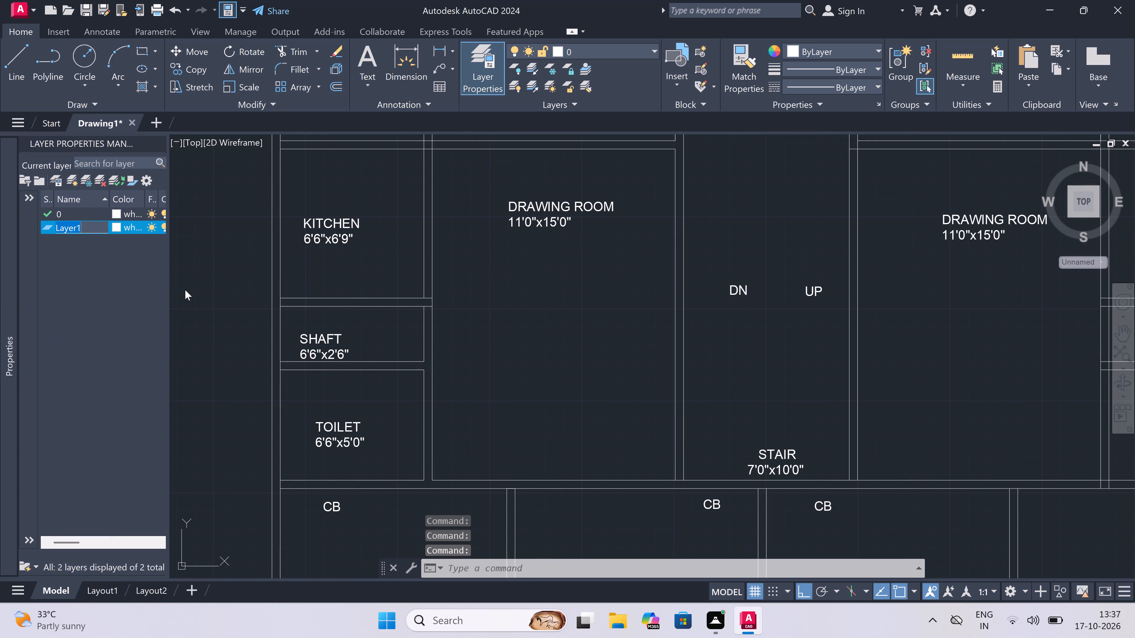
key(BackSpace)
text(lin)
key(e)
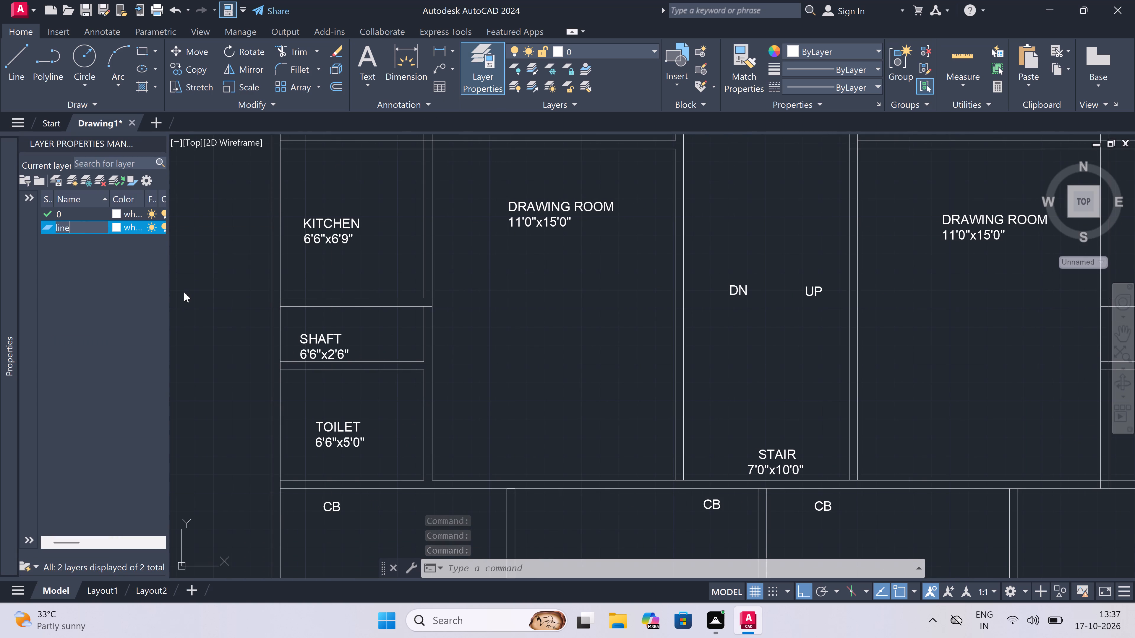
key(1)
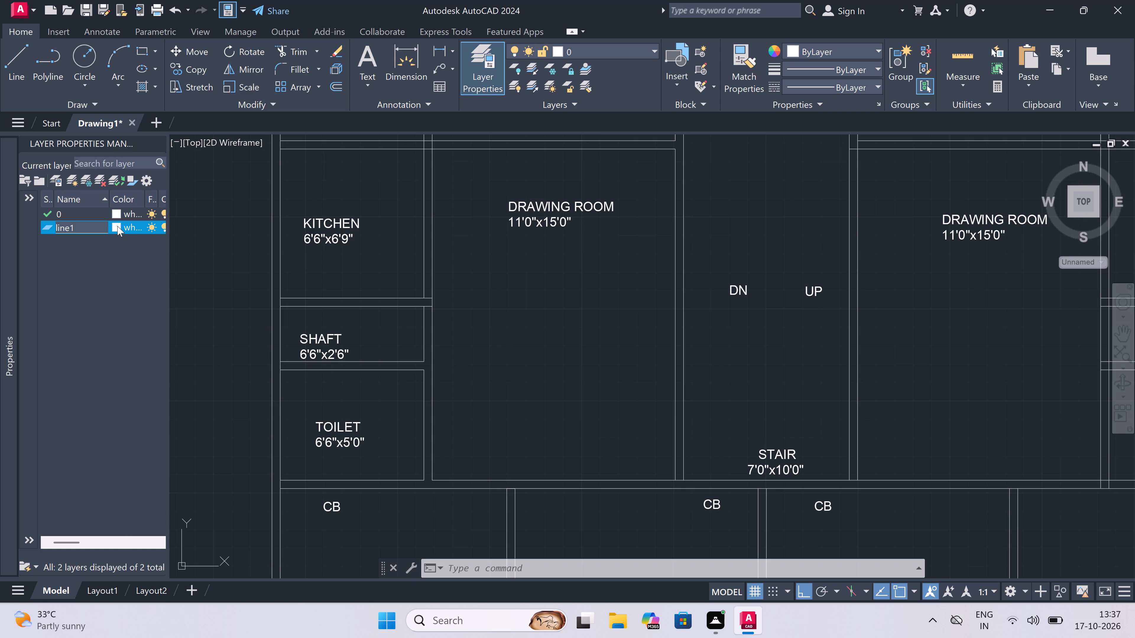
double_click(117, 226)
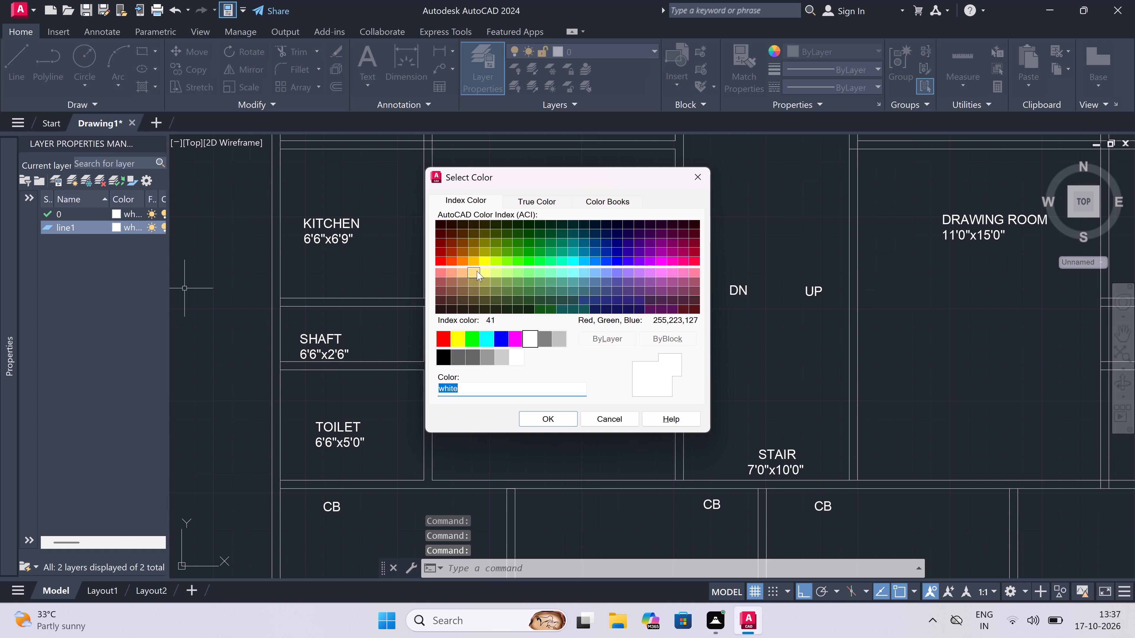
click(458, 270)
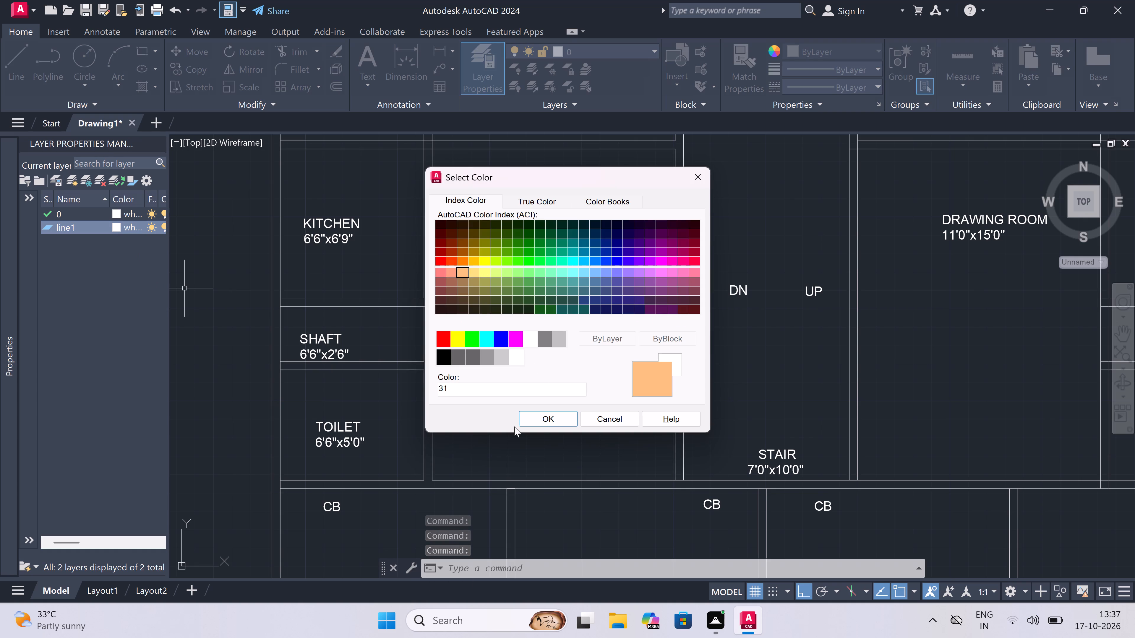
click(541, 419)
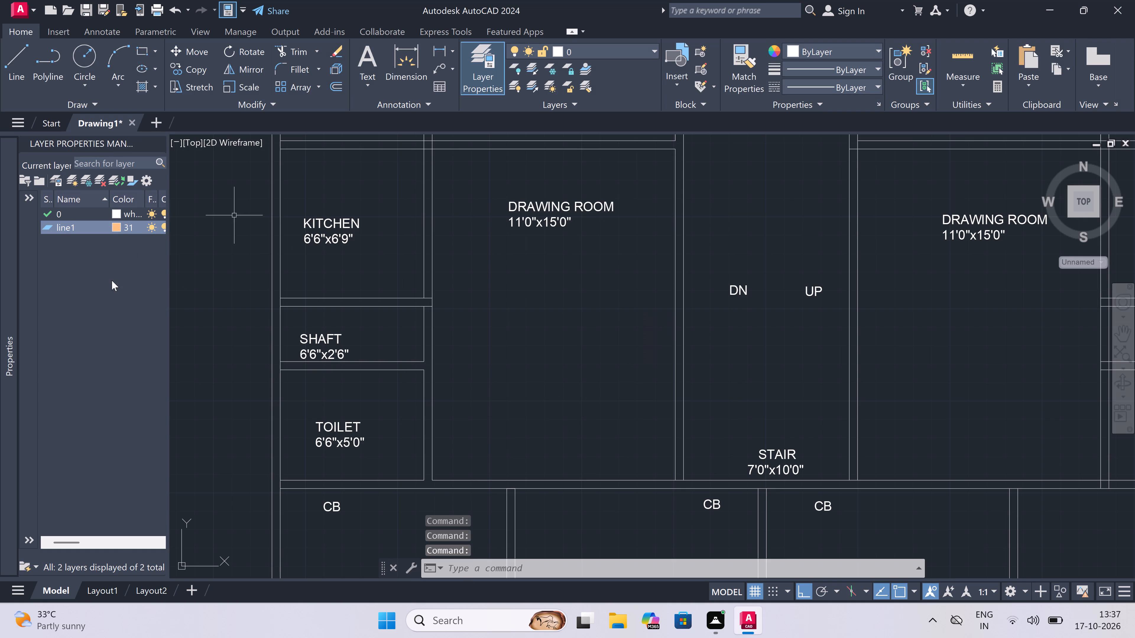
Create a new layer named line2 and set its colour to index 71.
right_click(107, 284)
click(161, 282)
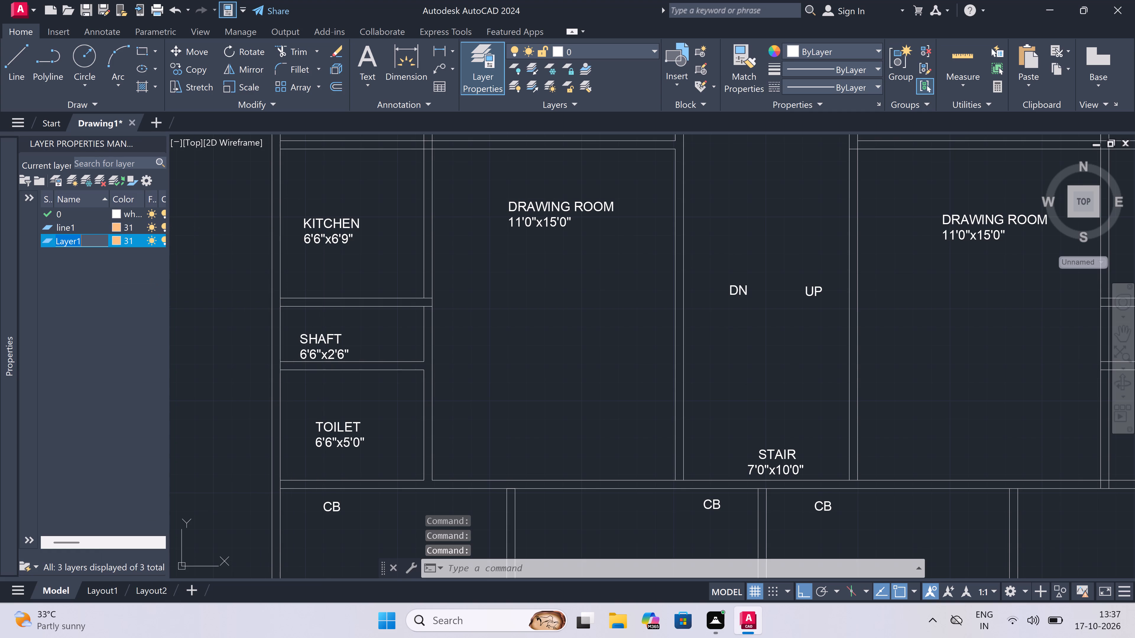
key(BackSpace)
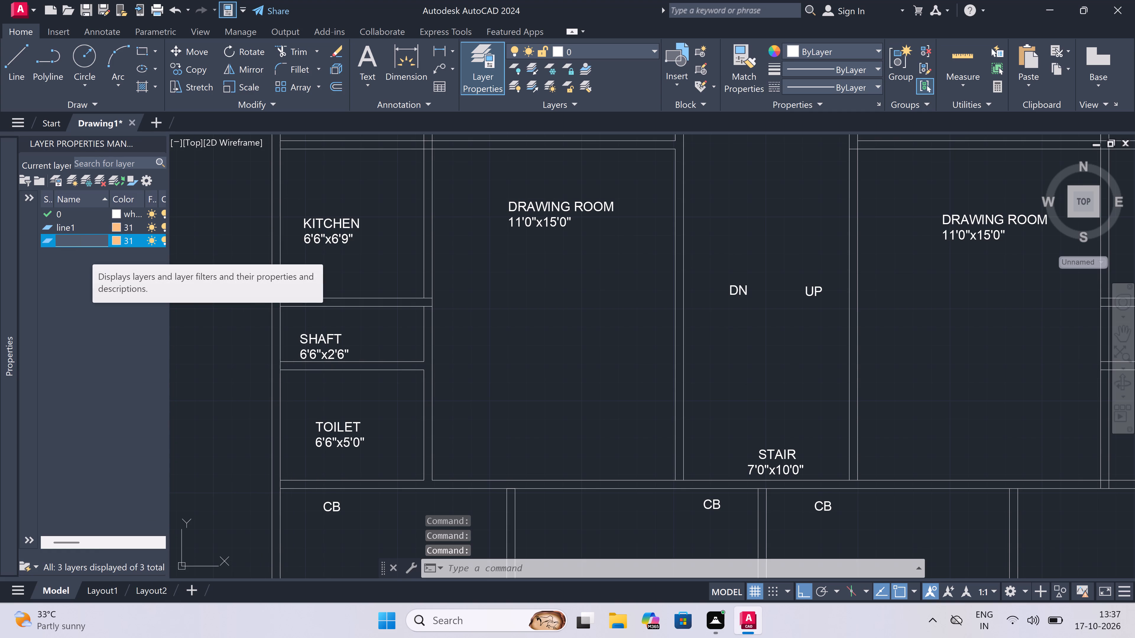
text(line)
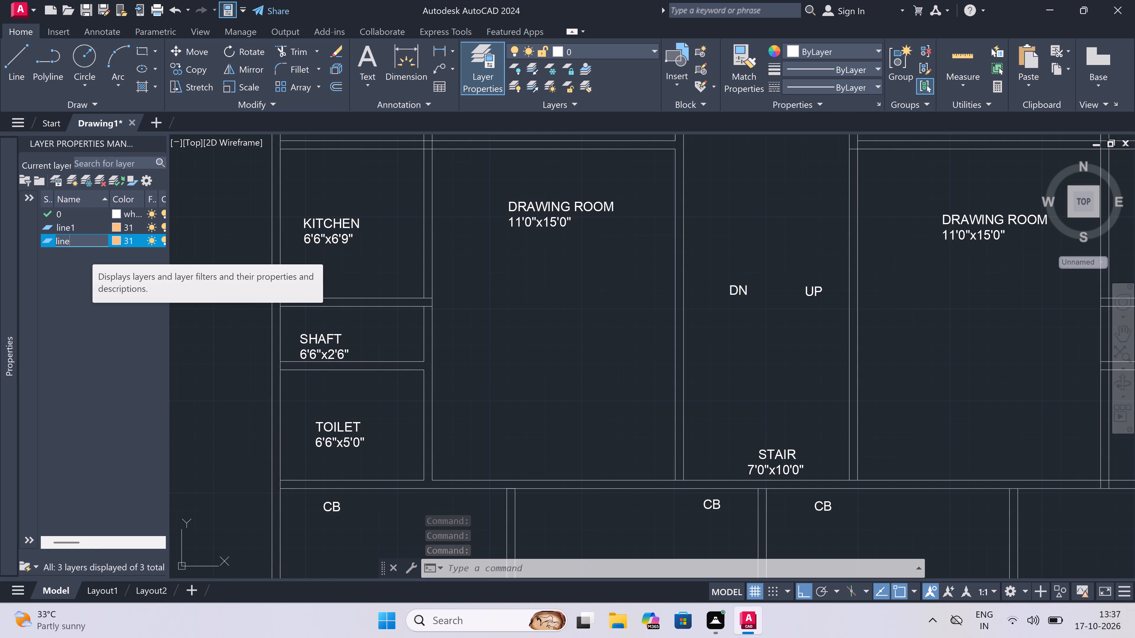
key(3)
key(BackSpace)
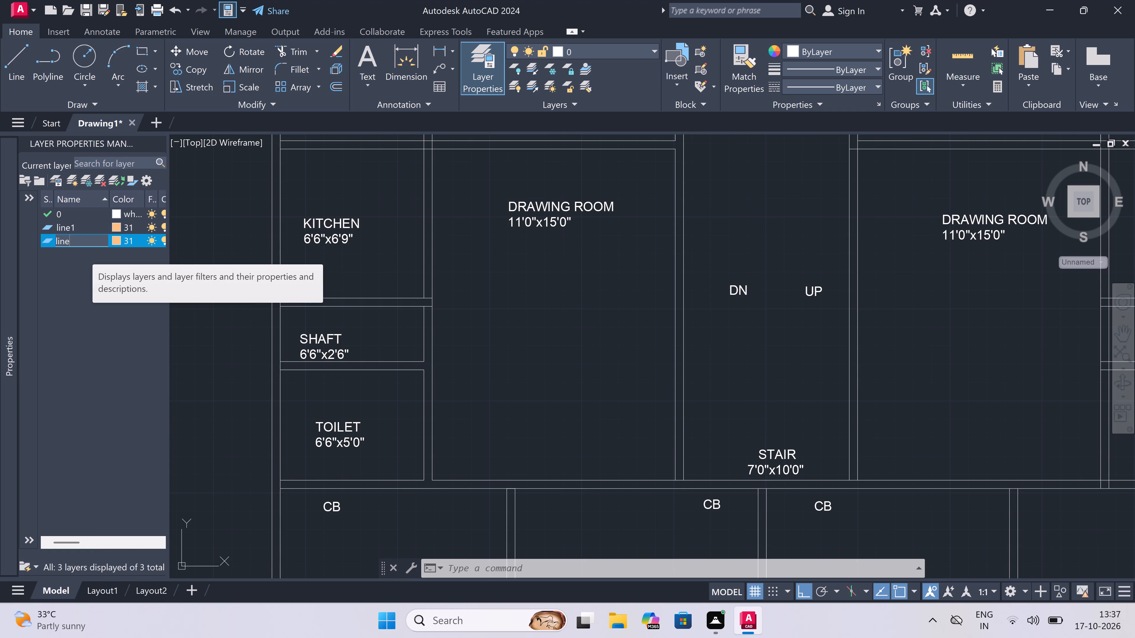
key(2)
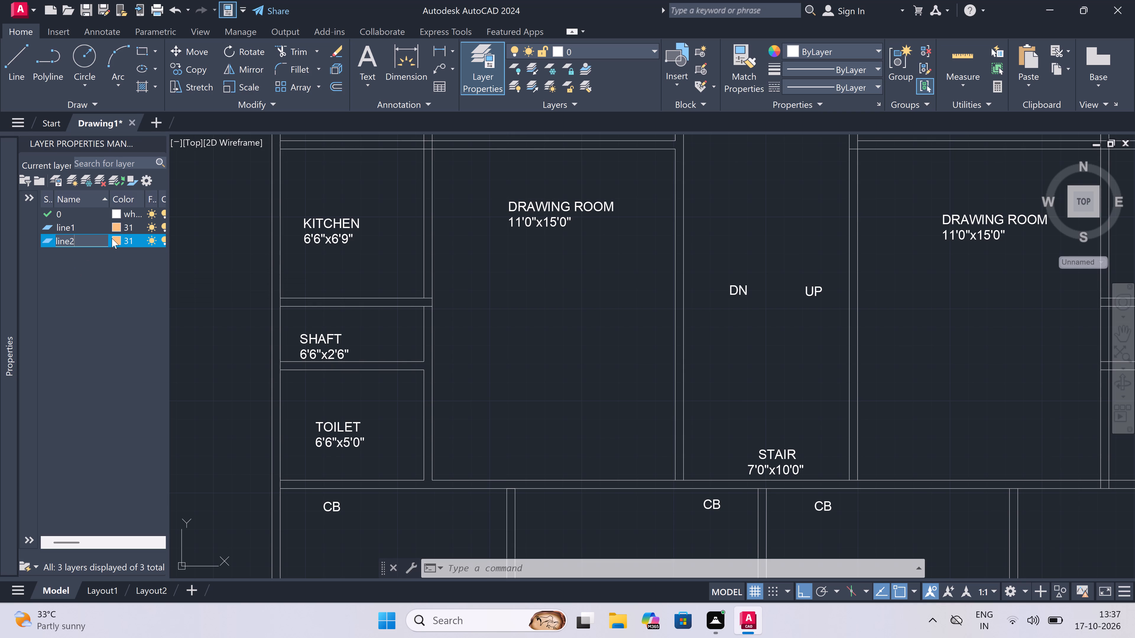
click(116, 239)
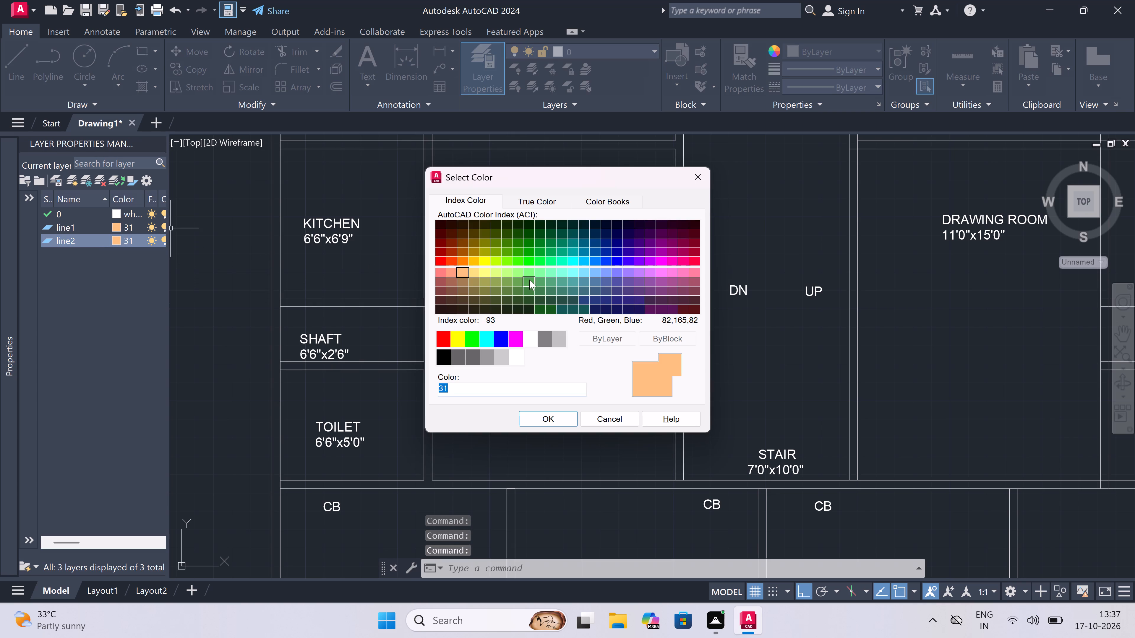
click(507, 270)
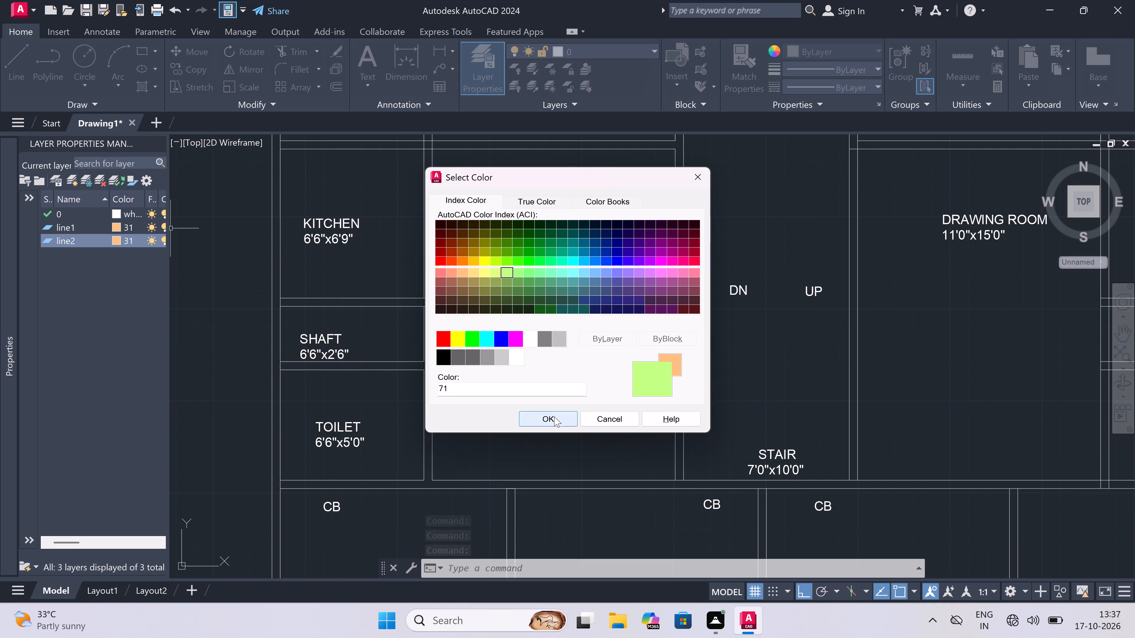
click(554, 416)
Set line2 as the current layer.
right_click(36, 263)
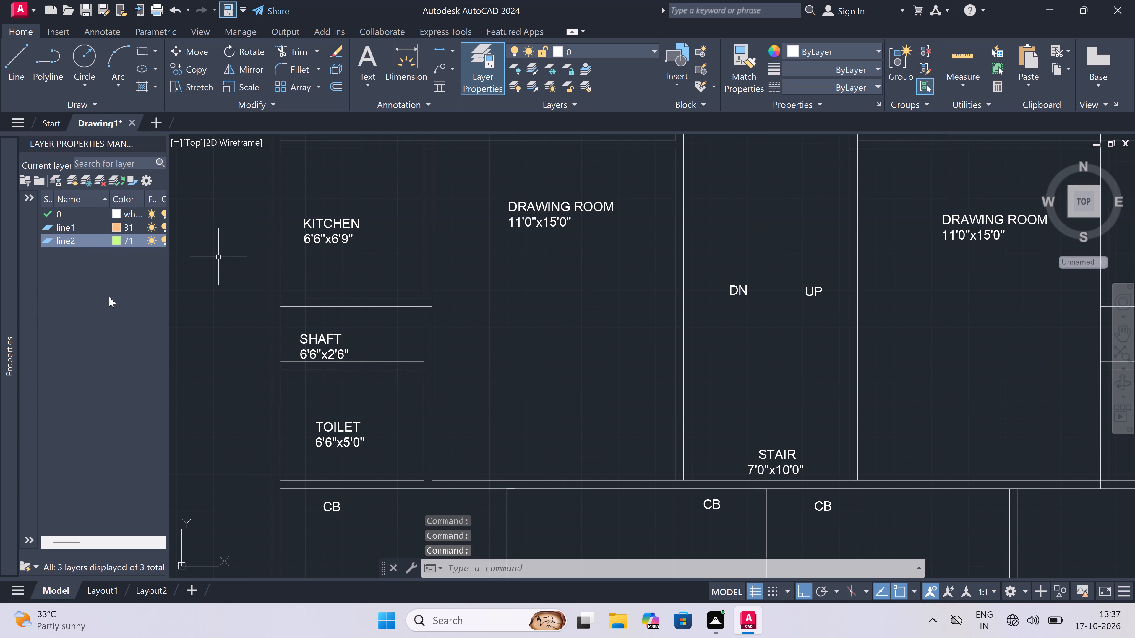
right_click(80, 280)
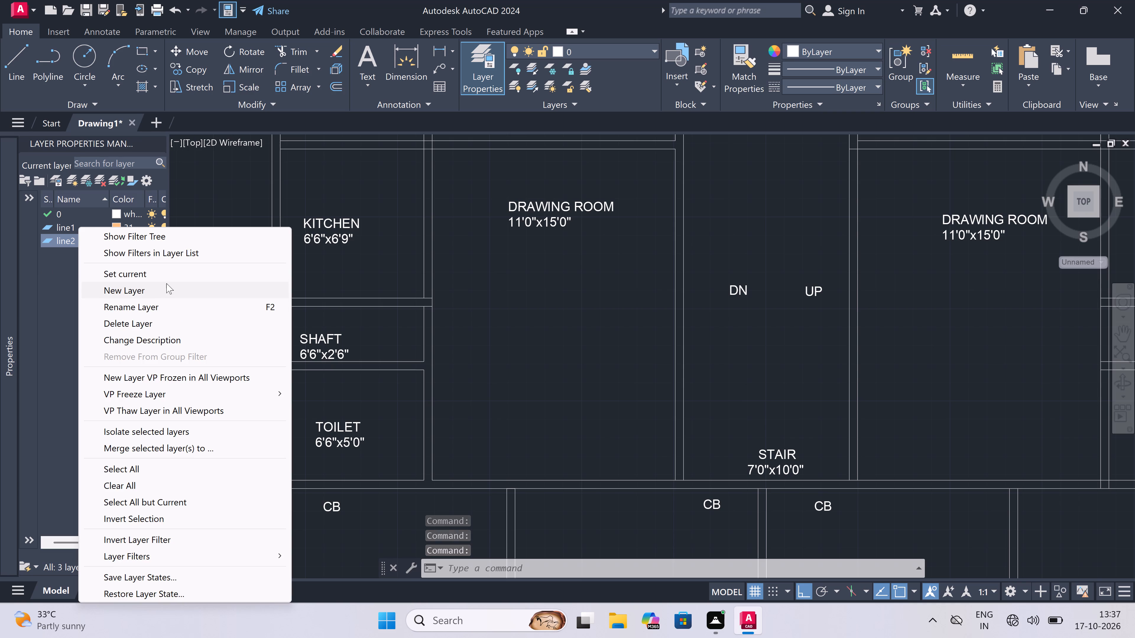
click(168, 281)
Create a new layer named line3 and set its colour to index 171.
right_click(97, 281)
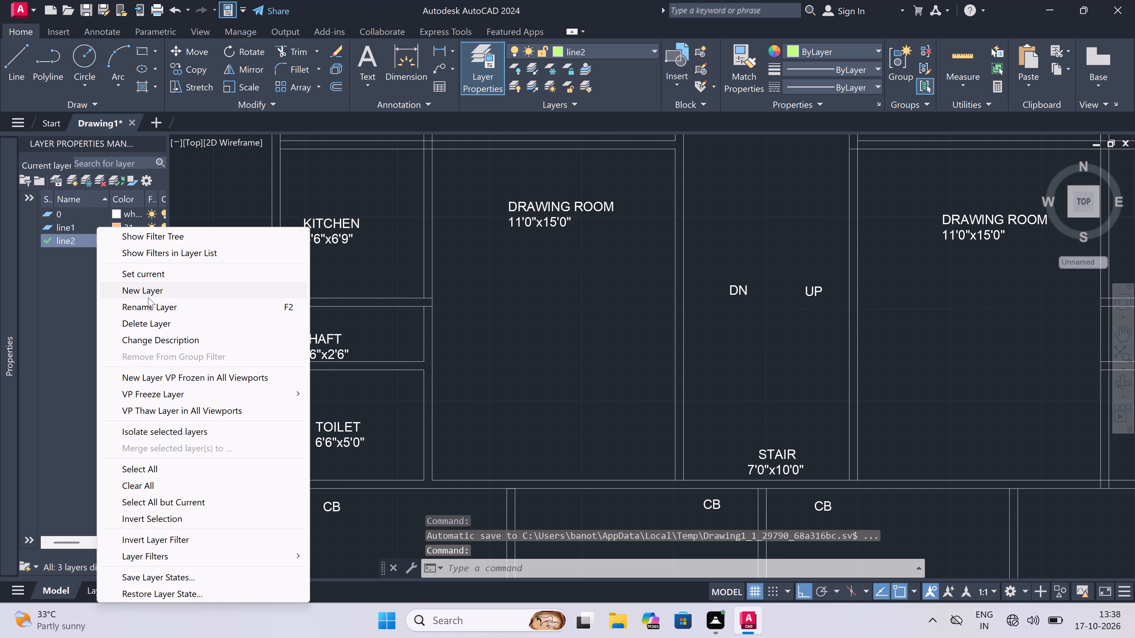
click(148, 296)
key(BackSpace)
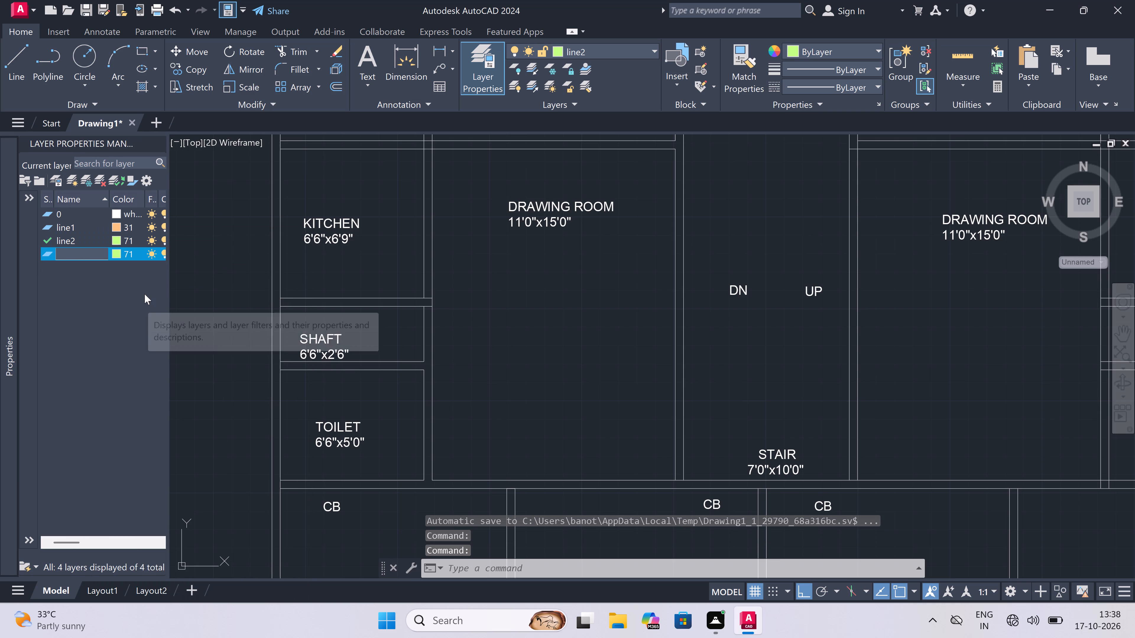
text(li)
text(ne)
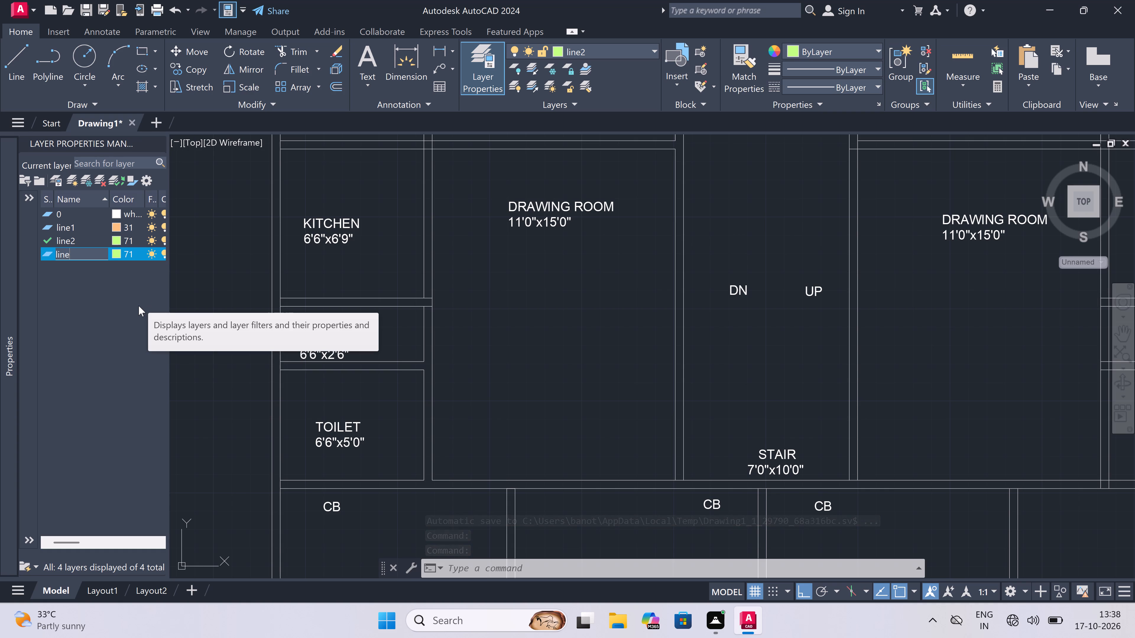
key(3)
click(114, 255)
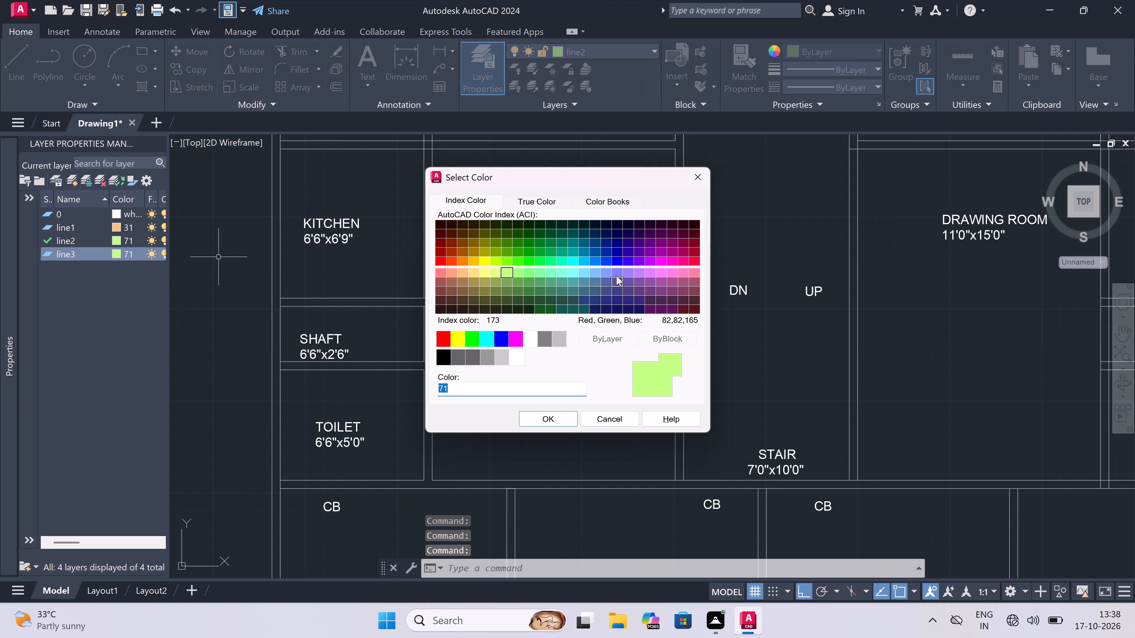
click(616, 275)
click(539, 416)
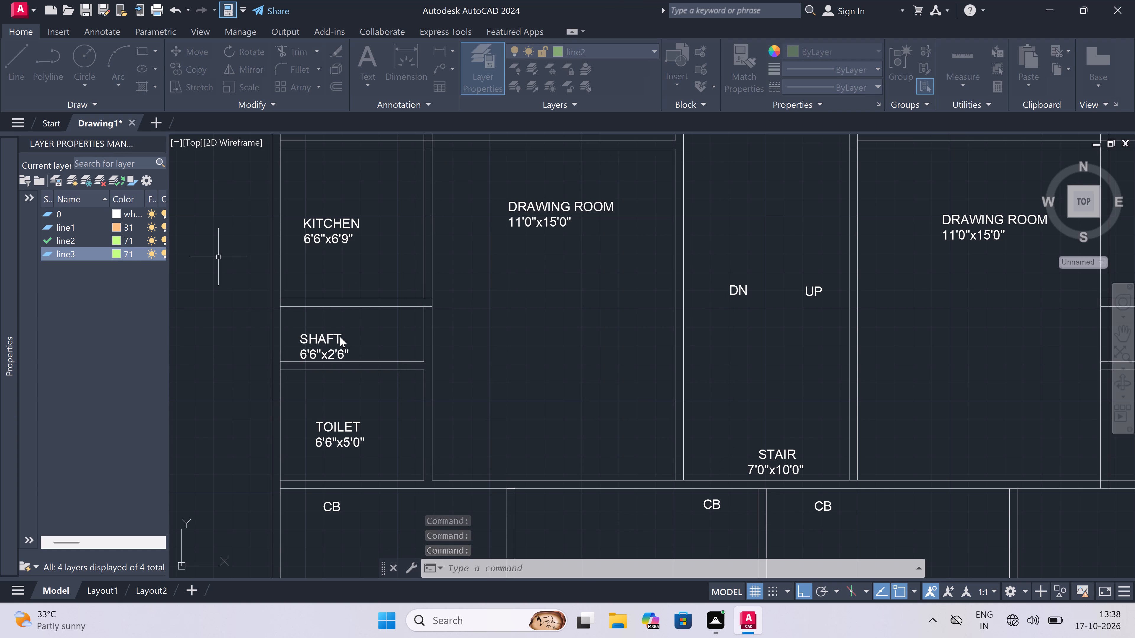
Create a new layer named line4 and set its colour to index 201.
right_click(137, 332)
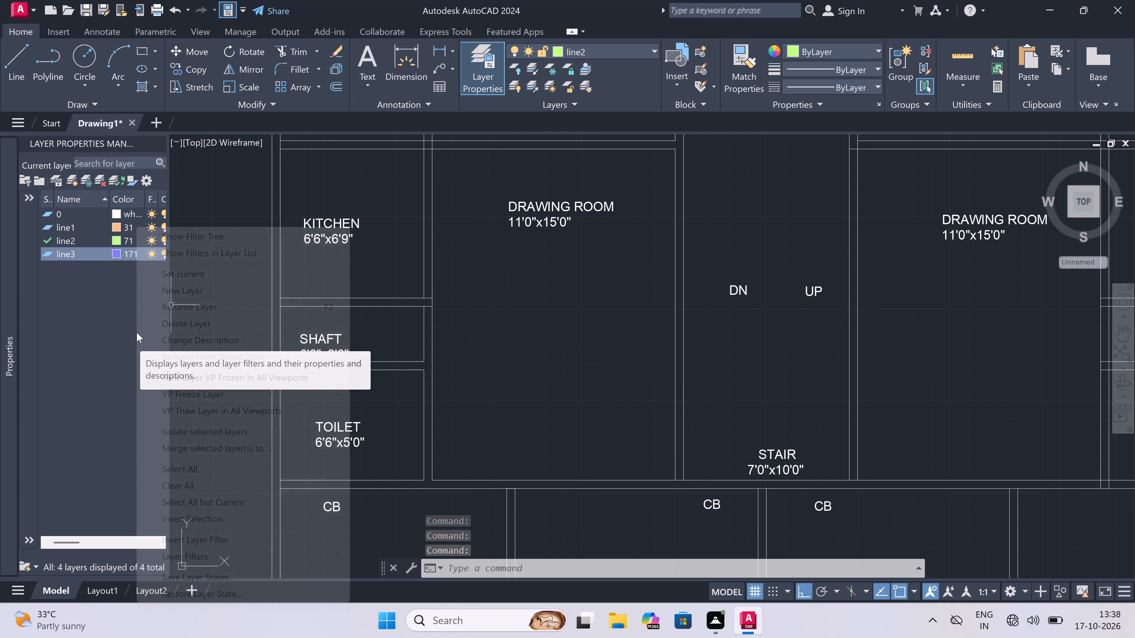
click(199, 293)
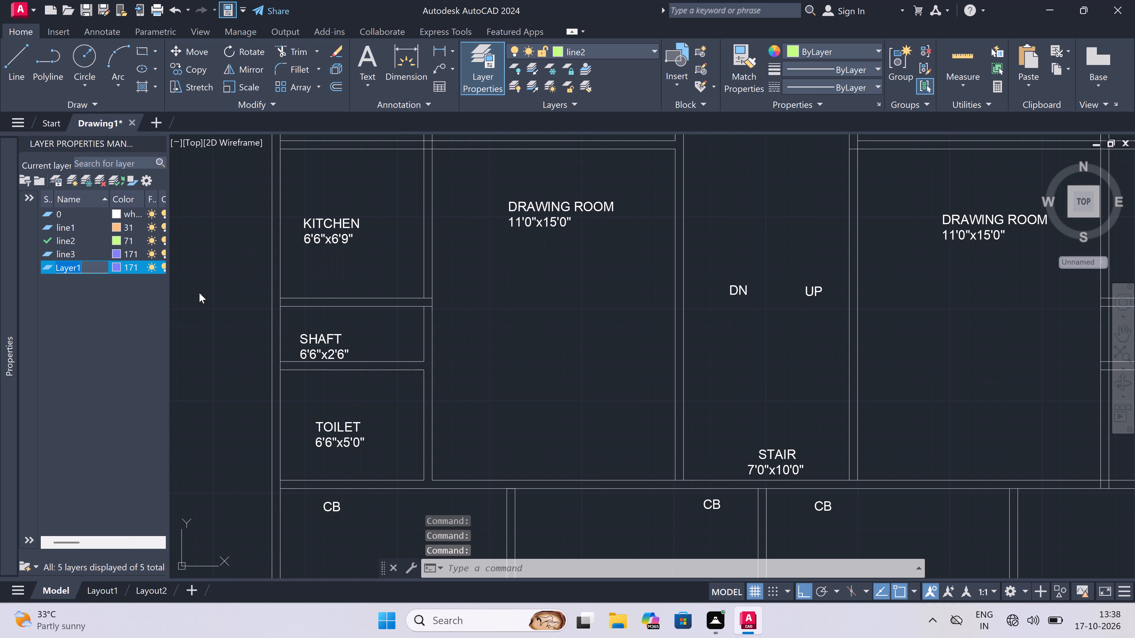
key(BackSpace)
text(lin)
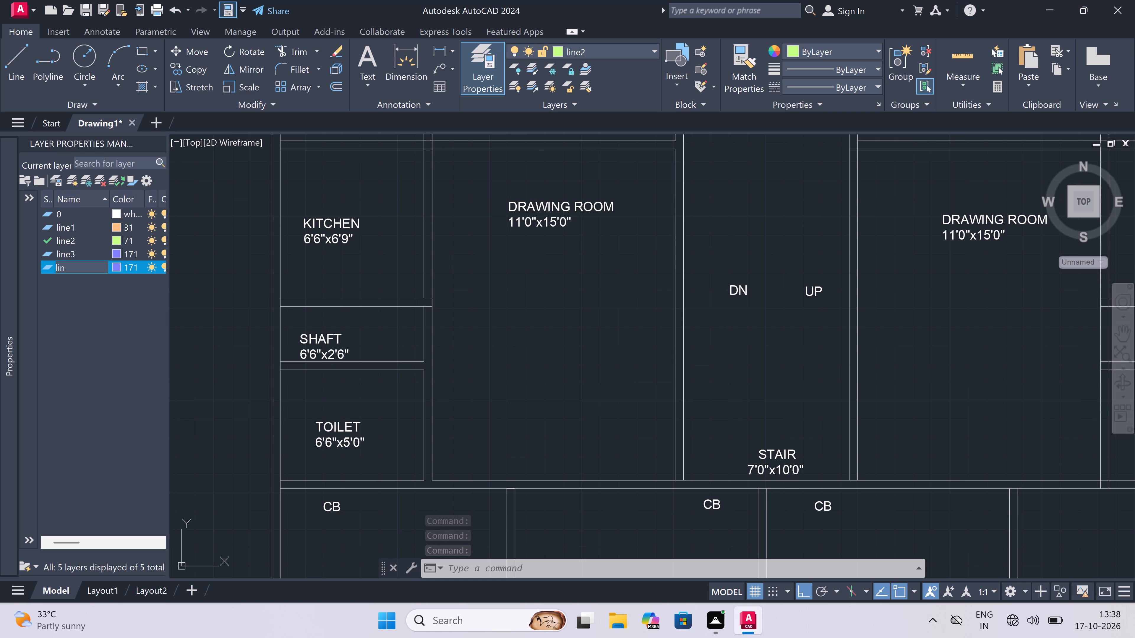
key(e)
key(4)
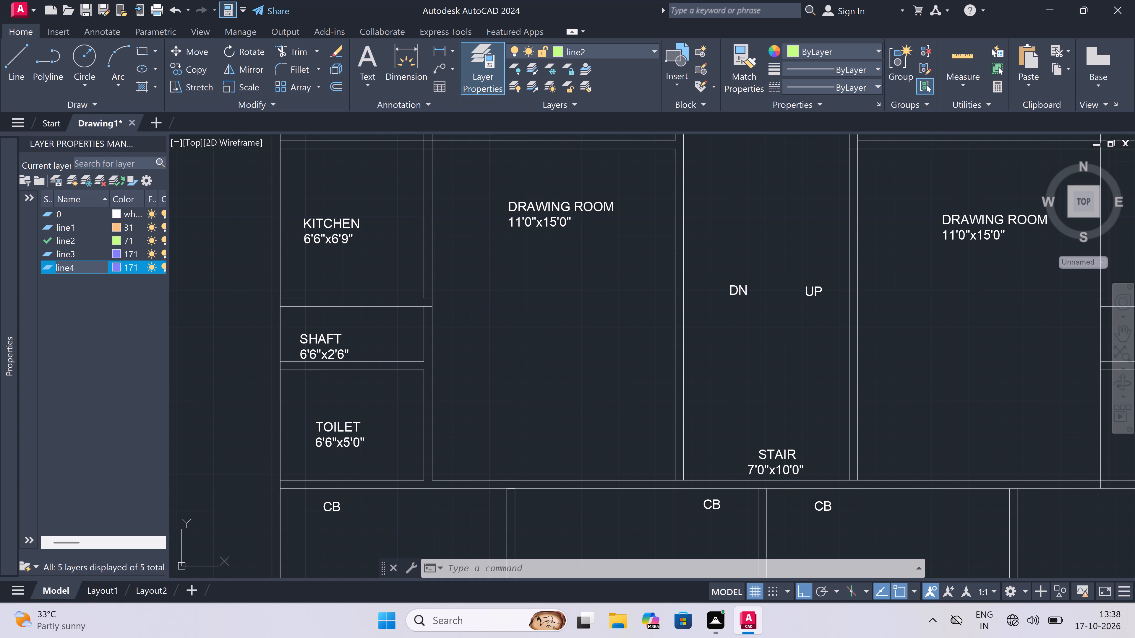
click(116, 265)
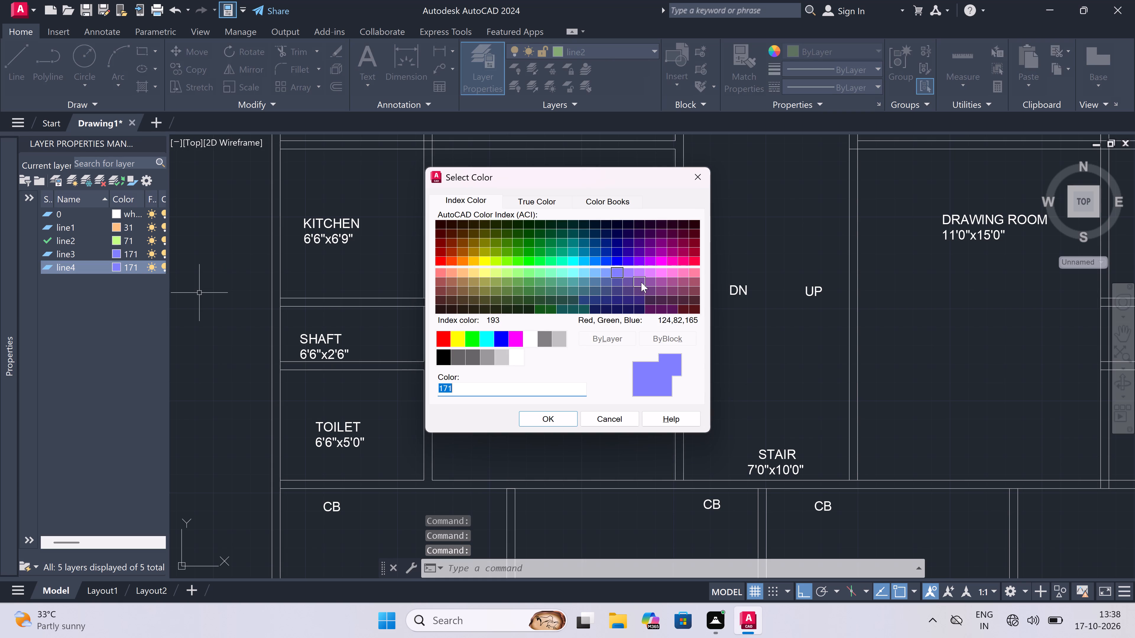
click(648, 274)
click(560, 416)
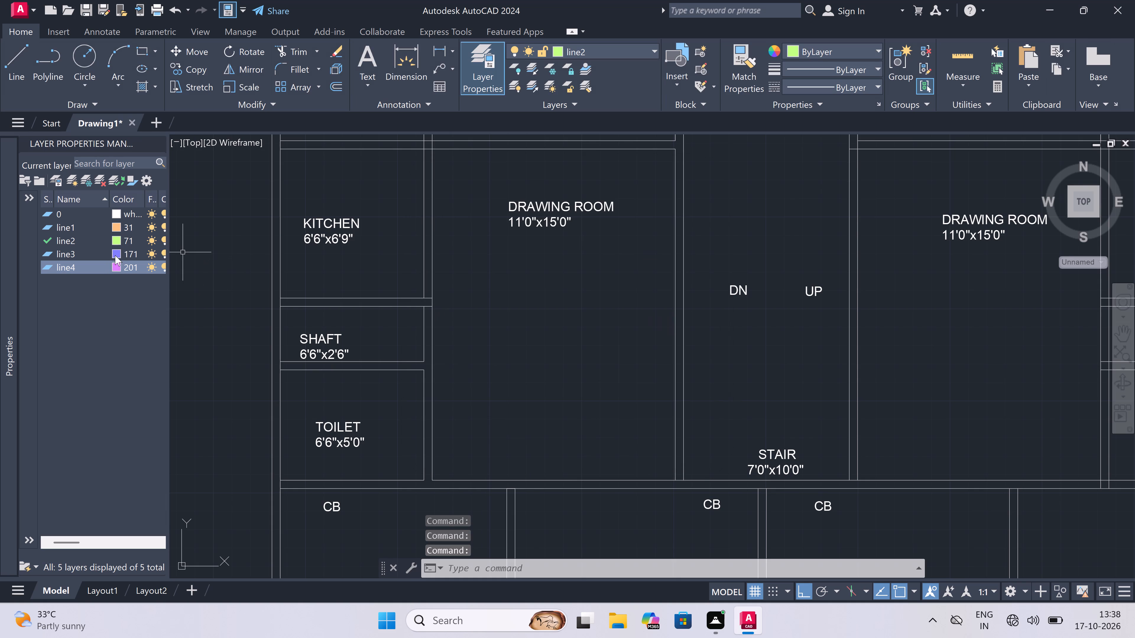
Change the colour of layer line1 to index 21.
click(117, 222)
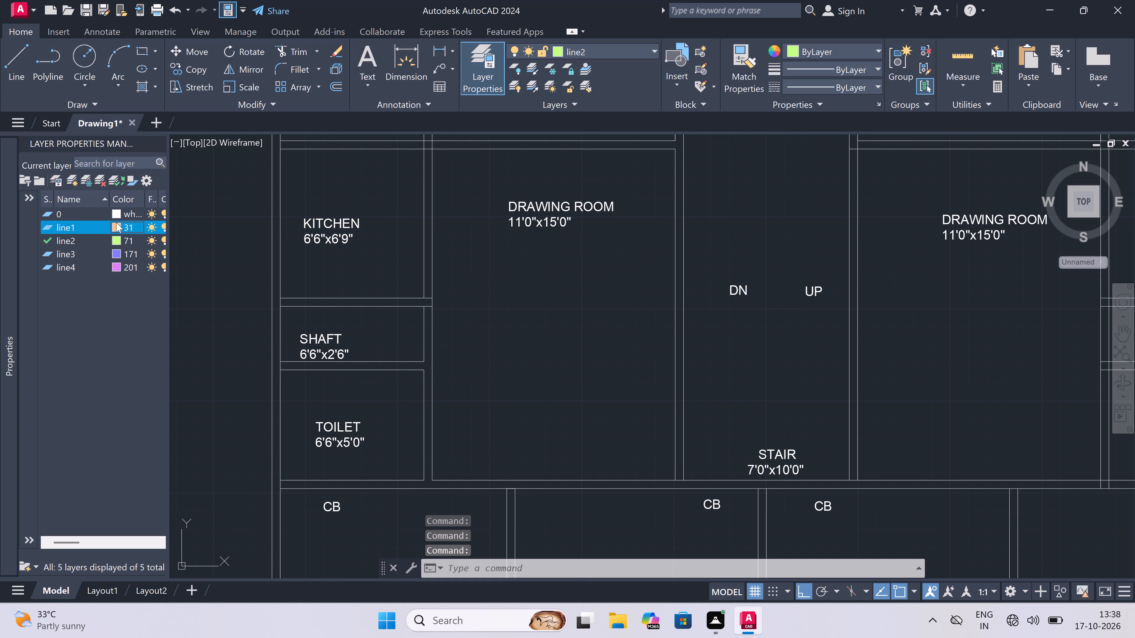
click(475, 270)
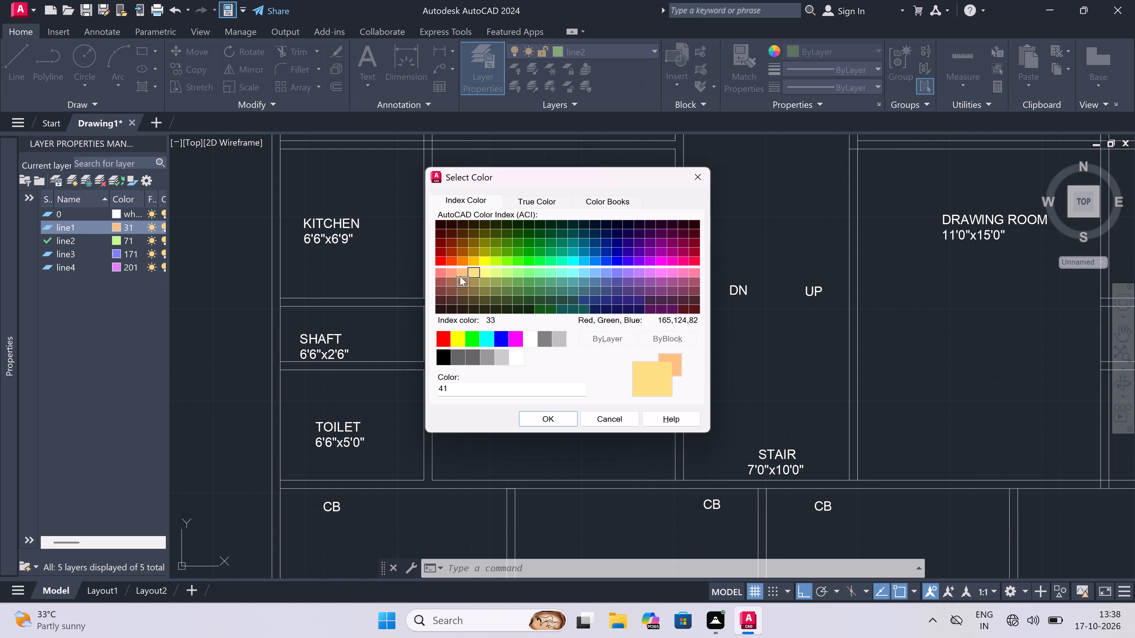
click(472, 260)
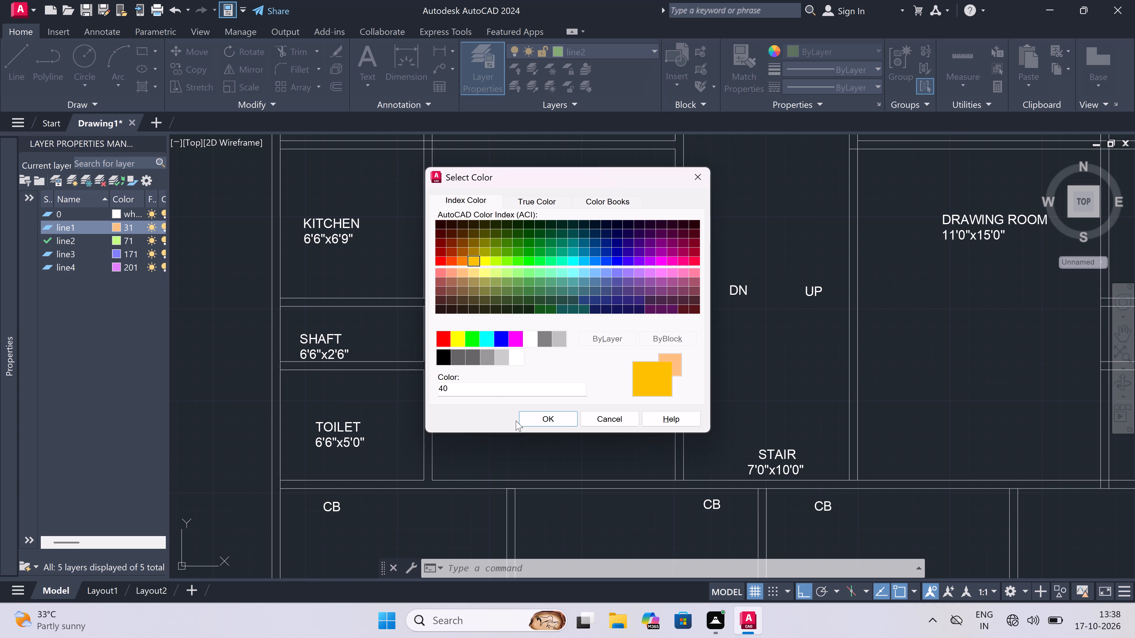
click(461, 260)
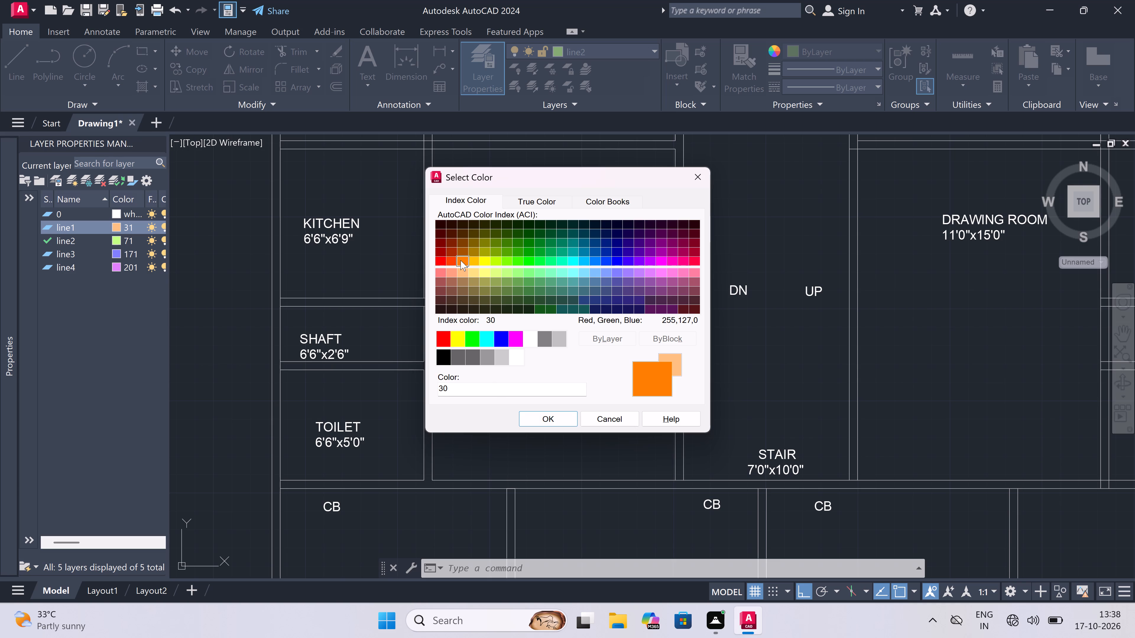
click(481, 264)
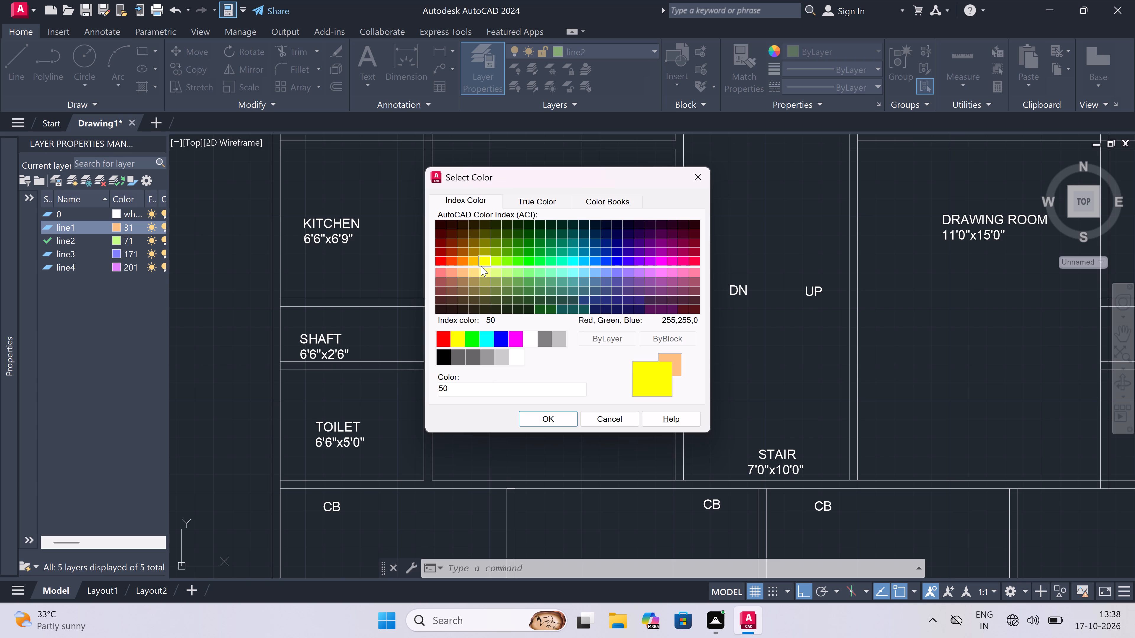
click(473, 268)
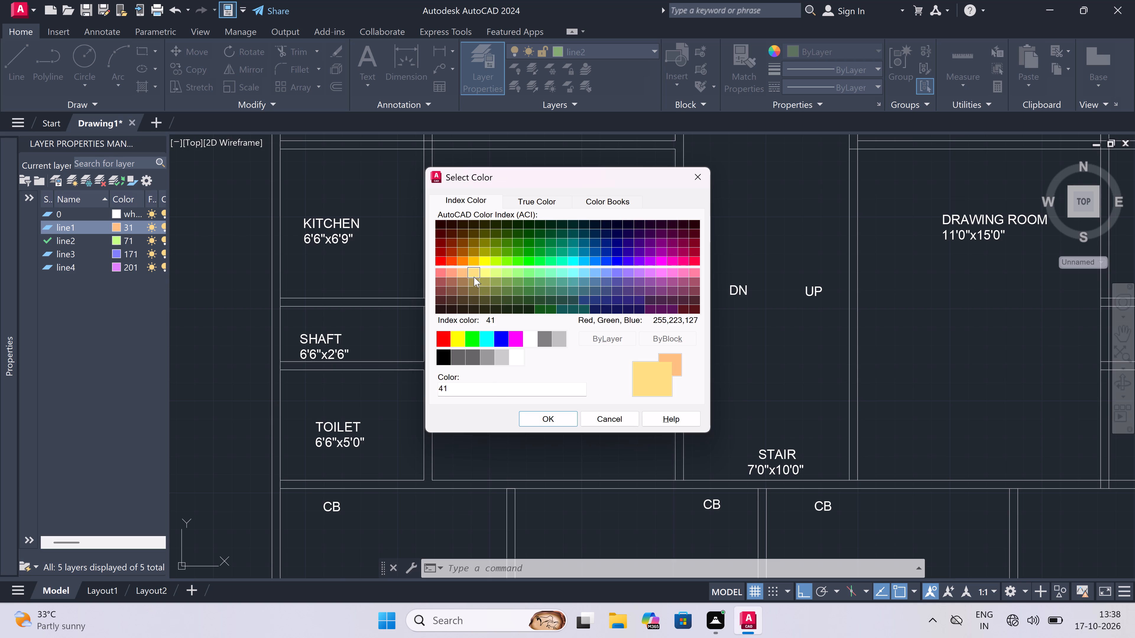
click(450, 275)
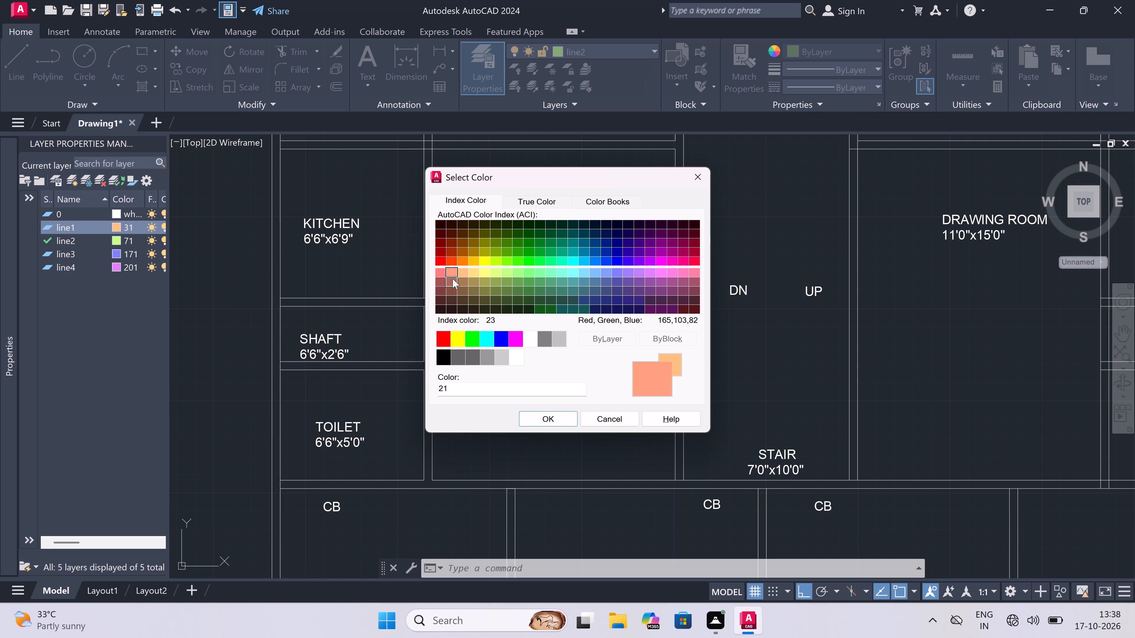
click(543, 415)
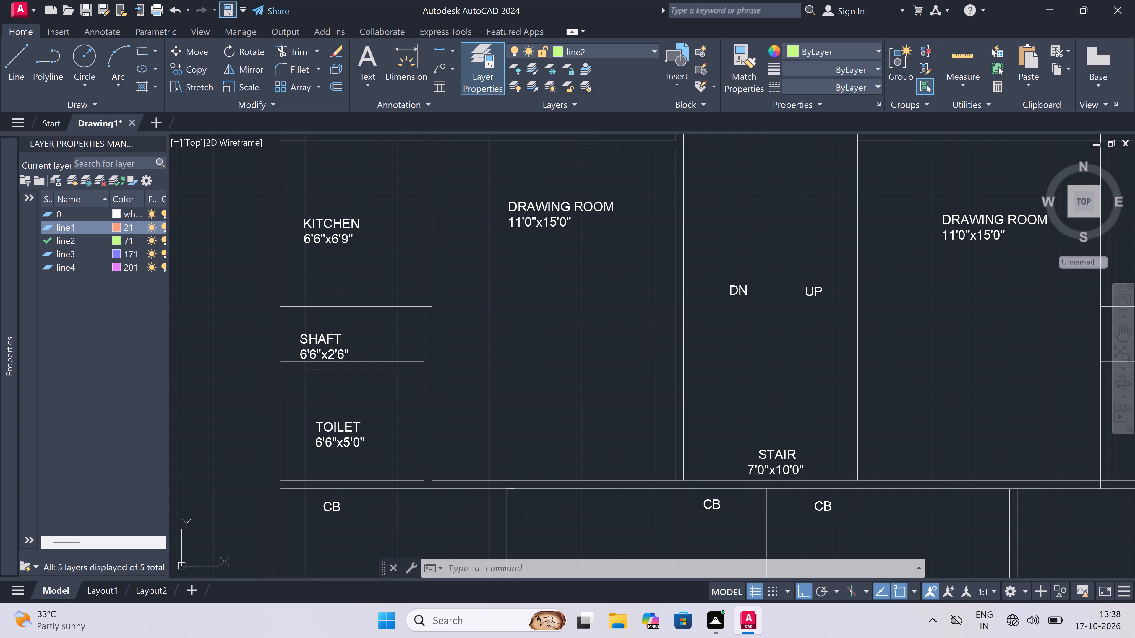
Trim the ends of the left flat's kitchen–shaft partition lines where they cross the wall beside the drawing room.
scroll(511, 367, down, 2)
scroll(478, 357, up, 3)
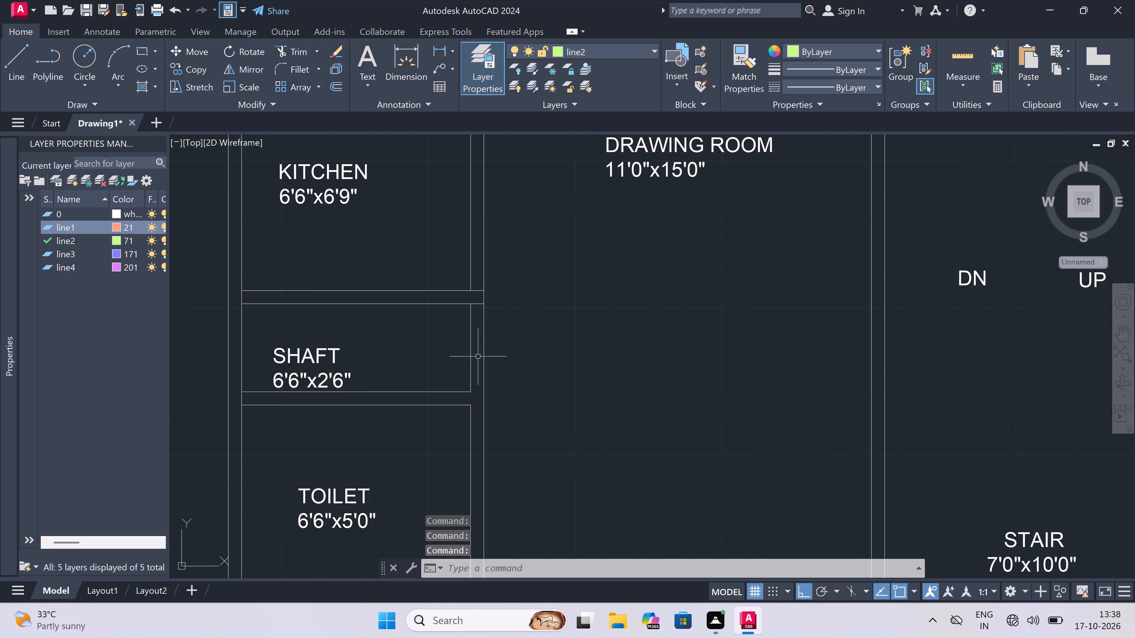
text(tr)
key(space)
scroll(465, 305, up, 2)
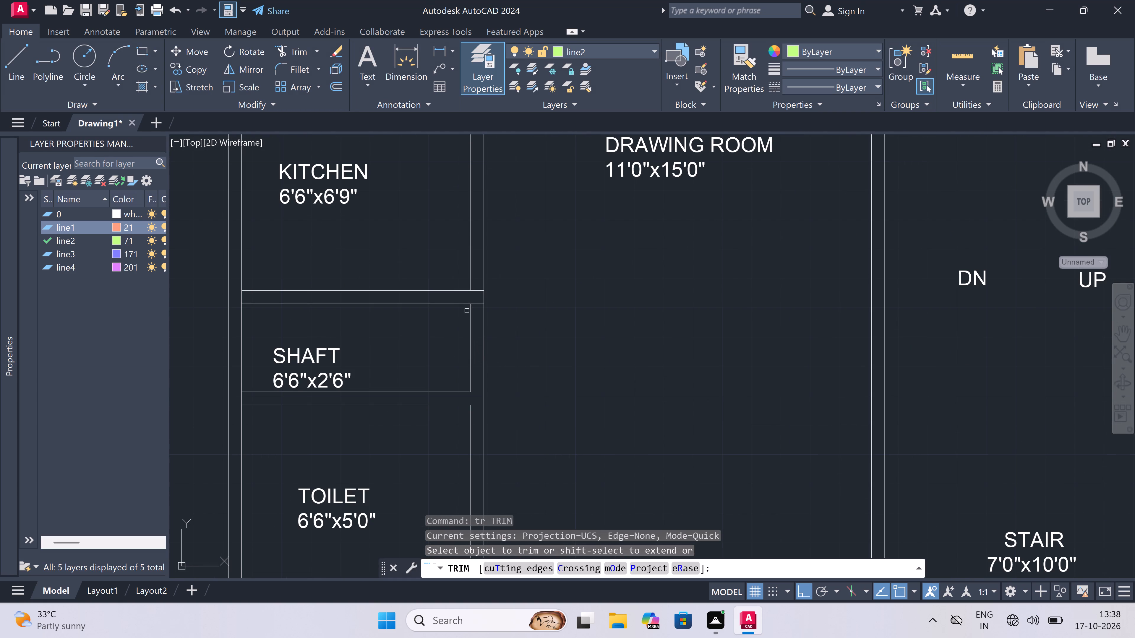
click(499, 310)
click(500, 262)
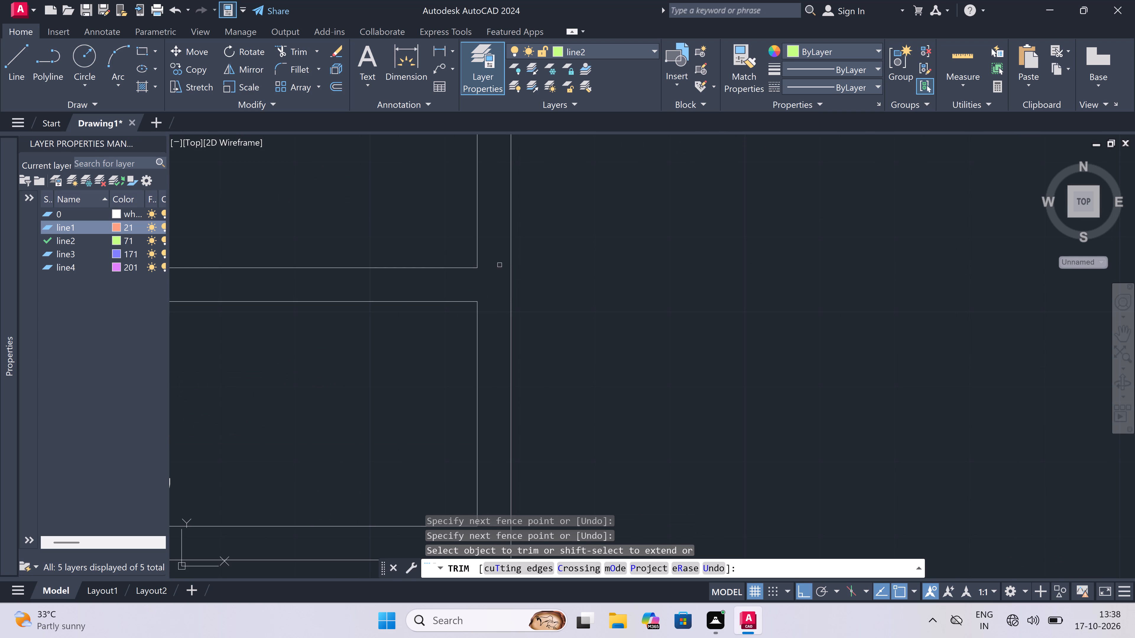
Trim the left exterior wall's inner line where the shaft–toilet and kitchen–shaft partitions meet it.
scroll(505, 309, down, 5)
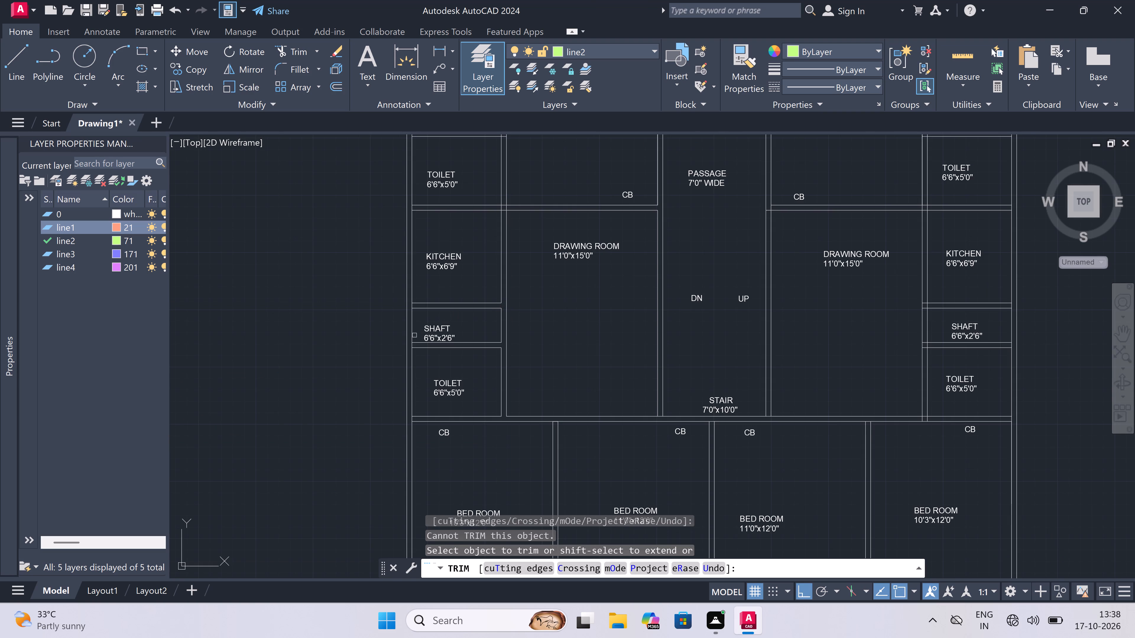
scroll(413, 347, up, 4)
click(397, 336)
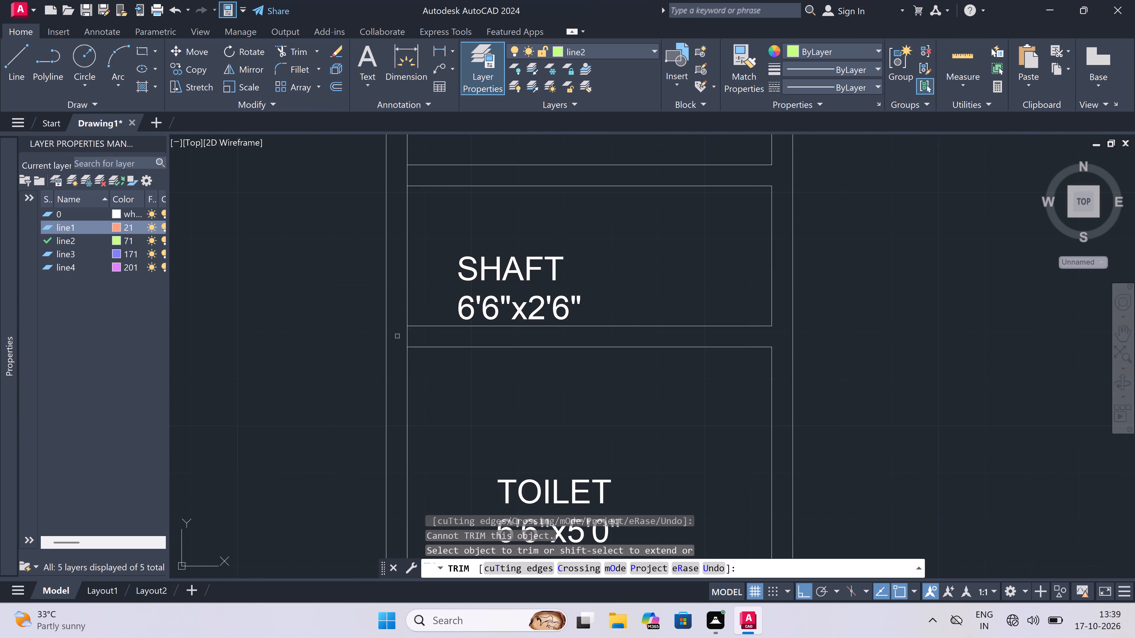
click(421, 342)
scroll(421, 342, down, 4)
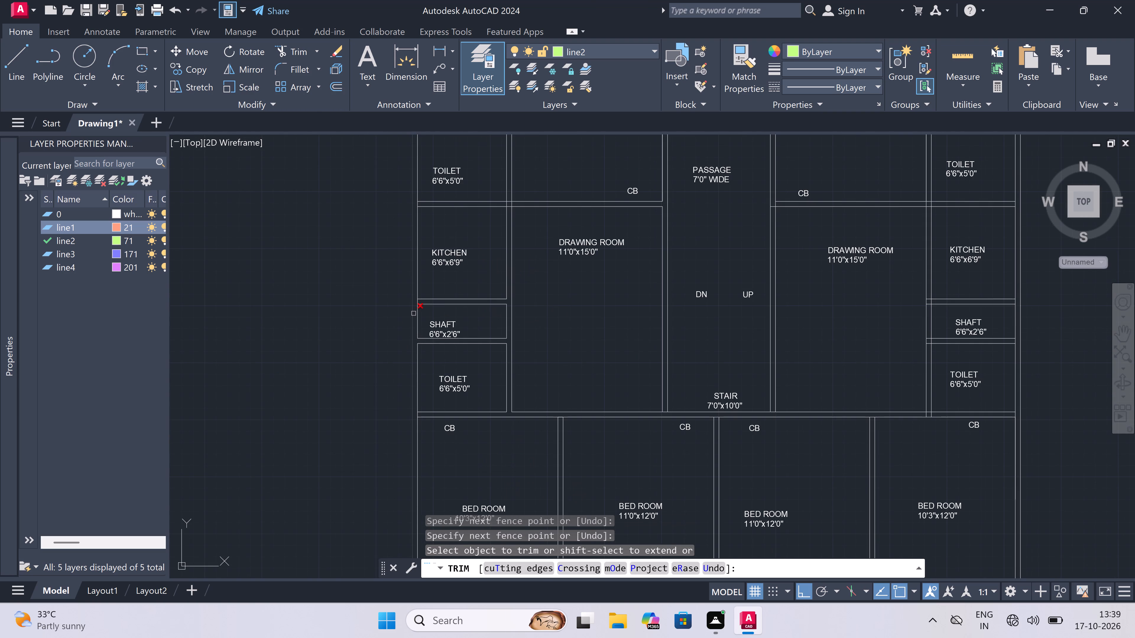
scroll(414, 309, up, 4)
click(426, 263)
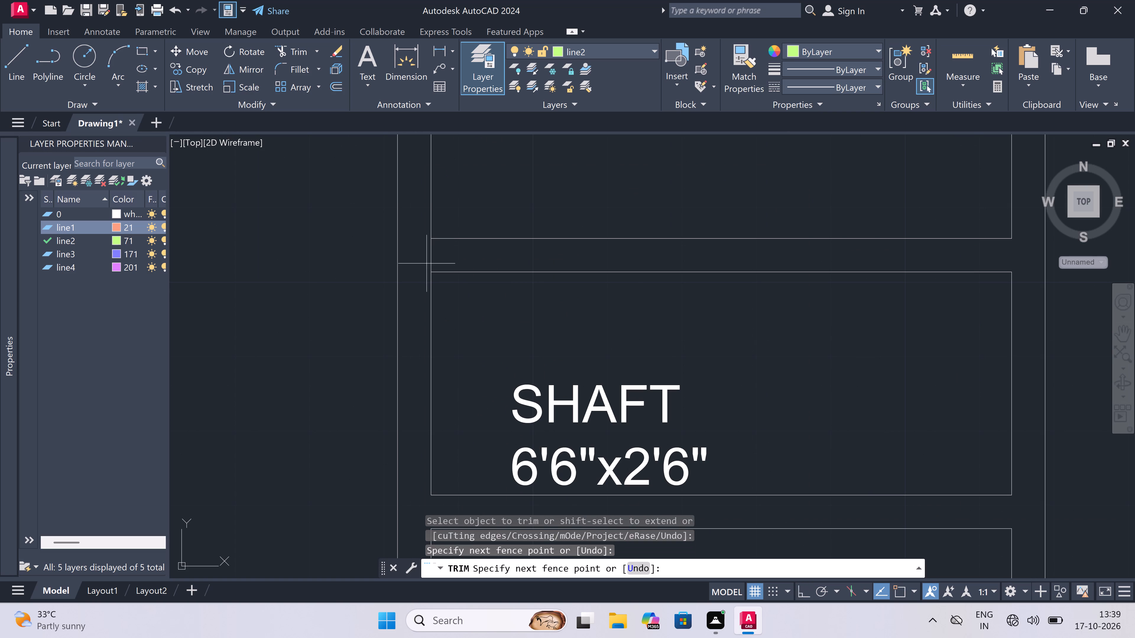
click(441, 258)
scroll(441, 259, down, 5)
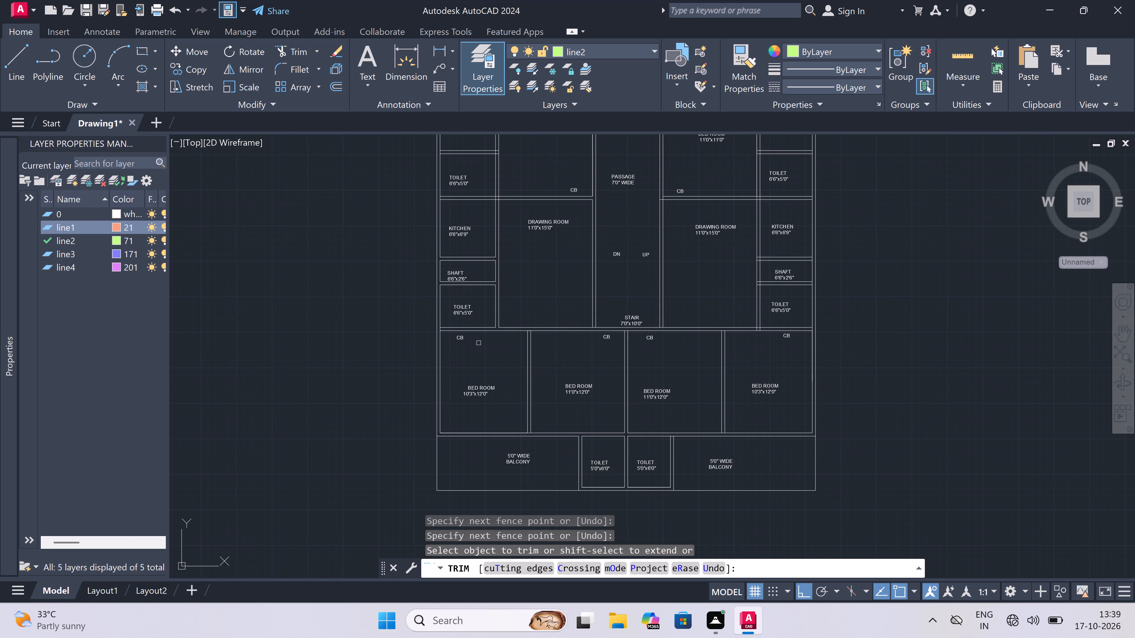
scroll(489, 348, up, 3)
scroll(489, 348, down, 2)
key(Escape)
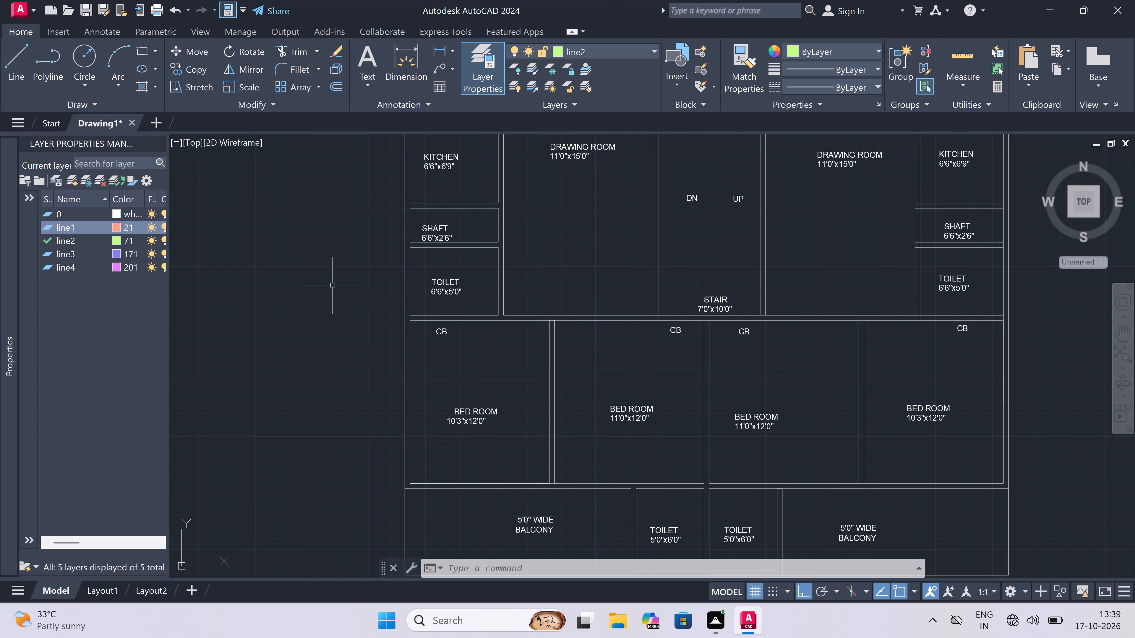
Indent the 10'3"x12'0" line of the leftmost BED ROOM label with four spaces so it sits centred under the room name.
scroll(431, 310, down, 2)
scroll(433, 315, up, 3)
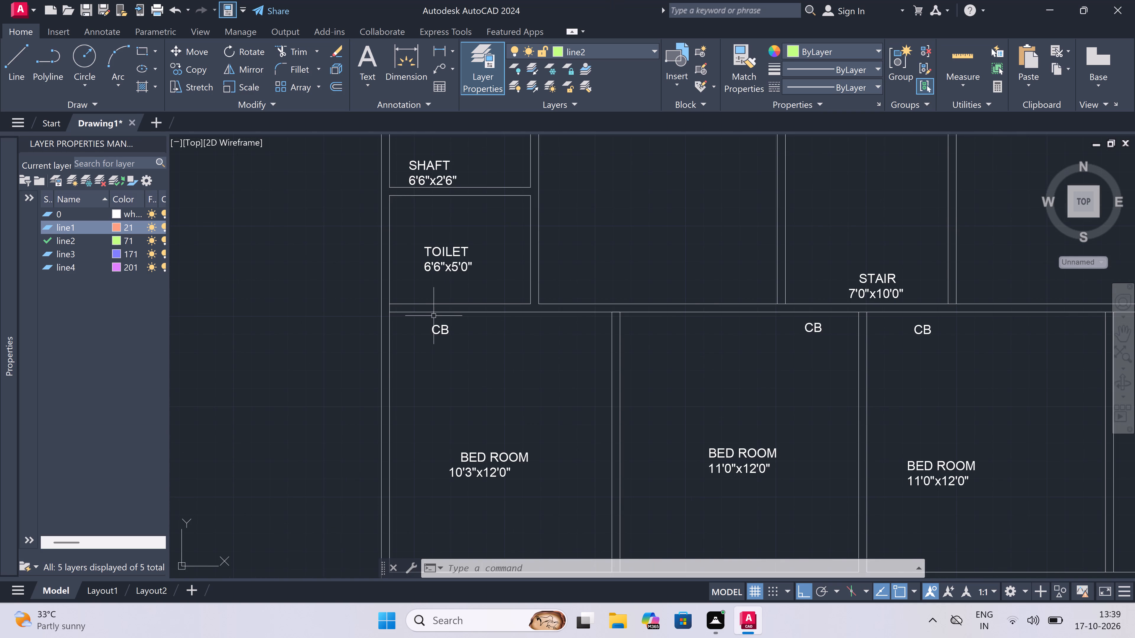
scroll(434, 317, down, 1)
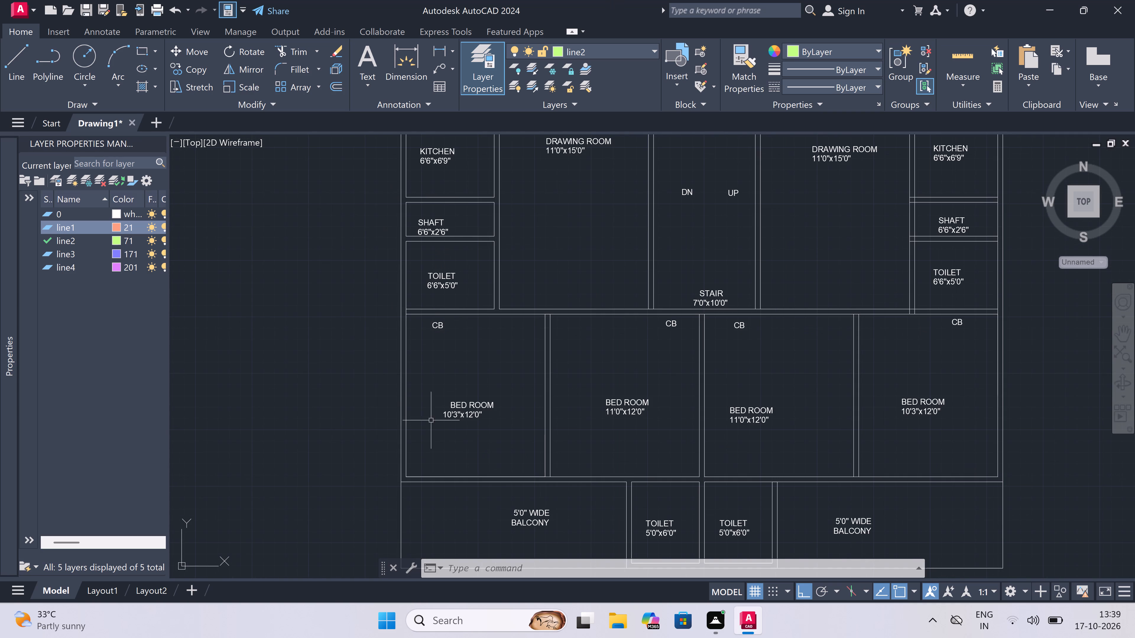
scroll(466, 426, up, 1)
double_click(447, 386)
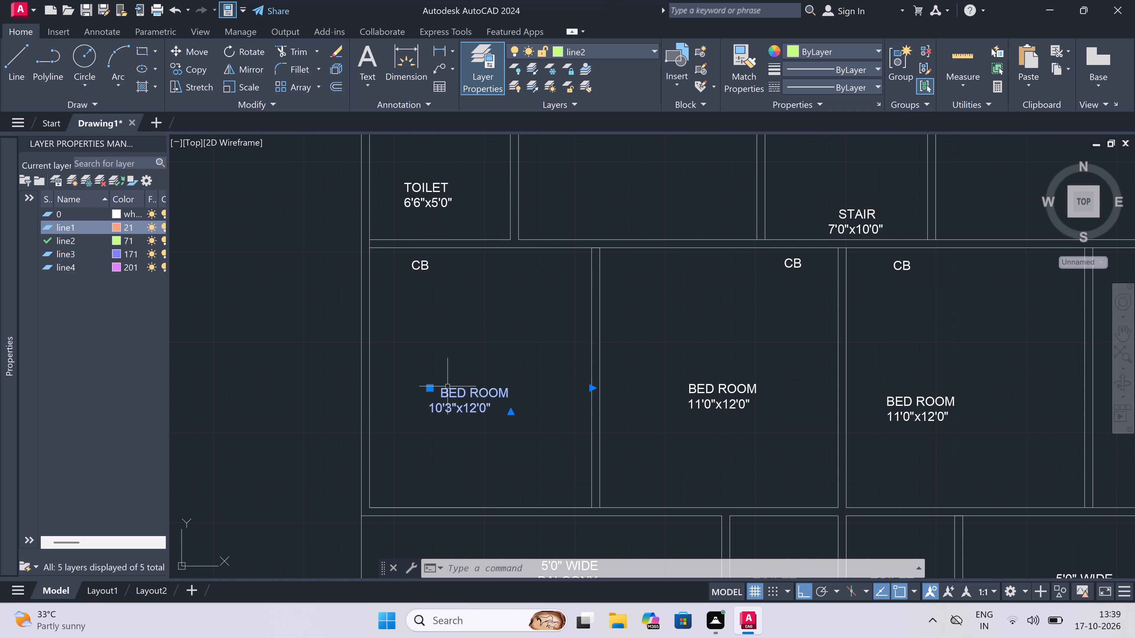
drag(449, 387, 451, 393)
drag(453, 395, 456, 398)
triple_click(456, 397)
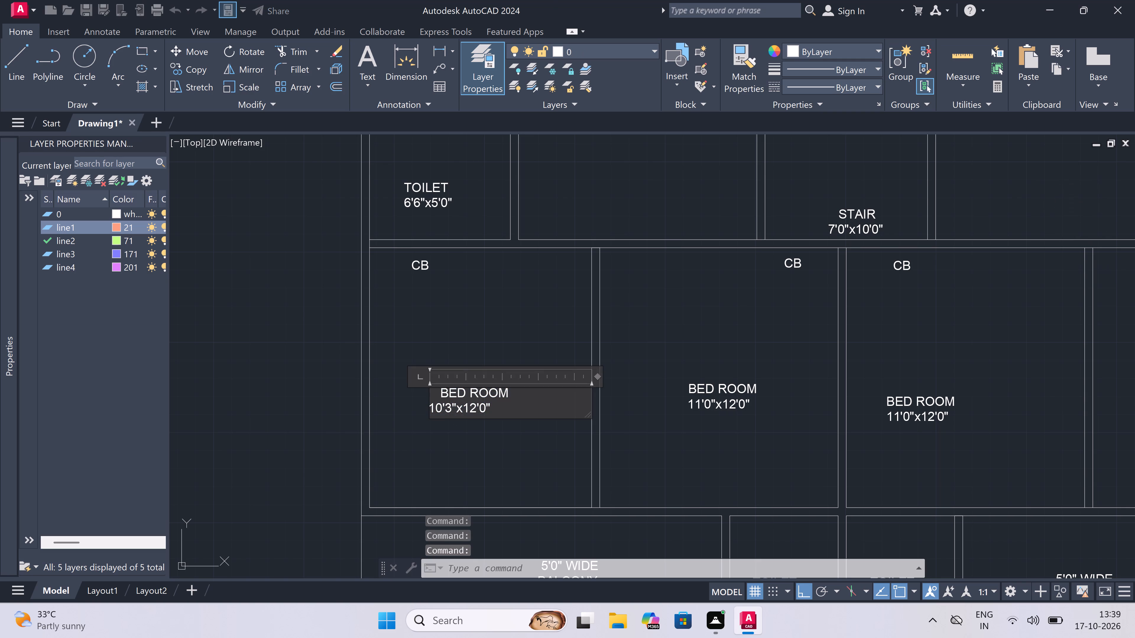
click(428, 408)
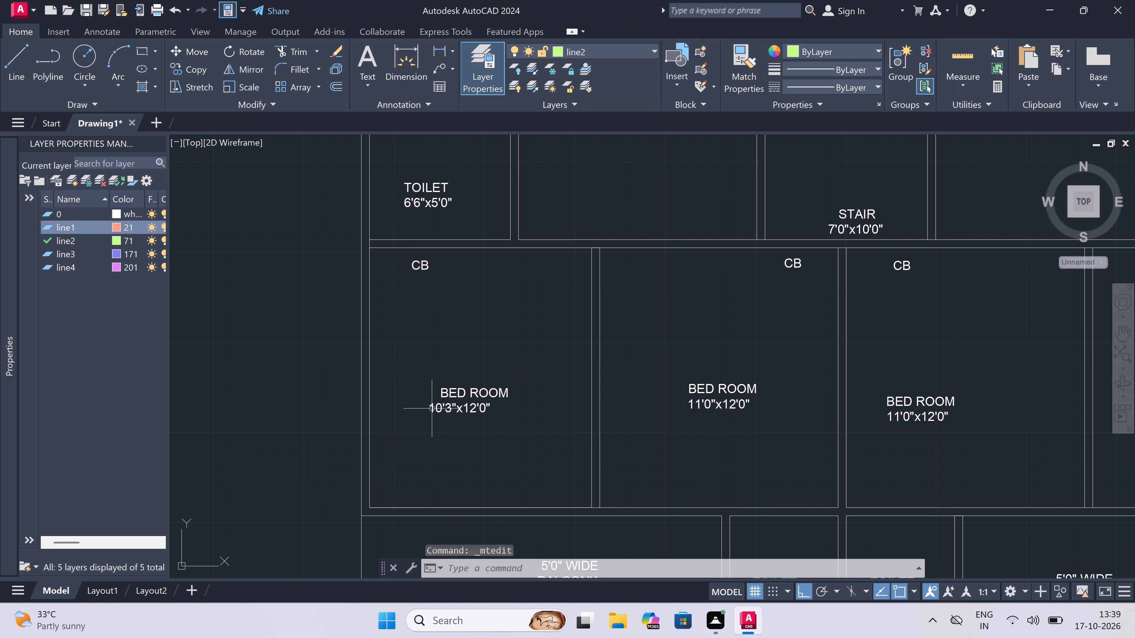
triple_click(432, 409)
scroll(432, 409, up, 4)
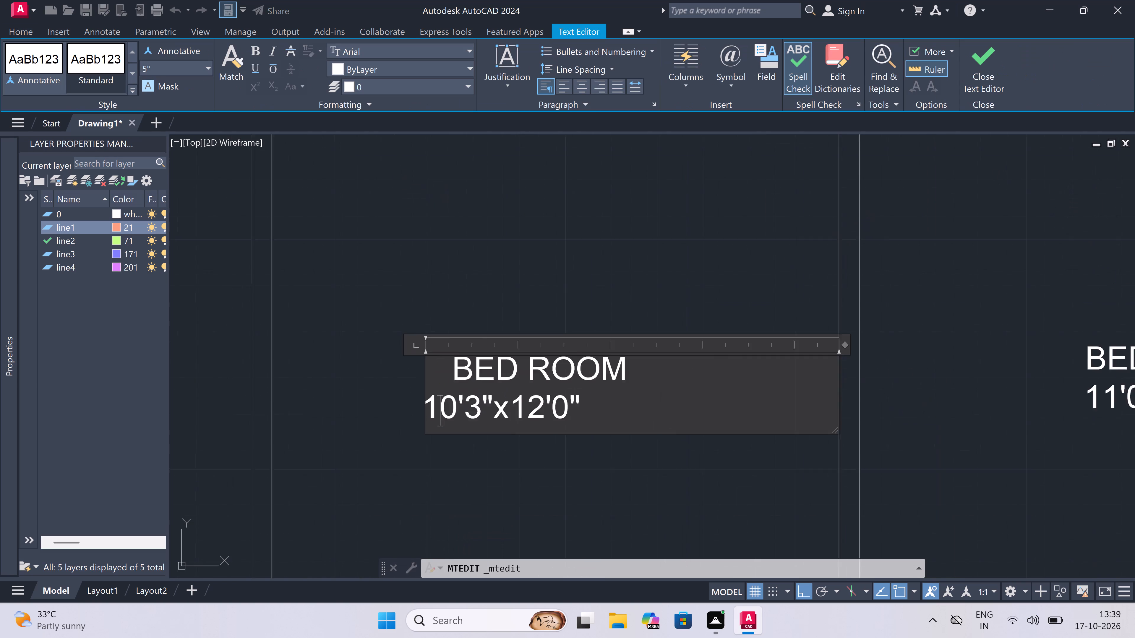
click(426, 416)
key(space)
key(space)
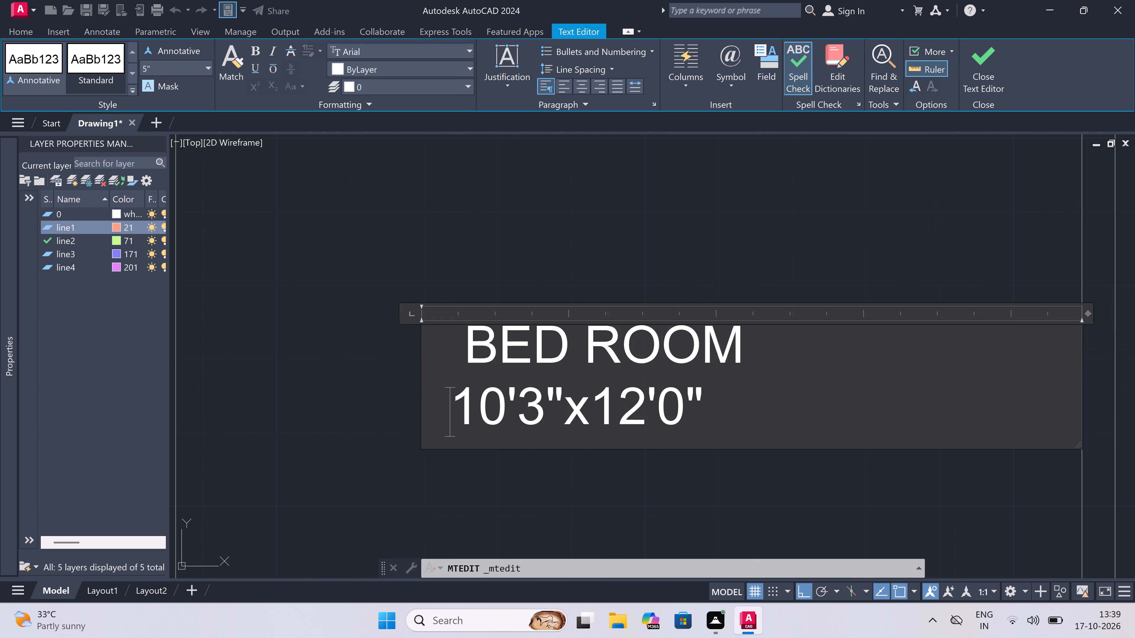
key(space)
key(space)
click(409, 468)
Move the leftmost BED ROOM 10'3"x12'0" label straight down to just above the room's bottom wall.
scroll(421, 389, down, 4)
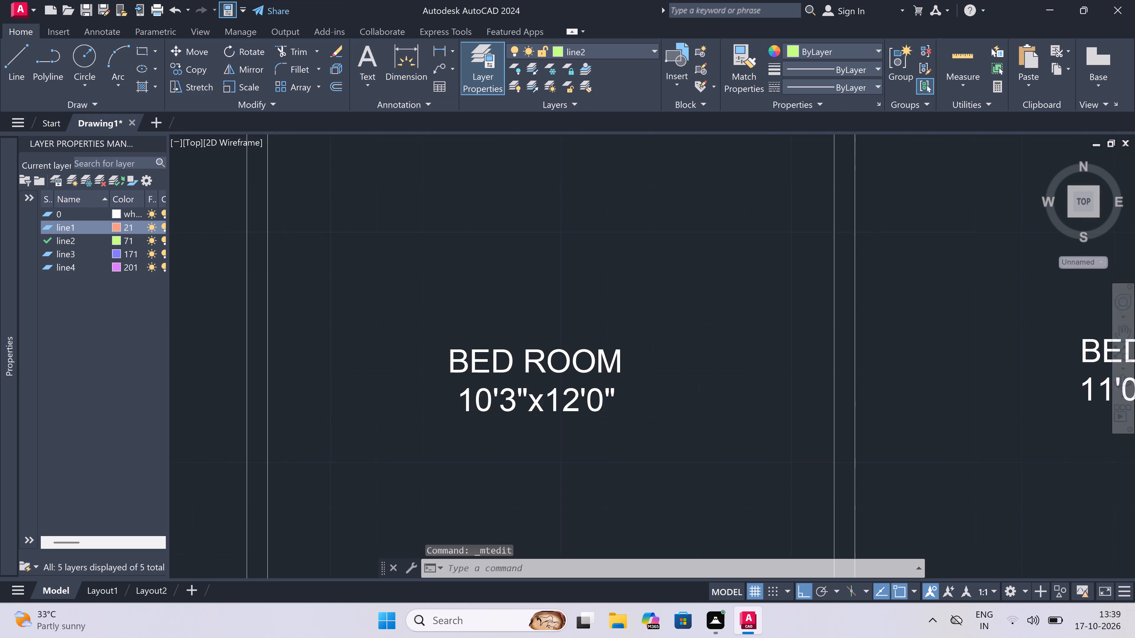
scroll(434, 385, up, 1)
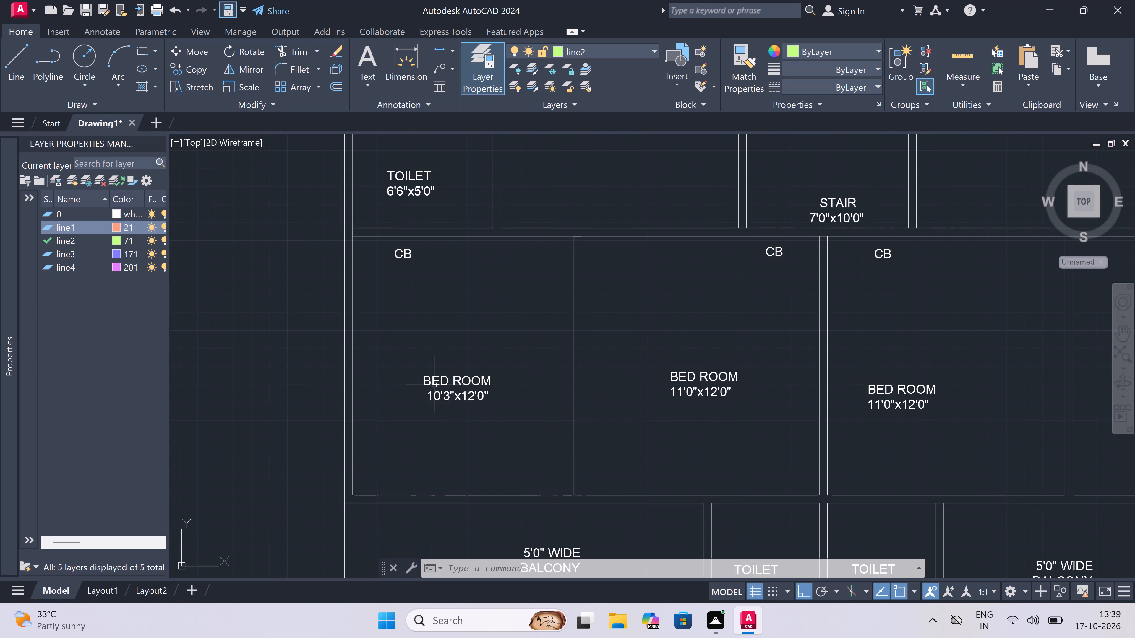
click(434, 387)
click(410, 378)
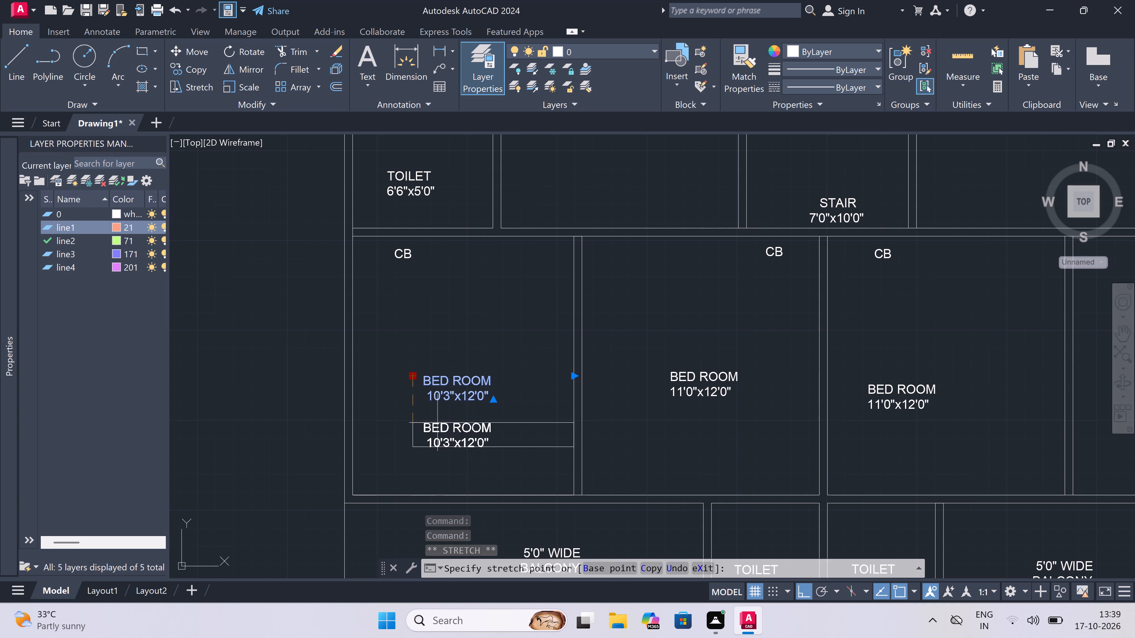
click(440, 459)
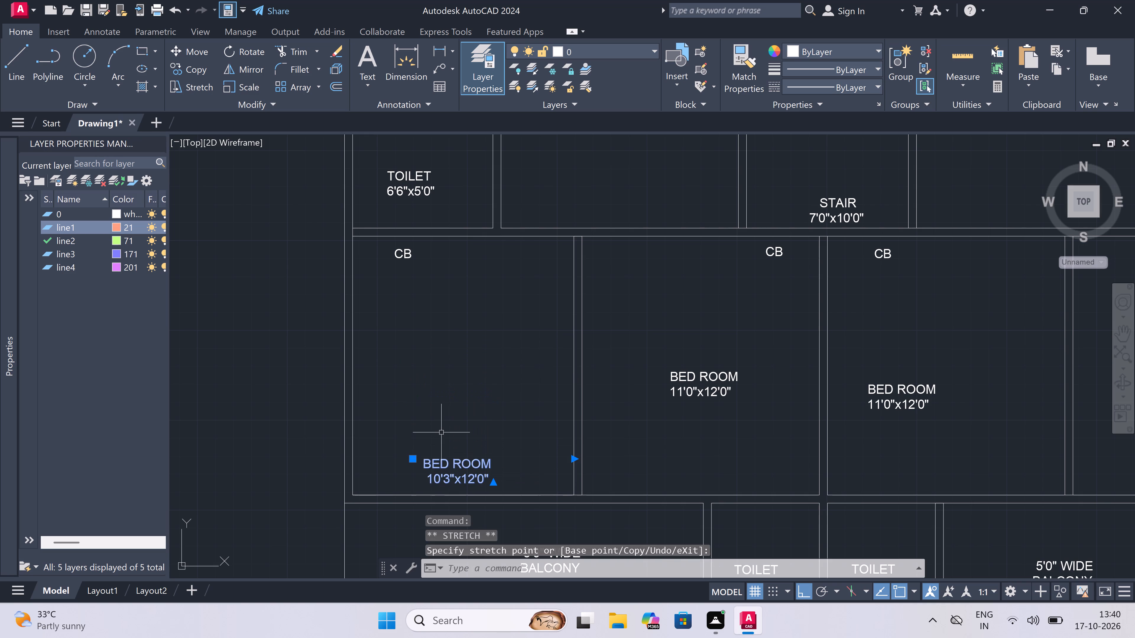
Trim the left exterior wall's inner line where the partition between the left toilet and the leftmost bedroom meets it.
key(Escape)
scroll(409, 395, down, 2)
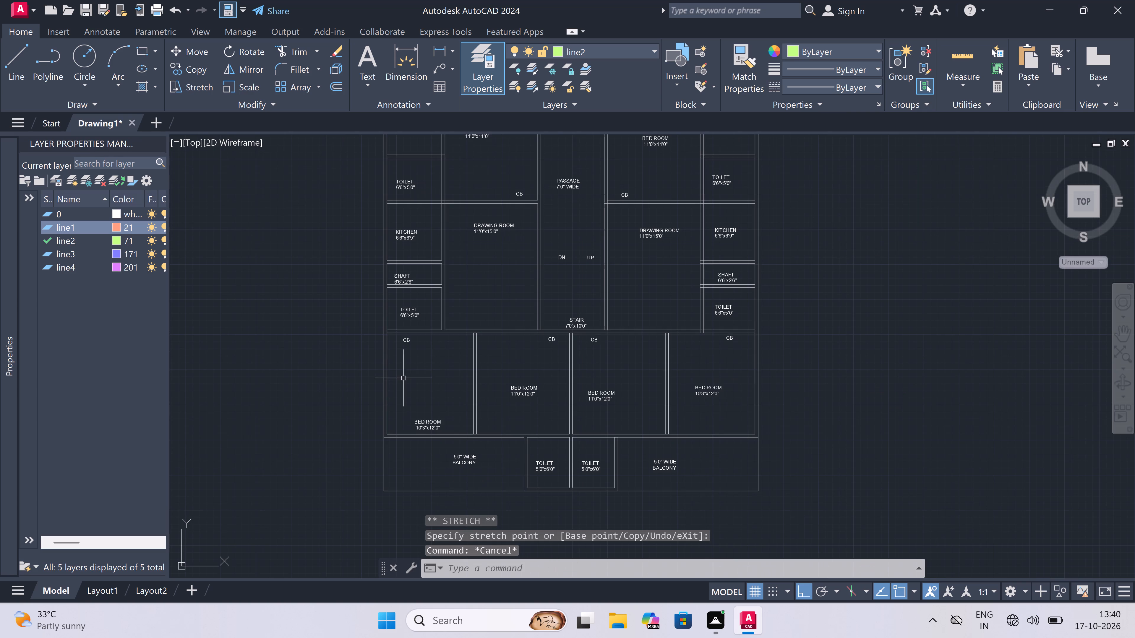
scroll(398, 324, up, 3)
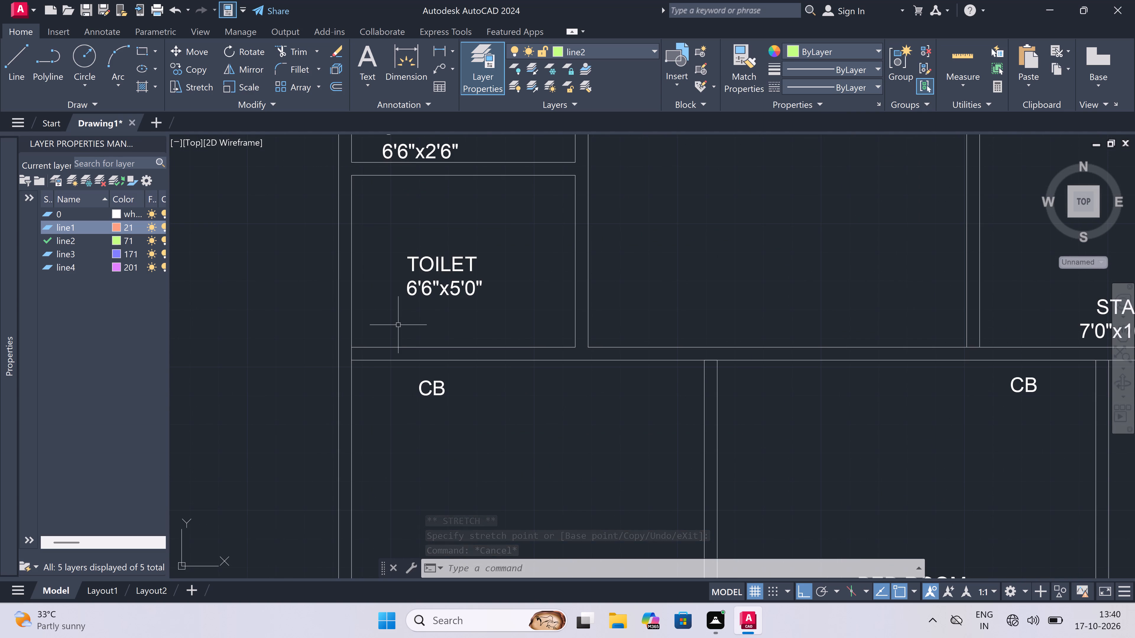
key(t)
key(r)
key(space)
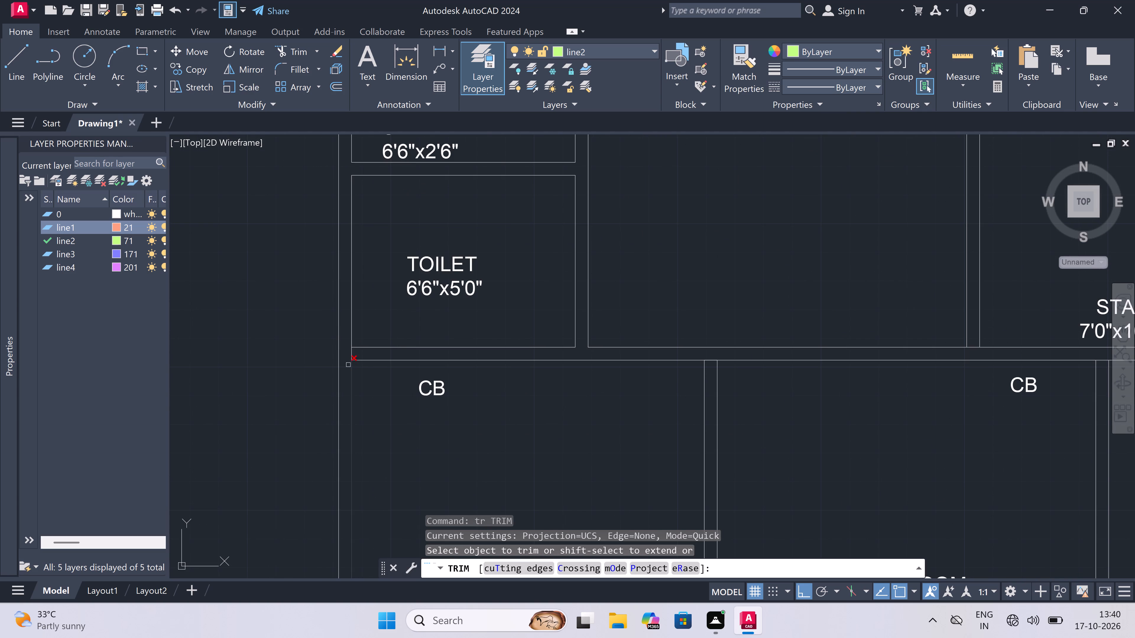
scroll(348, 361, up, 2)
click(359, 345)
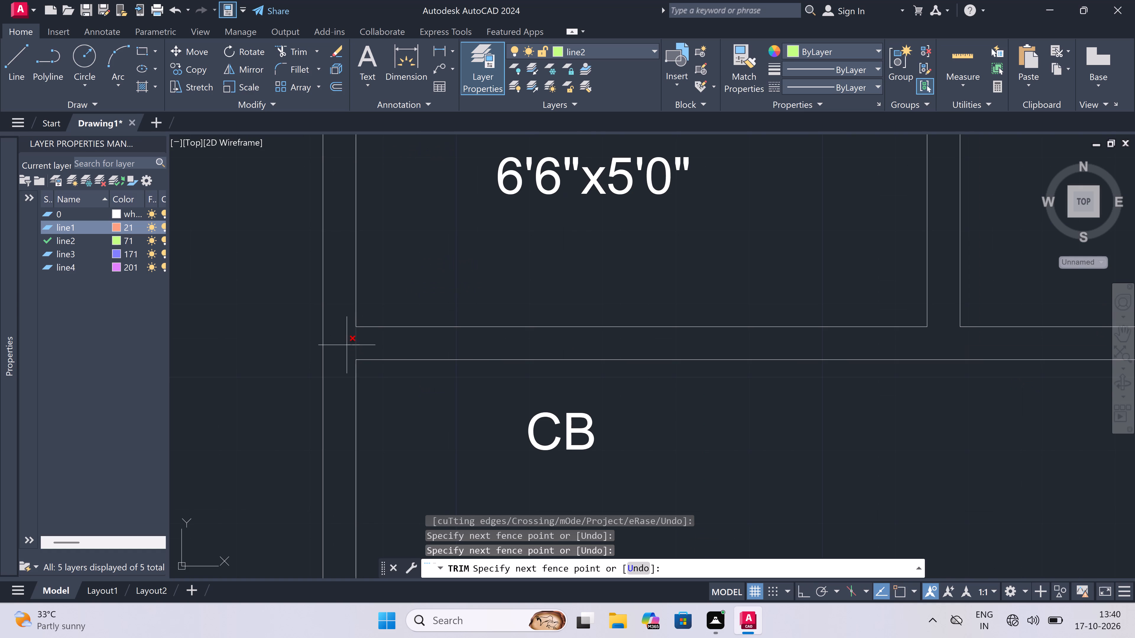
click(347, 345)
scroll(359, 359, down, 5)
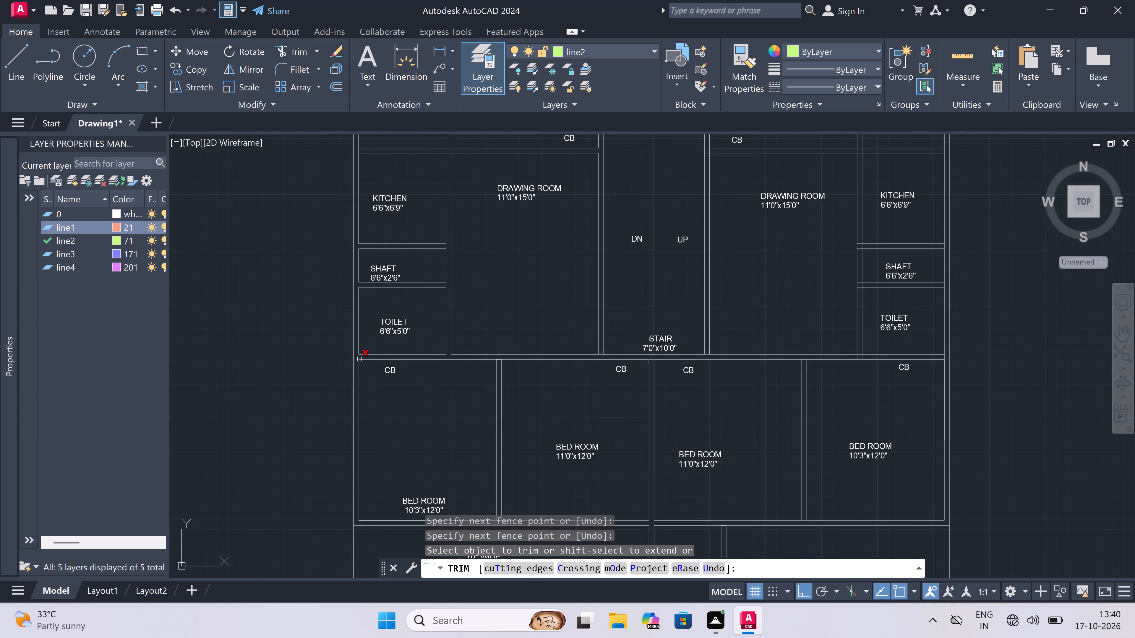
key(Escape)
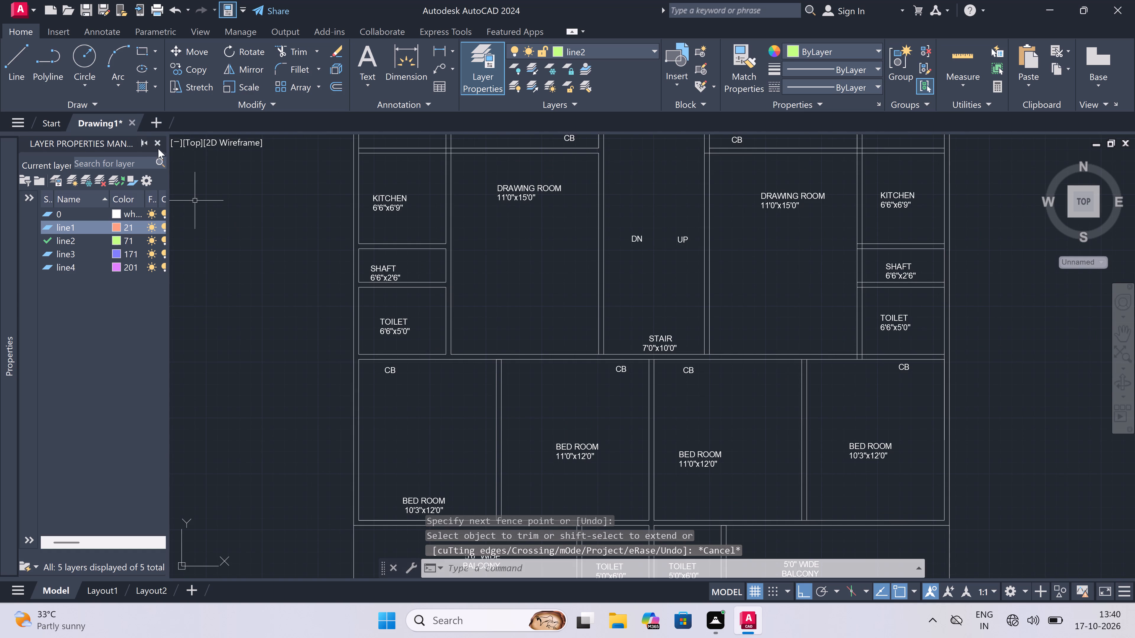
Close the layer properties manager and make line1 the current layer.
double_click(157, 140)
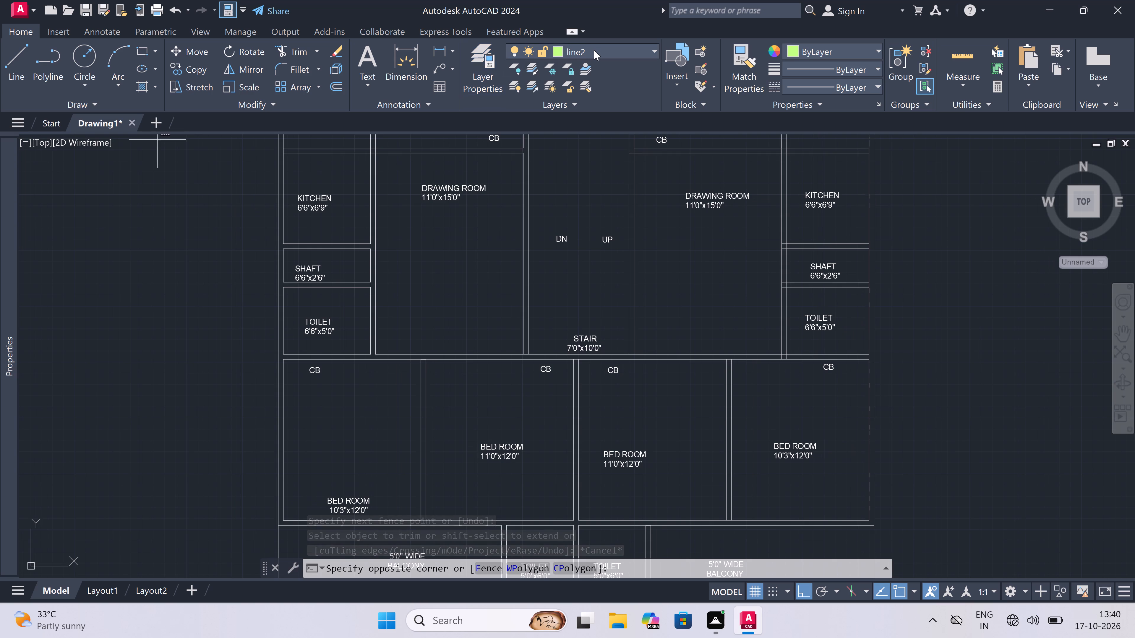
click(594, 50)
click(588, 80)
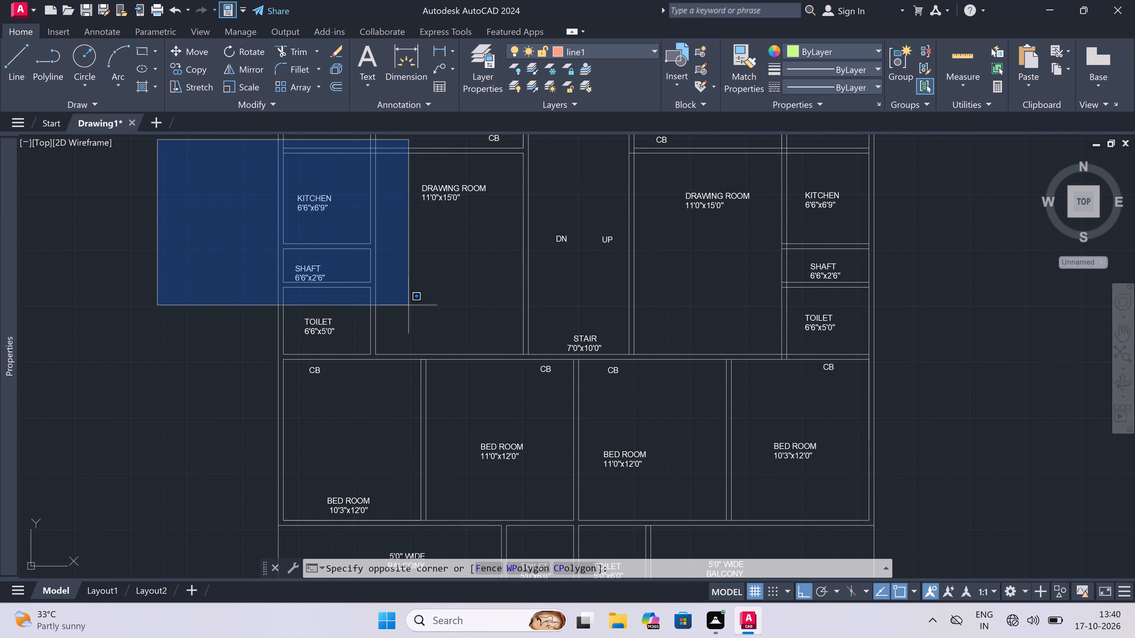
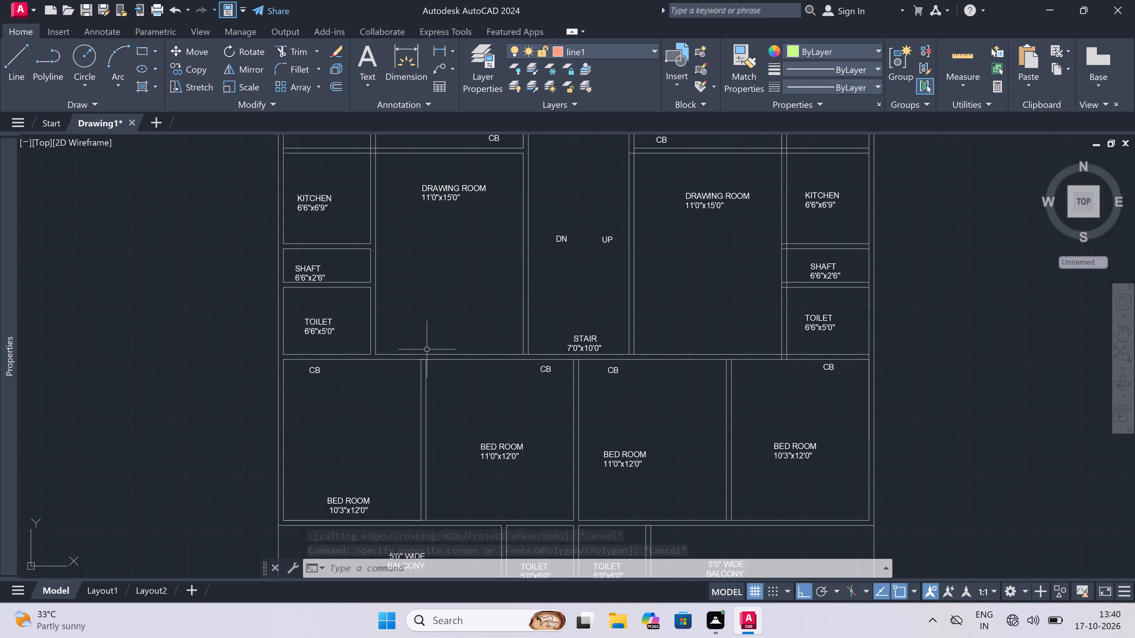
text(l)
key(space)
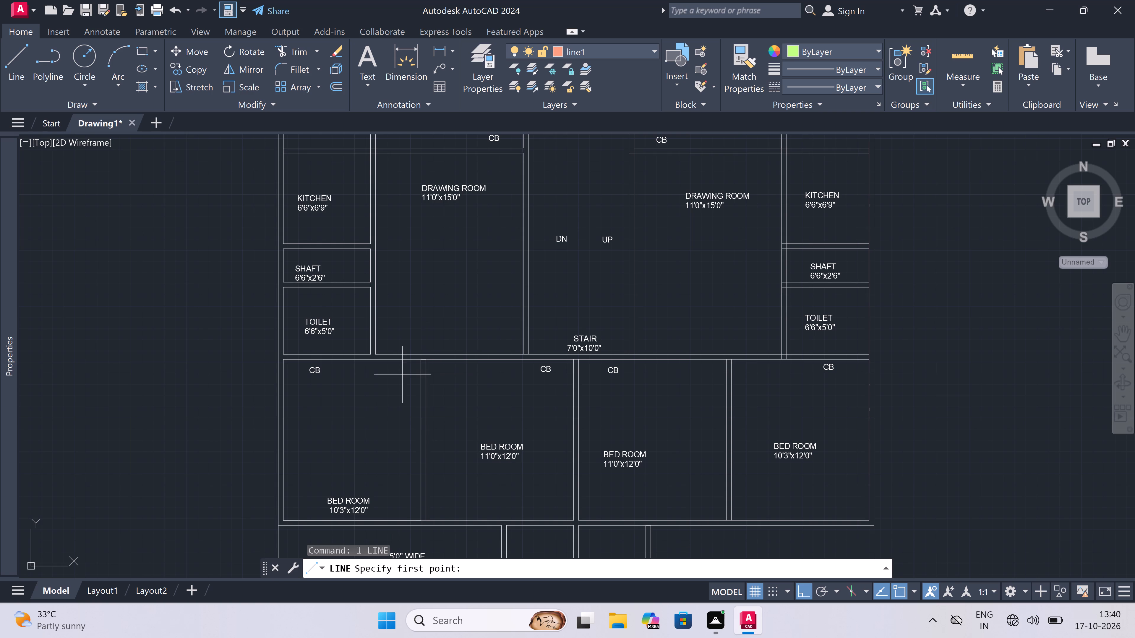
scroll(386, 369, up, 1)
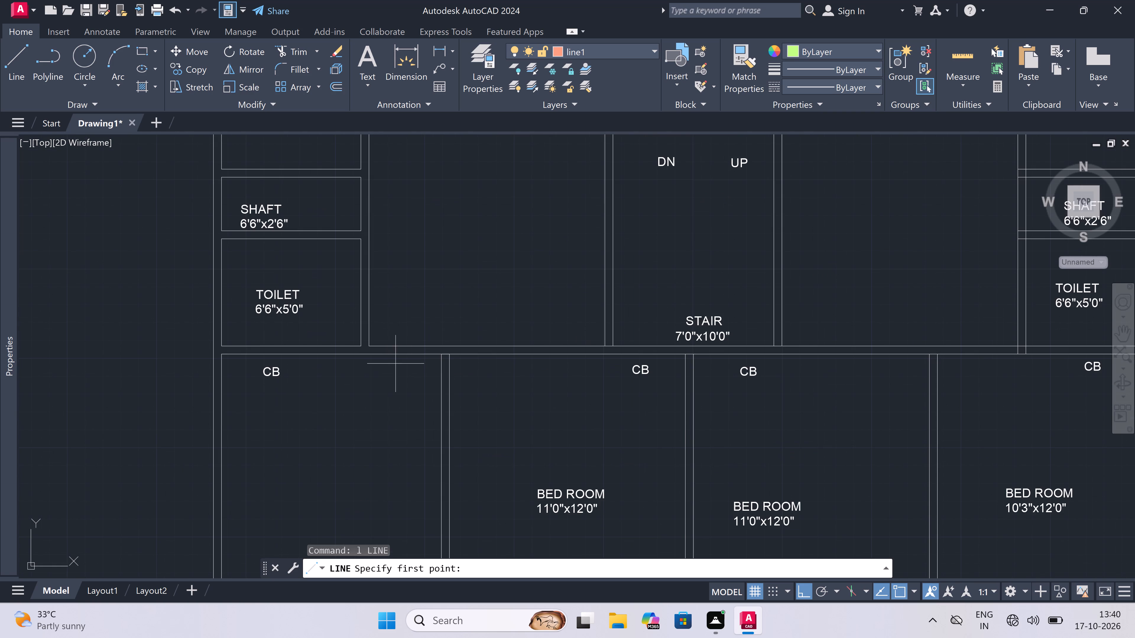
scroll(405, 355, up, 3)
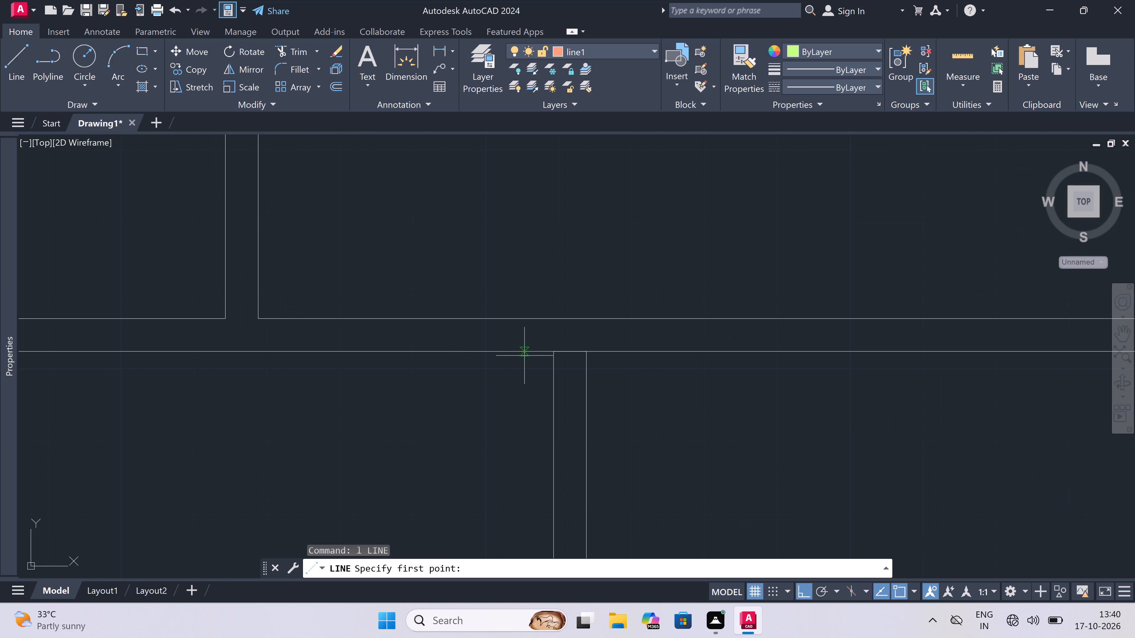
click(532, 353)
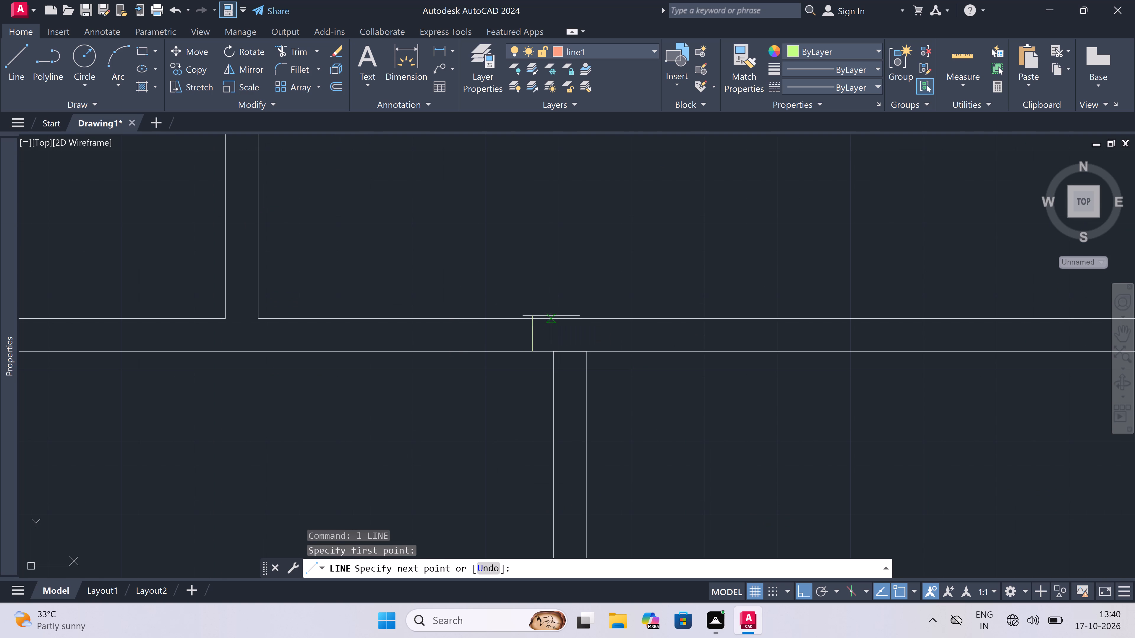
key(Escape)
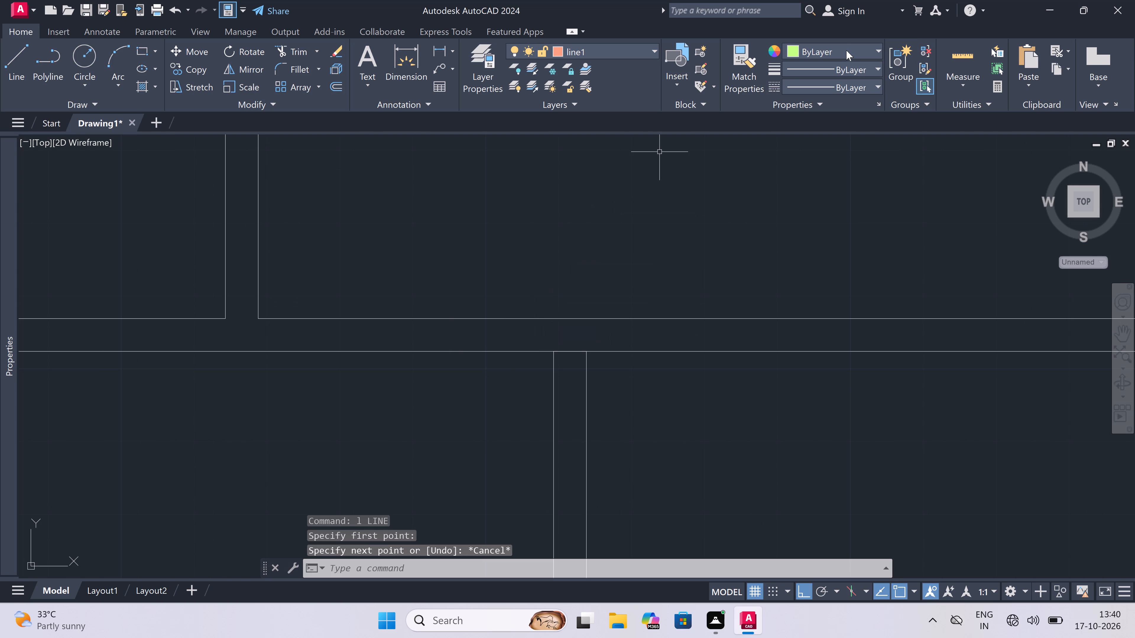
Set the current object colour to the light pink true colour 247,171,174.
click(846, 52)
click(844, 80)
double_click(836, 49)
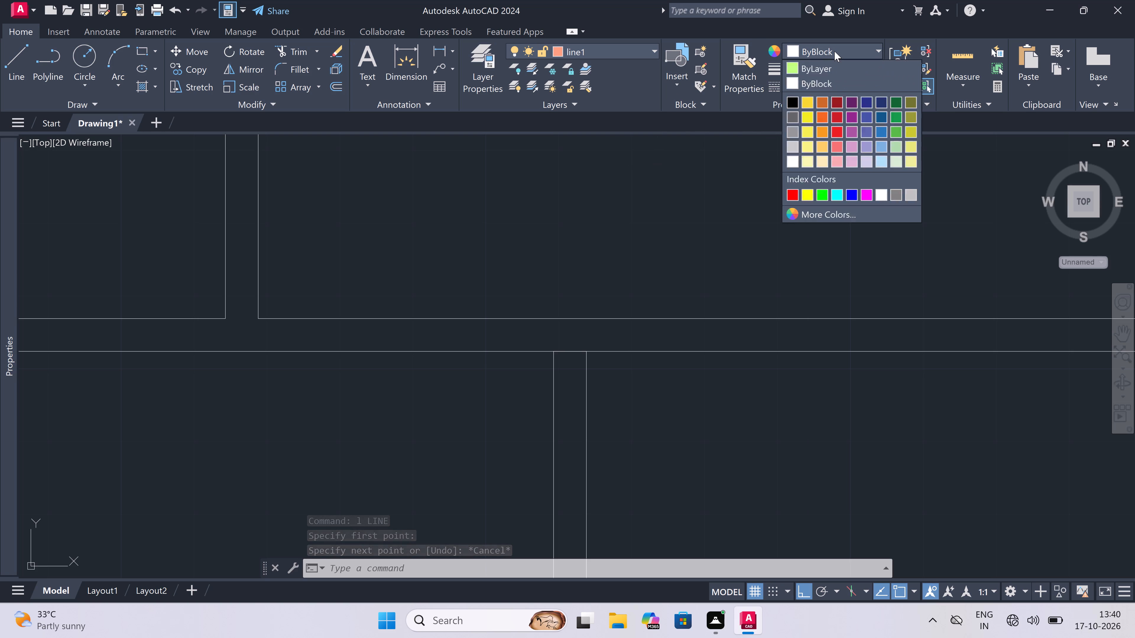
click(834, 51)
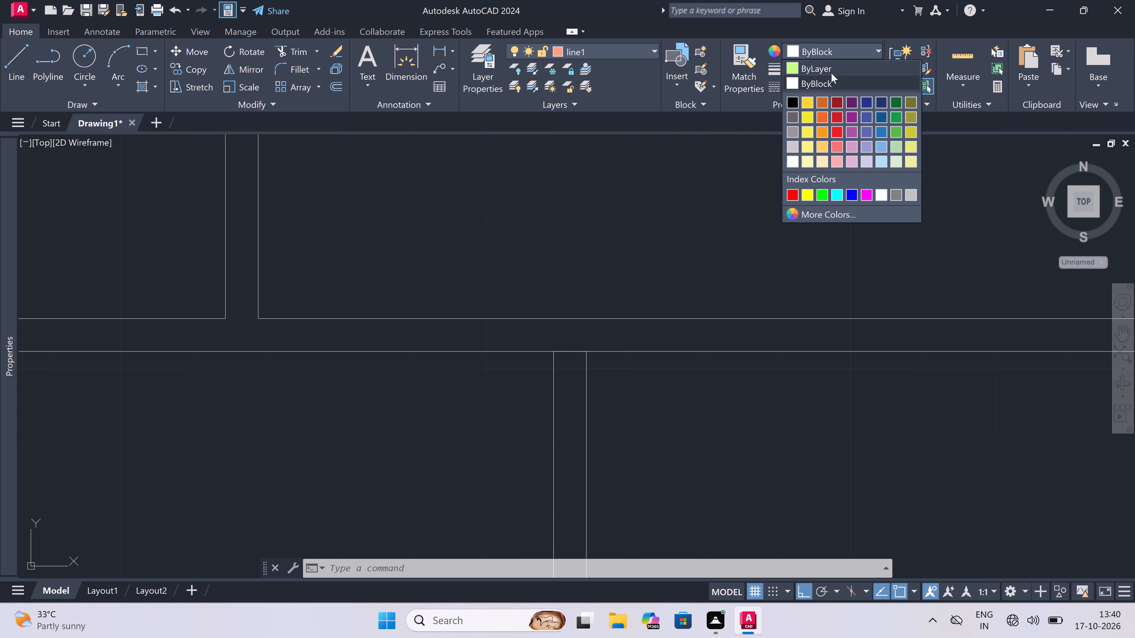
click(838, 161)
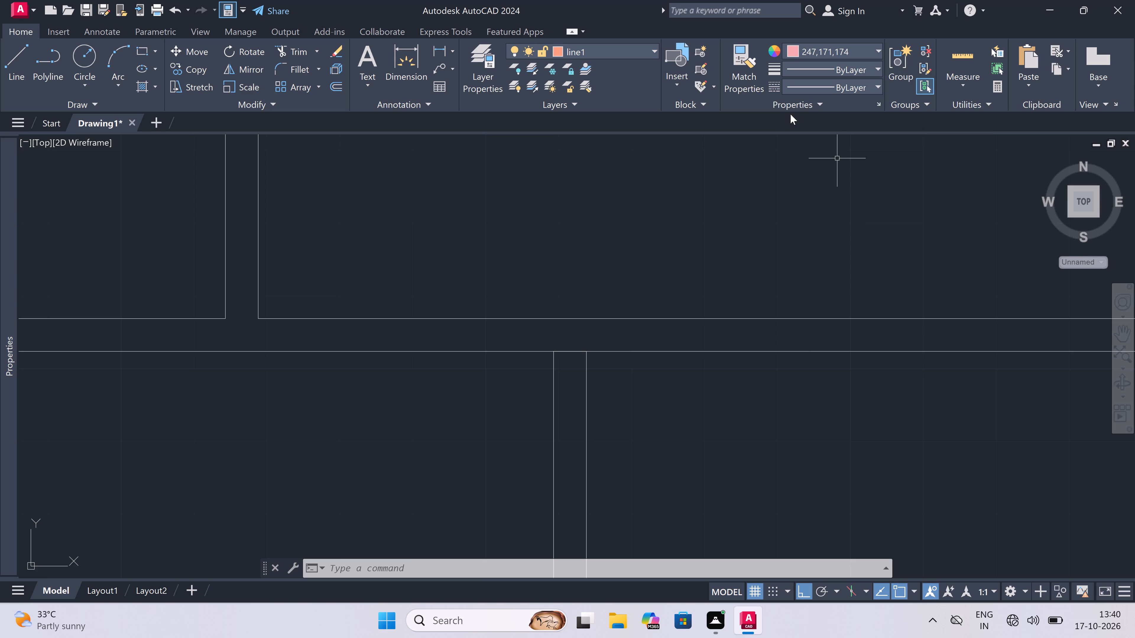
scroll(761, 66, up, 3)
Set the current object colour to index colour 21.
click(821, 50)
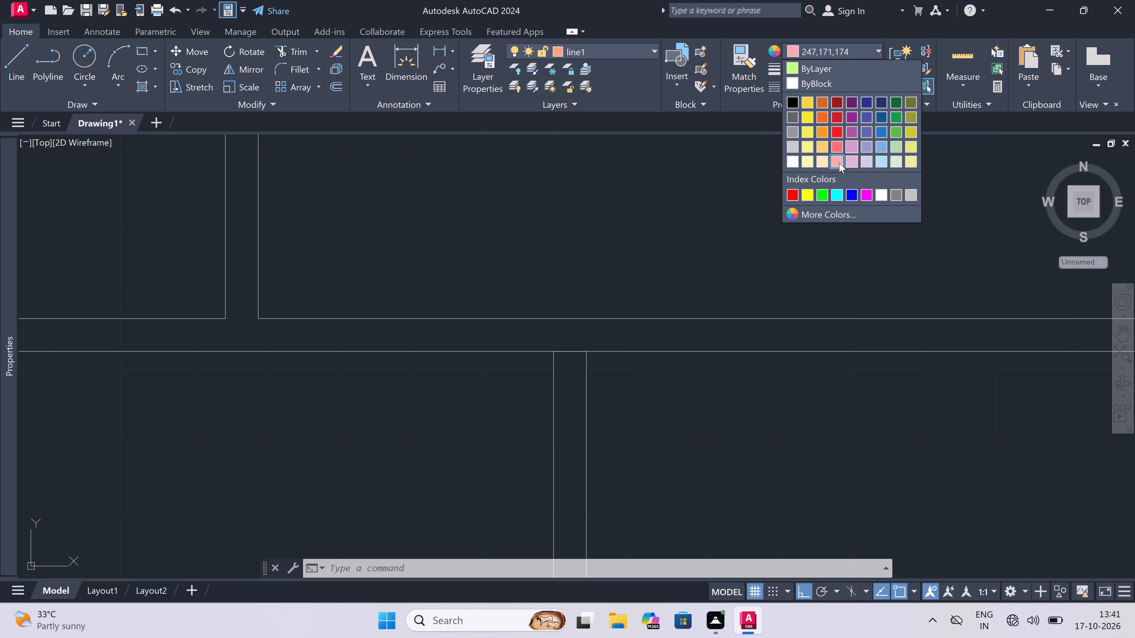
click(715, 142)
click(817, 53)
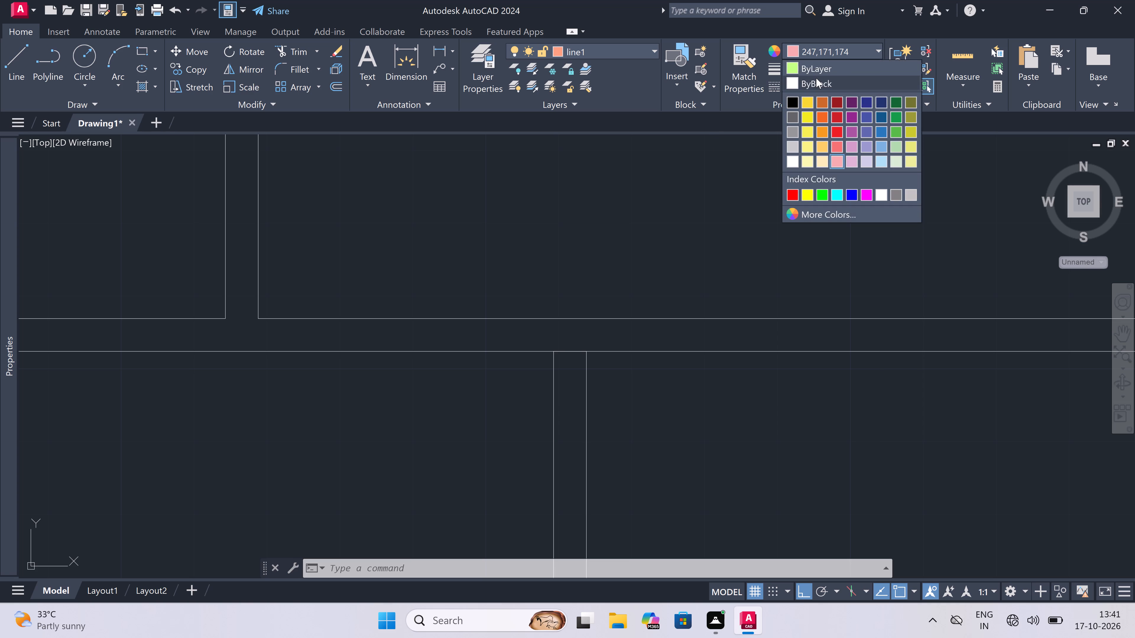
click(834, 207)
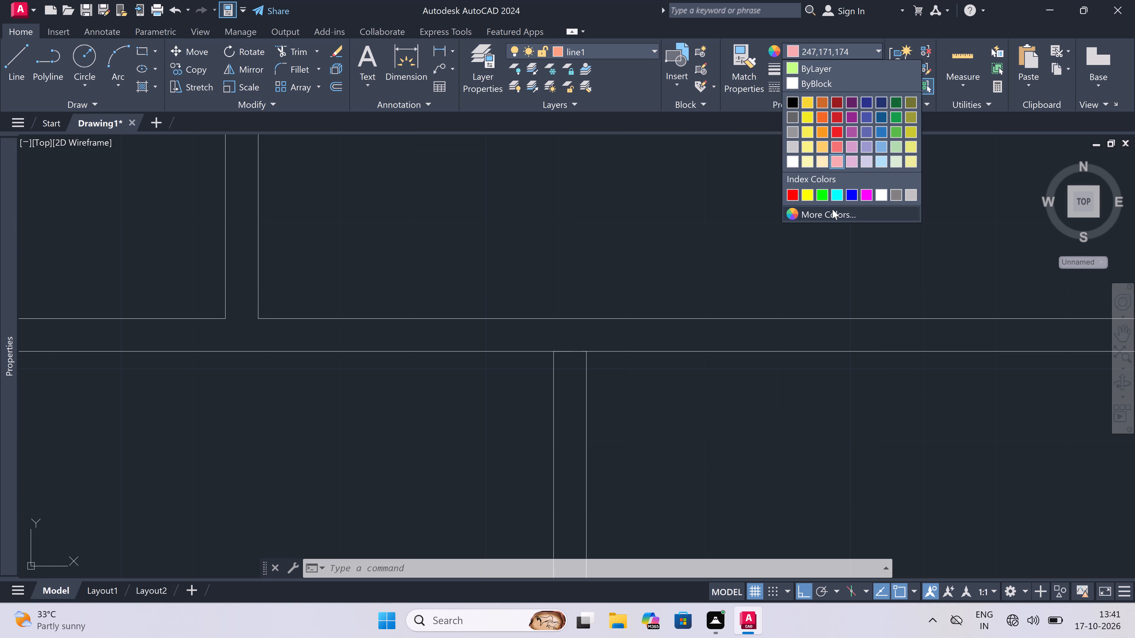
click(459, 201)
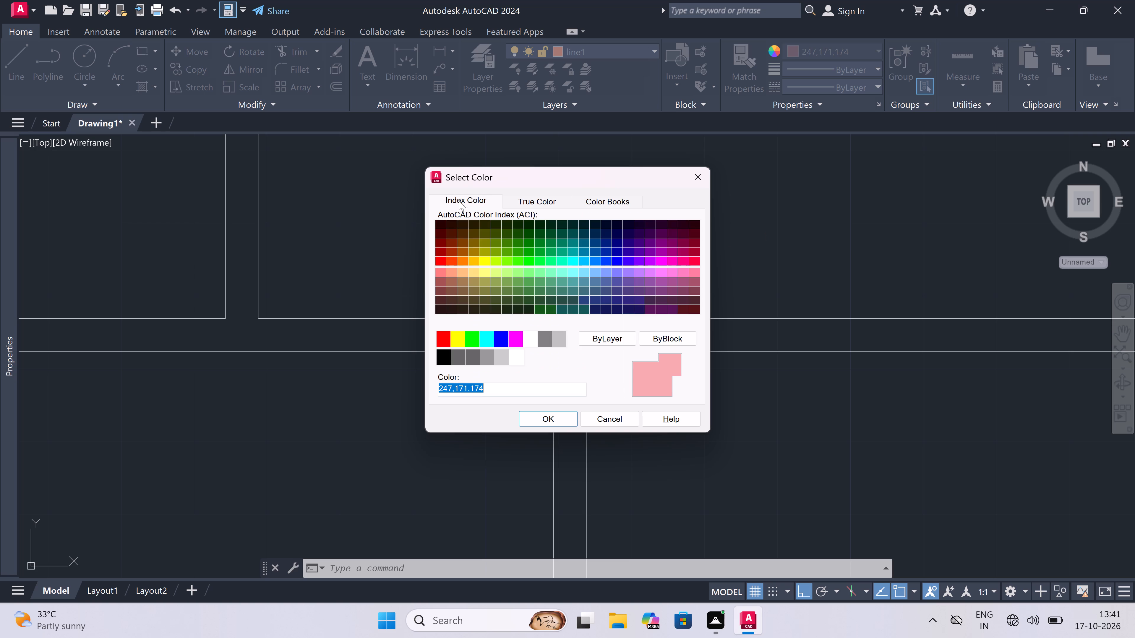
click(455, 275)
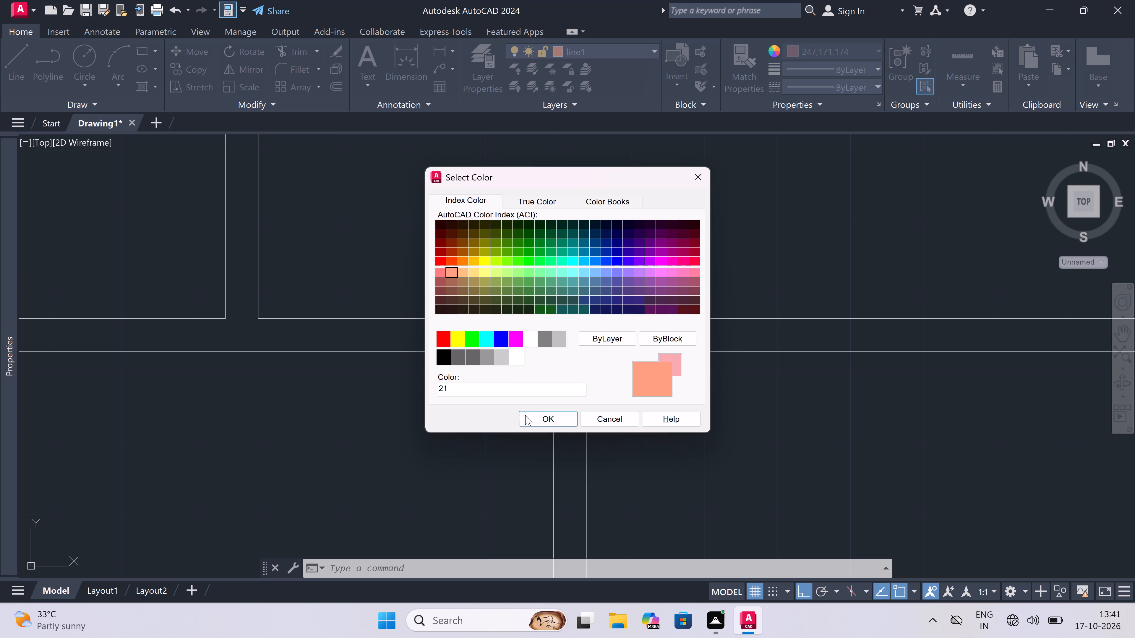
click(539, 415)
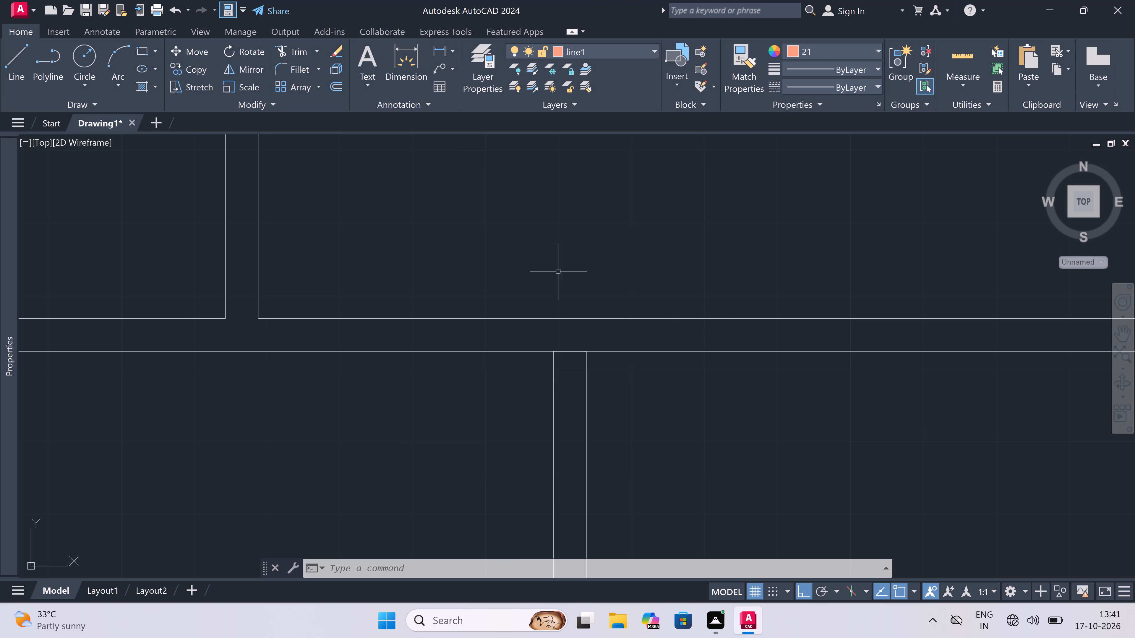
Draw the leftmost bedroom door's right jamb across its top wall near the bedroom partition, with a 2" leftward stub and a 3' leaf down.
text(l)
key(space)
click(519, 320)
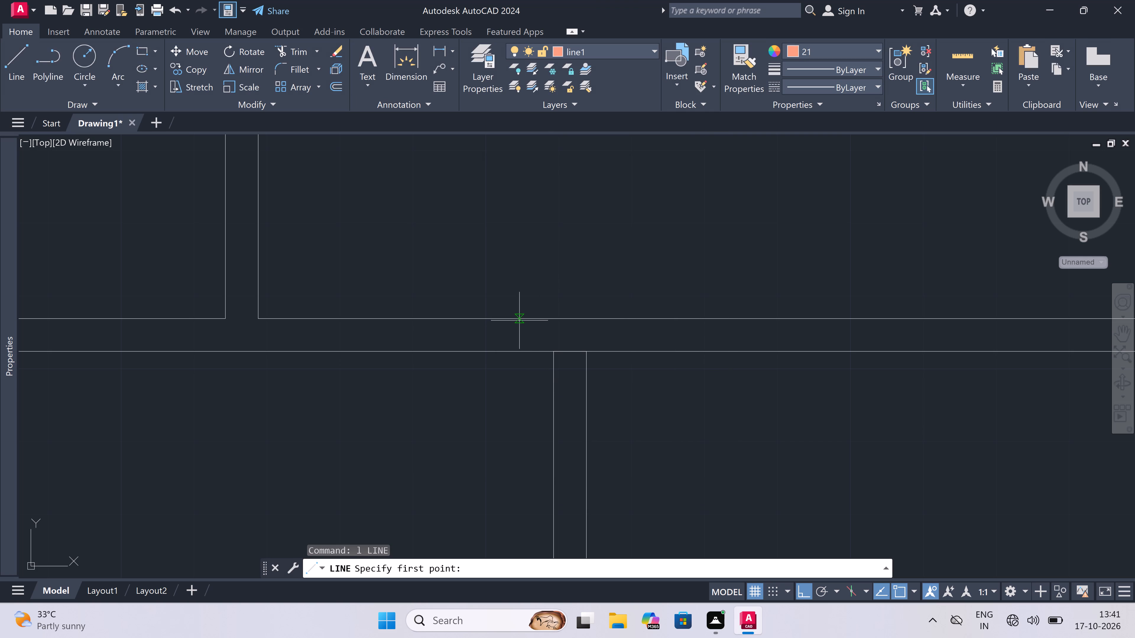
click(515, 355)
click(518, 336)
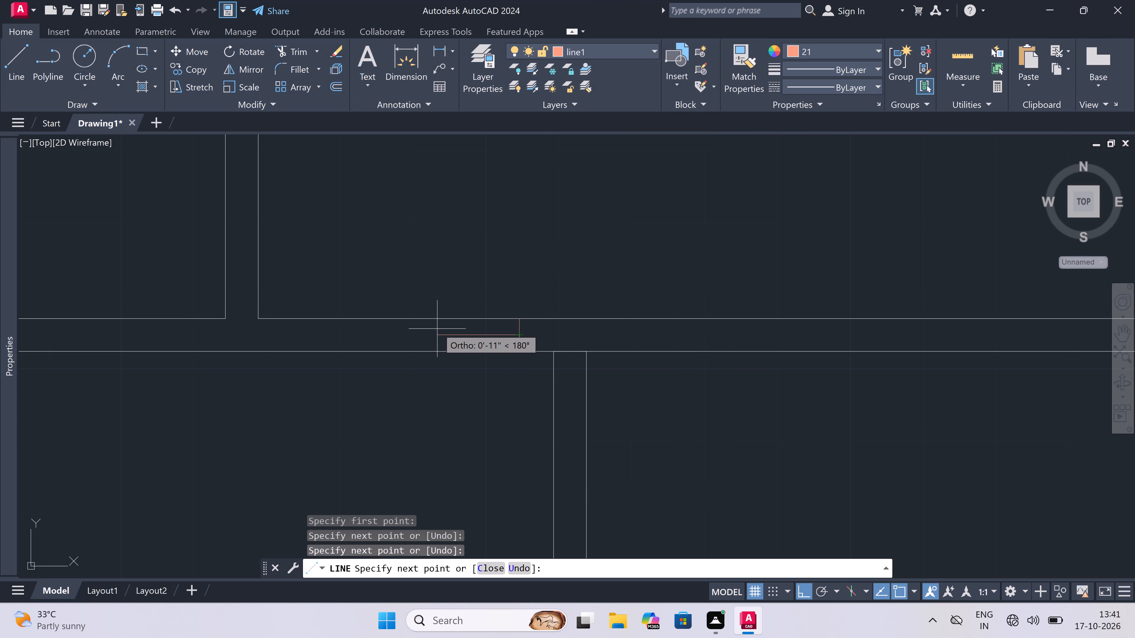
text(2")
key(space)
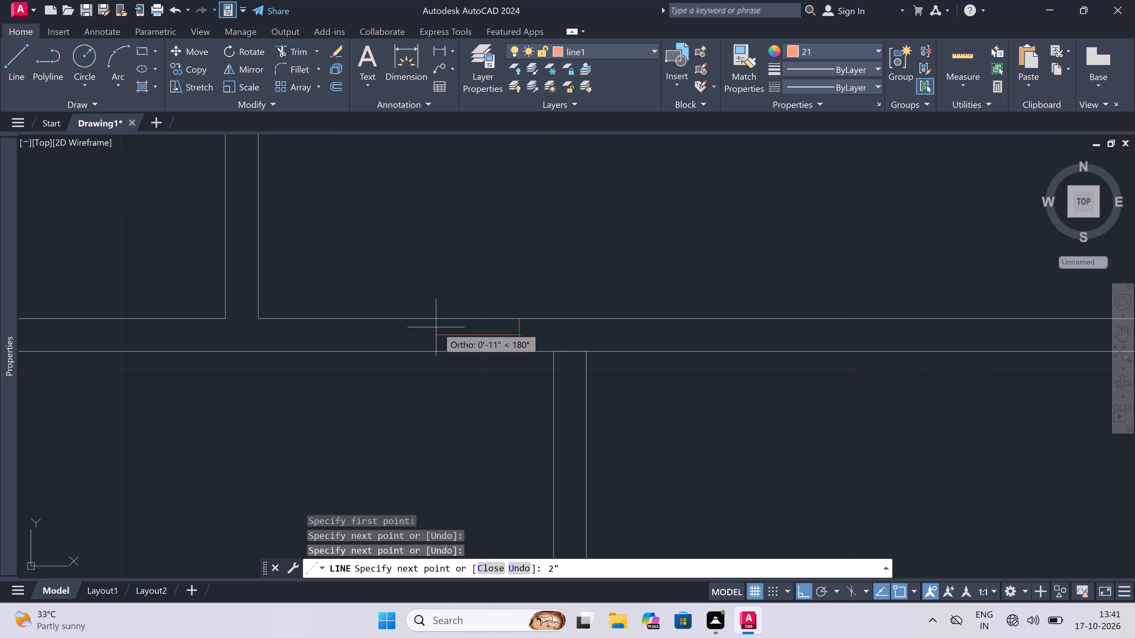
text(3')
key(space)
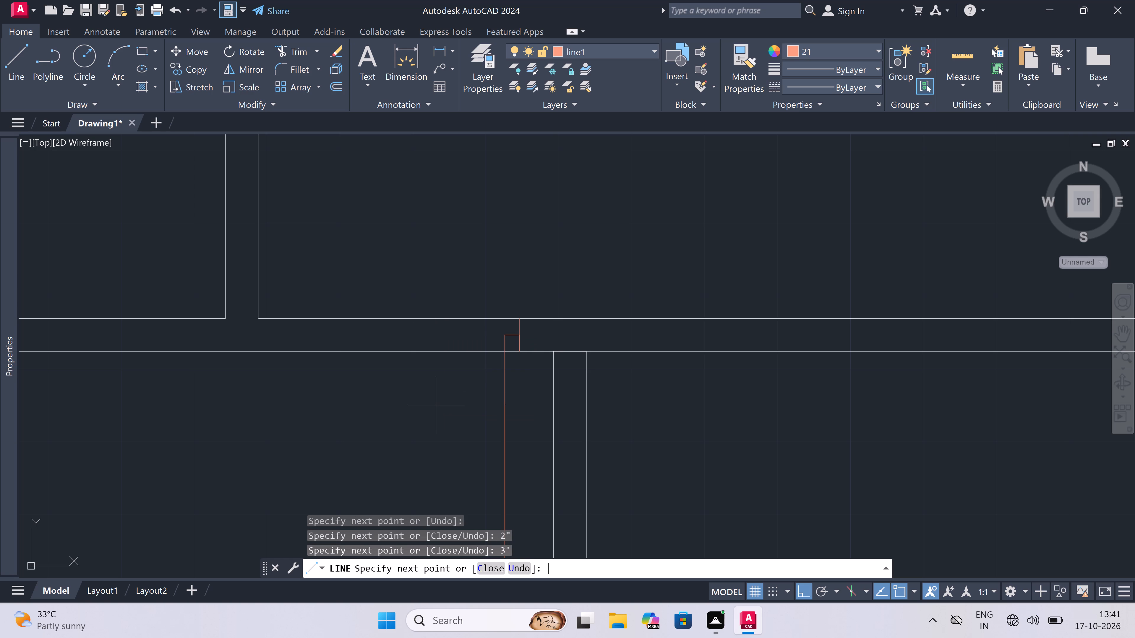
key(Escape)
Draw the door's left jamb line across the same wall near the toilet partition, with a 2" stub from its midpoint towards the opening.
key(space)
scroll(474, 280, down, 3)
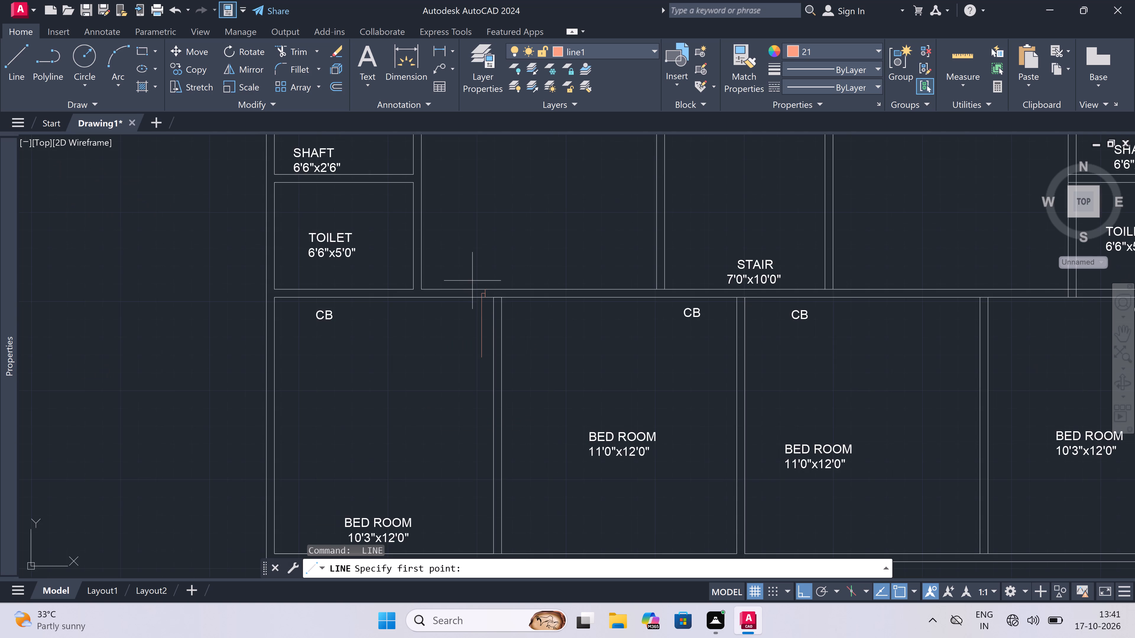
scroll(441, 292, up, 2)
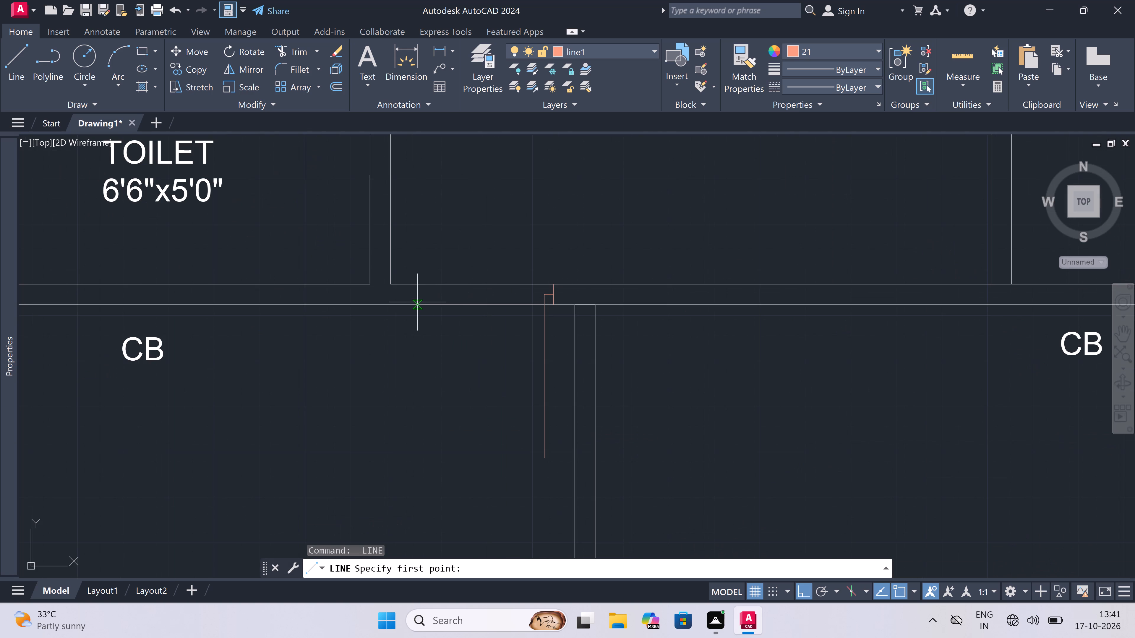
click(412, 305)
click(414, 284)
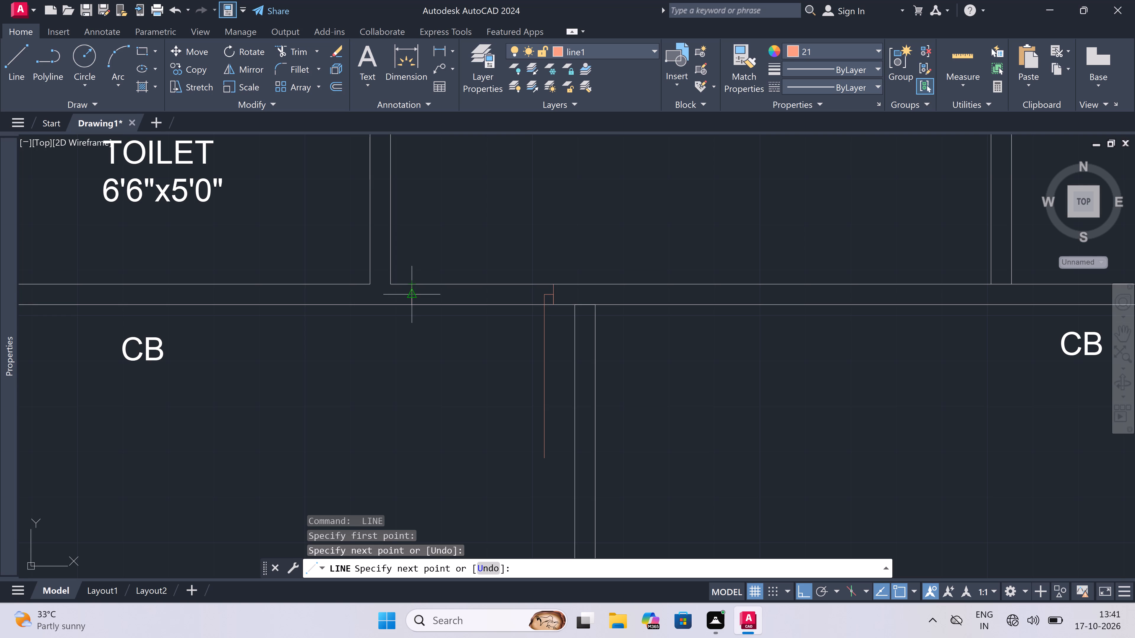
double_click(412, 297)
text(2")
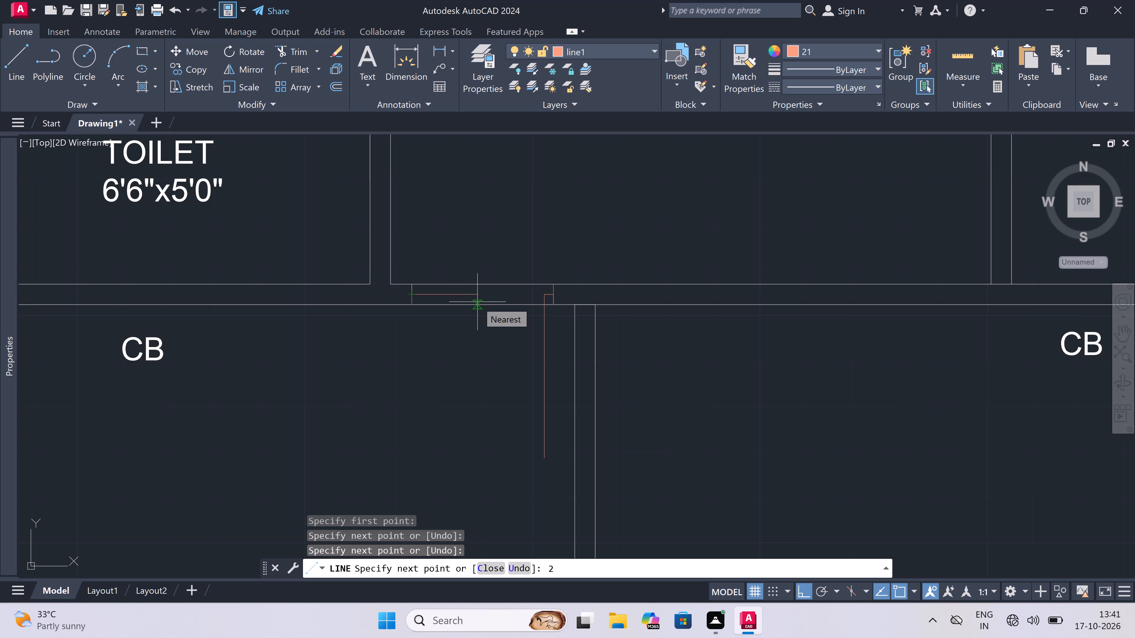
key(space)
key(Escape)
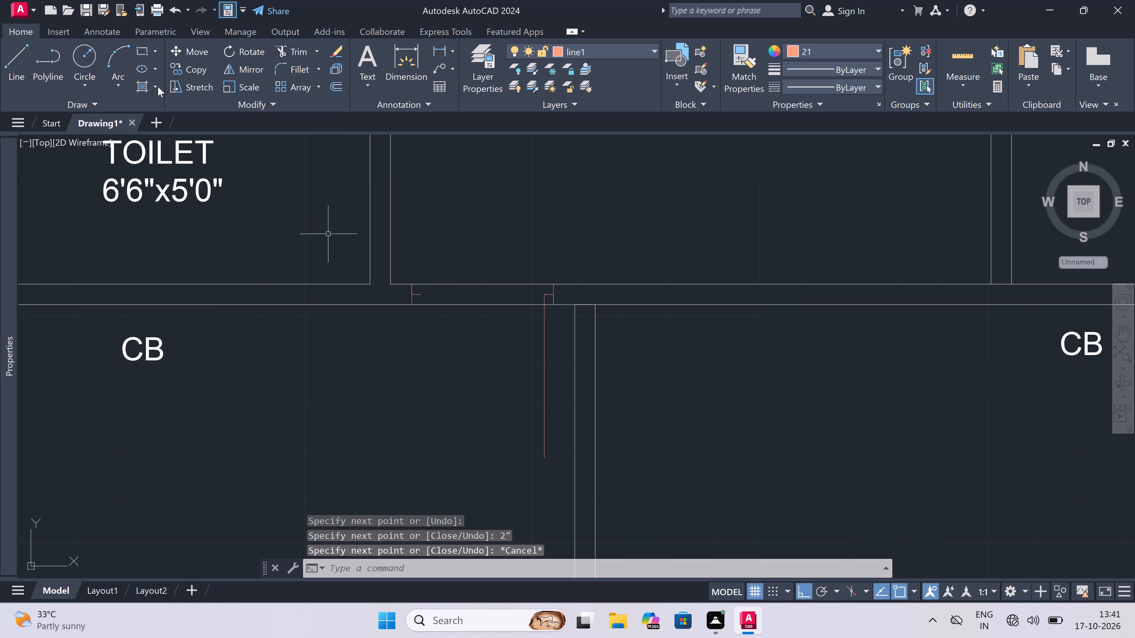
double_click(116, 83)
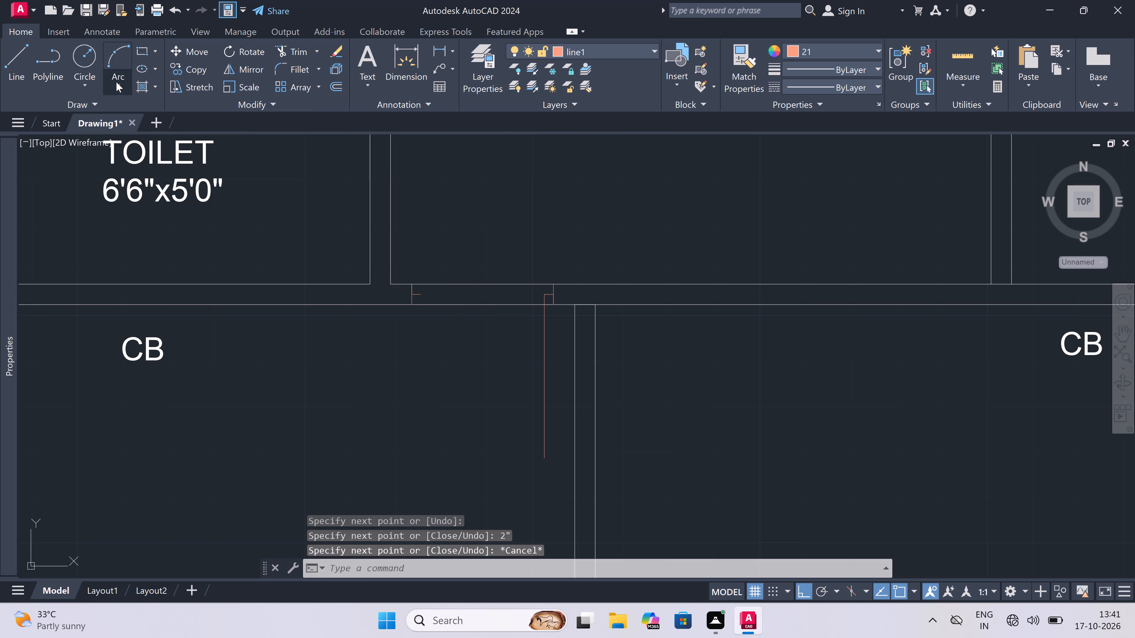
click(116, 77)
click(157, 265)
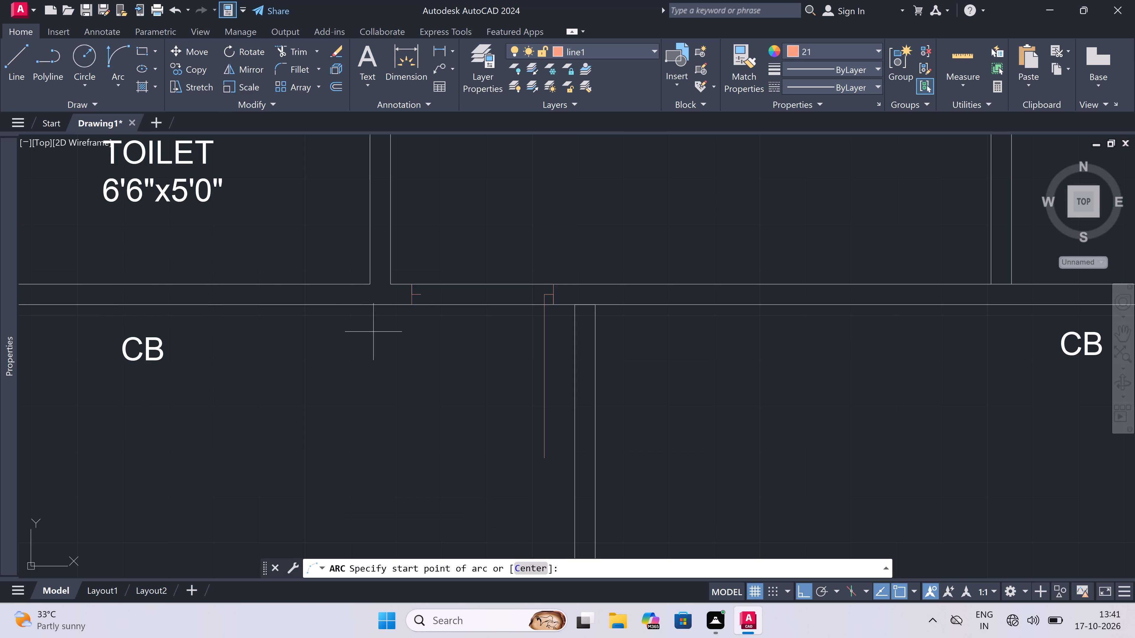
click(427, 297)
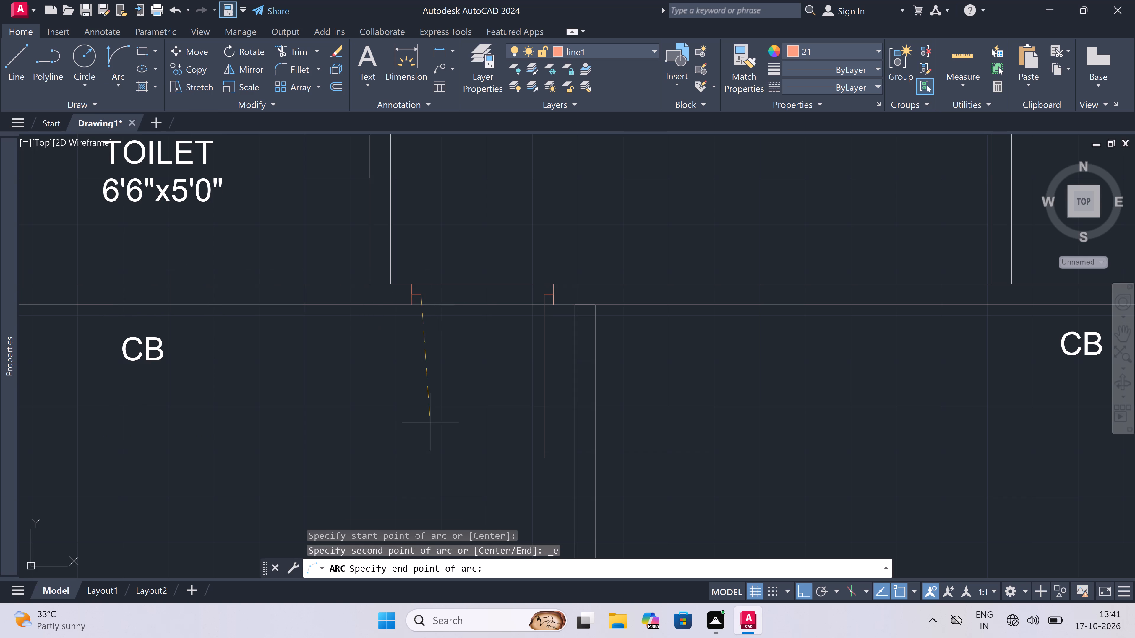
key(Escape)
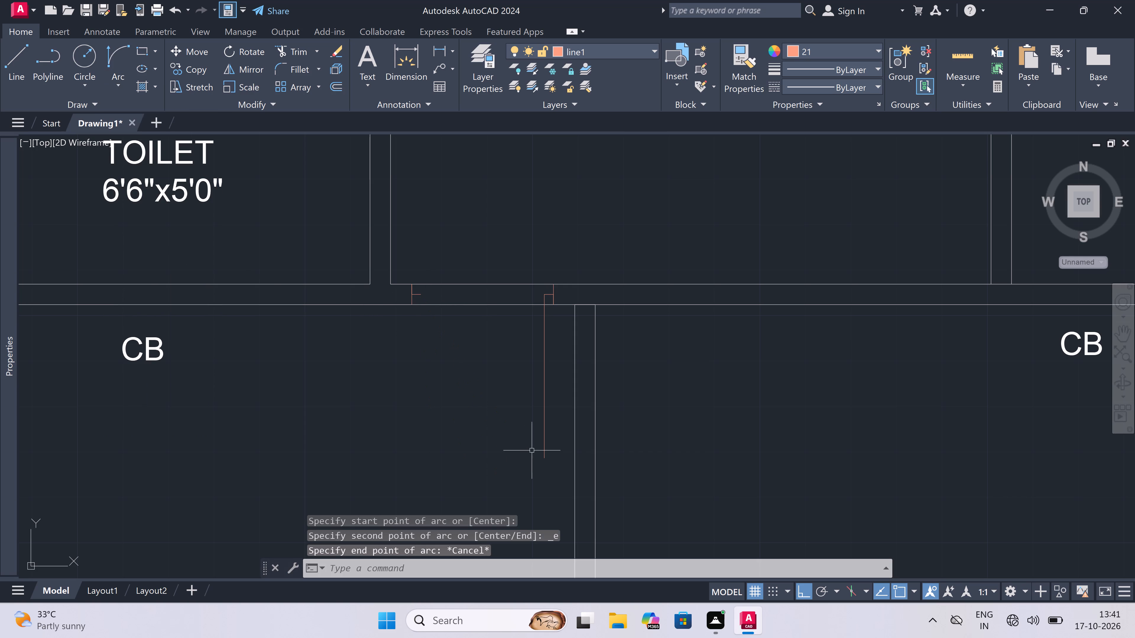
Draw a three-point door swing arc from the leaf's lower end through the left jamb stub, ending above the wall.
key(space)
click(543, 459)
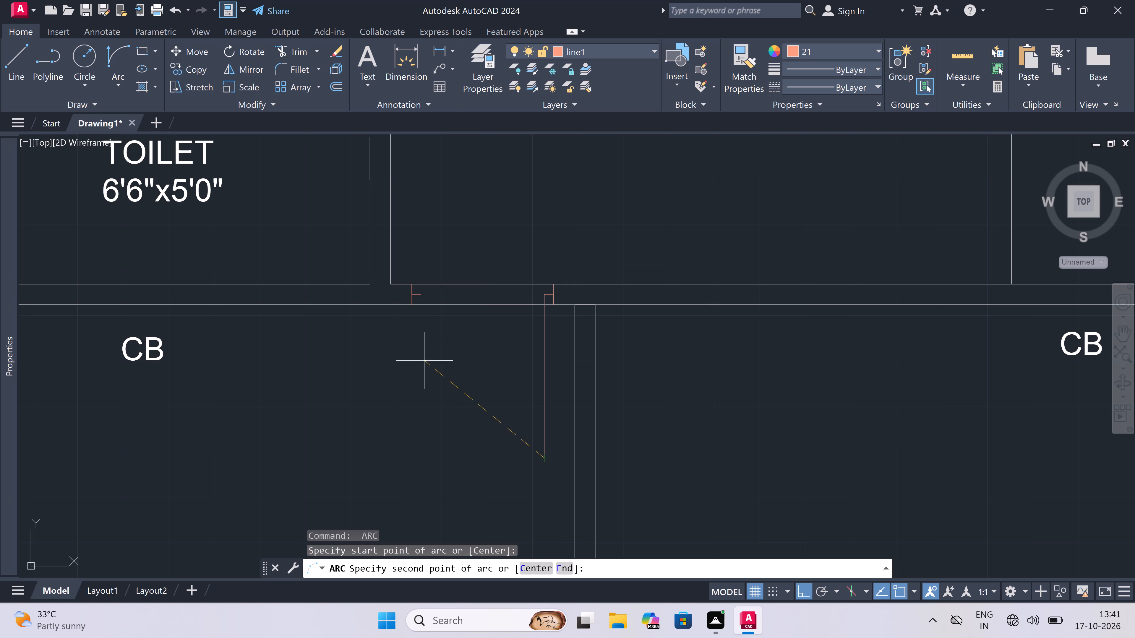
click(425, 291)
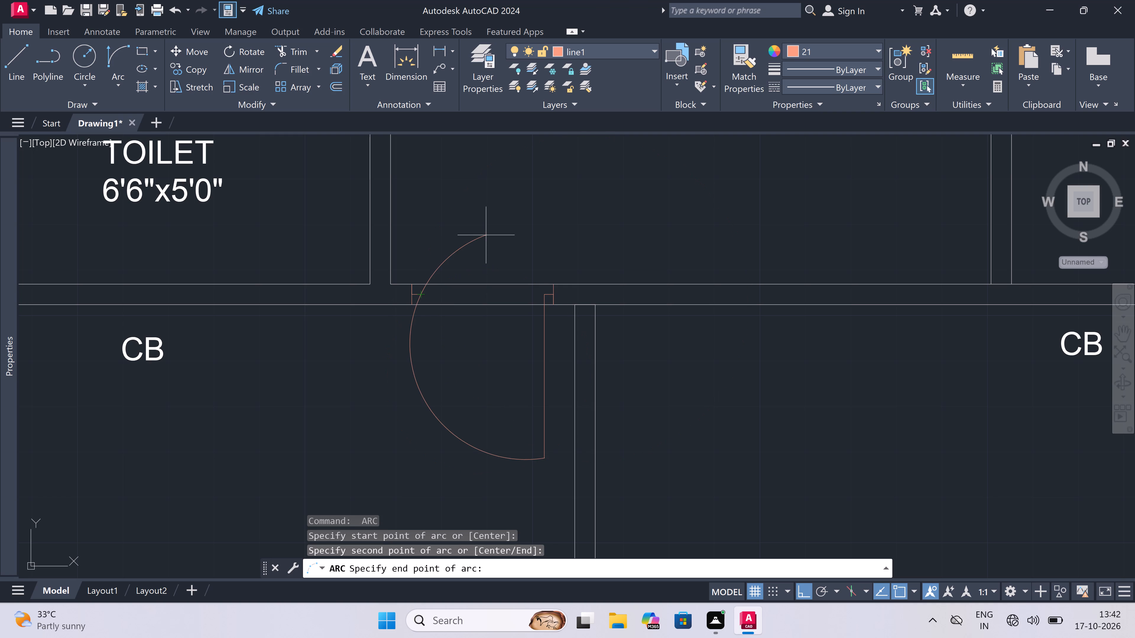
click(536, 203)
Trim the wall lines across the leftmost bedroom's door opening and the swing arc's excess above the left jamb stub.
text(tr)
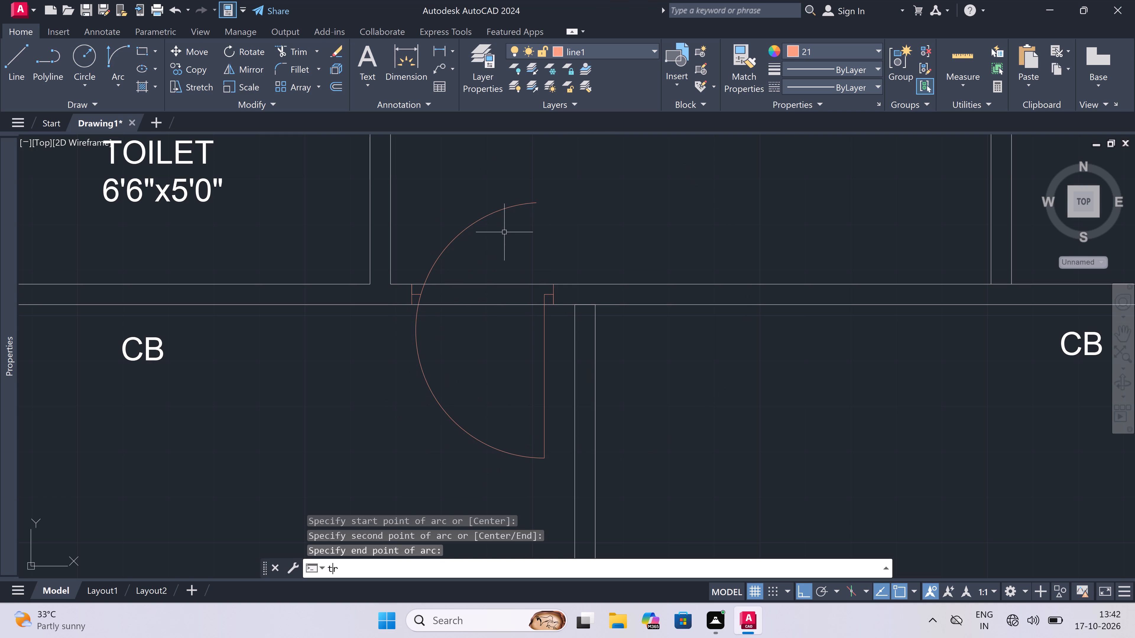
key(space)
click(469, 213)
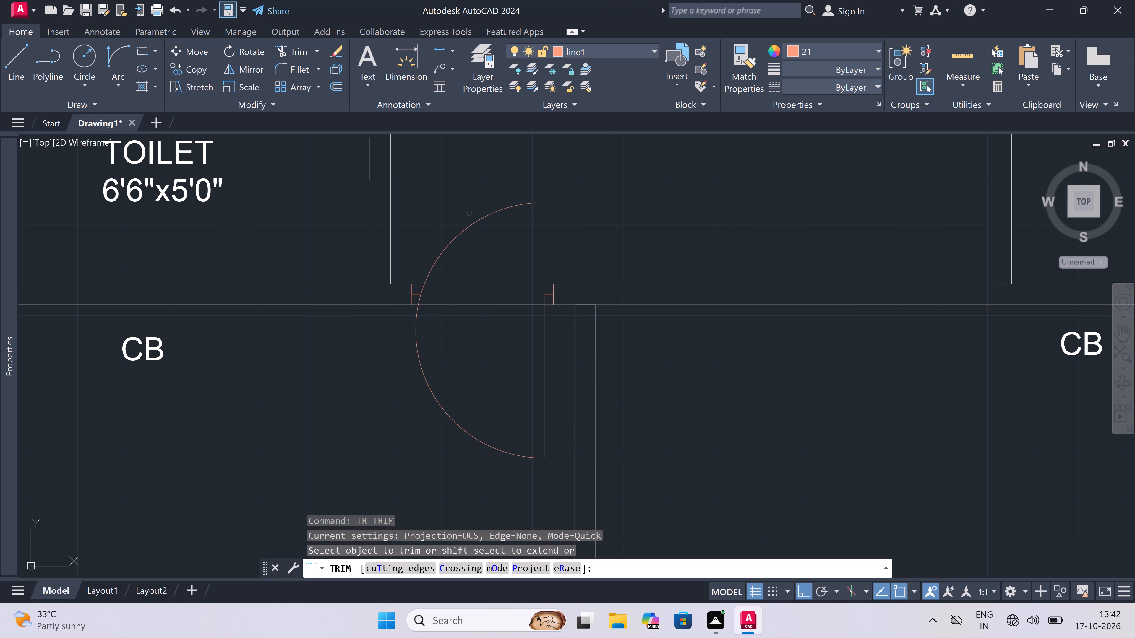
click(449, 331)
scroll(422, 279, up, 4)
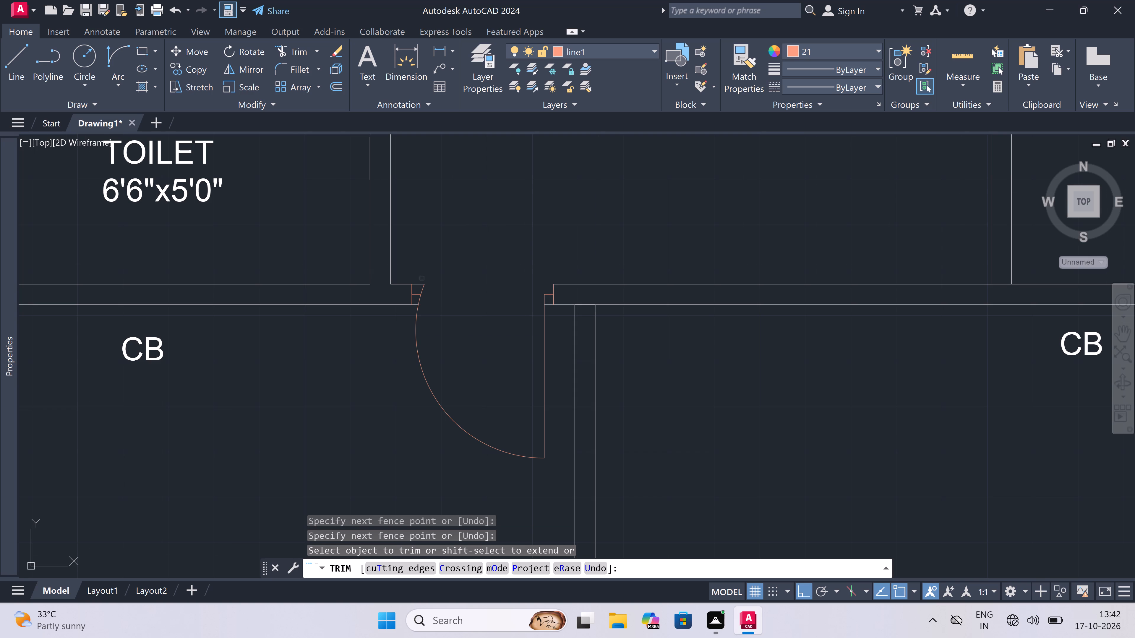
drag(411, 288, 411, 292)
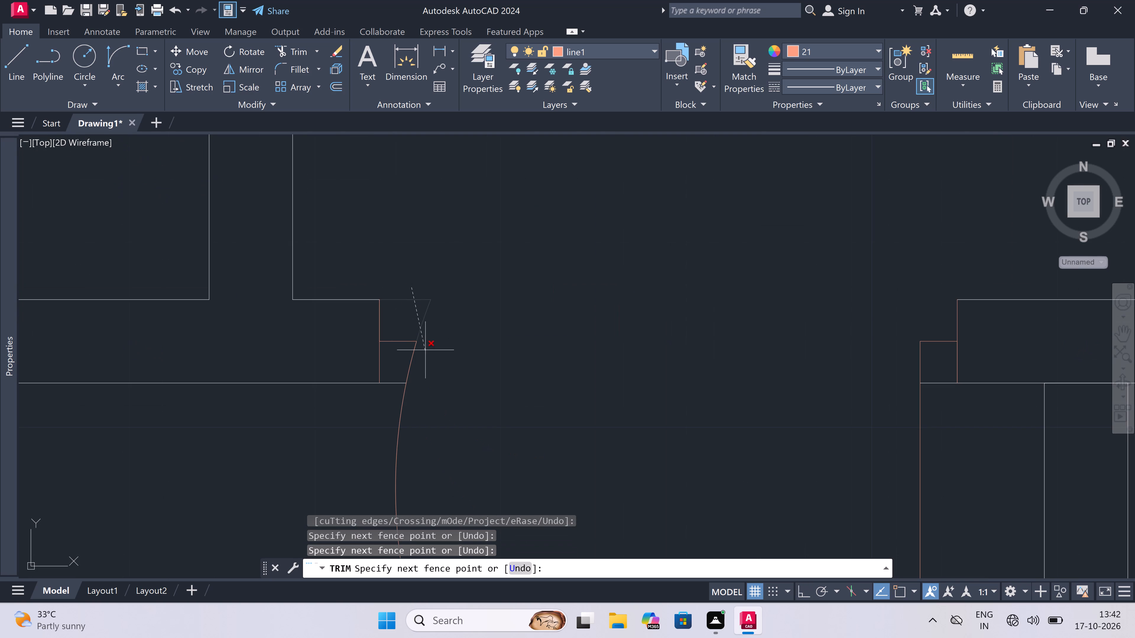
double_click(439, 336)
key(Escape)
Trim the wall line crossing the top of the partition between the leftmost and second bedrooms to open the junction.
scroll(439, 336, down, 3)
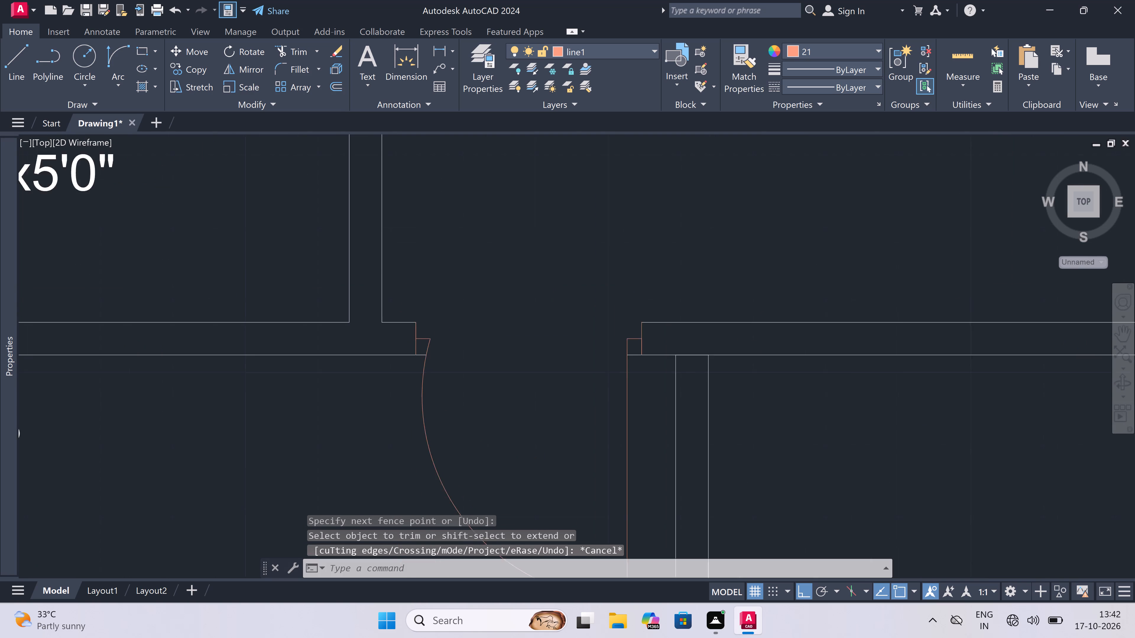
scroll(439, 336, down, 2)
scroll(476, 337, up, 3)
key(space)
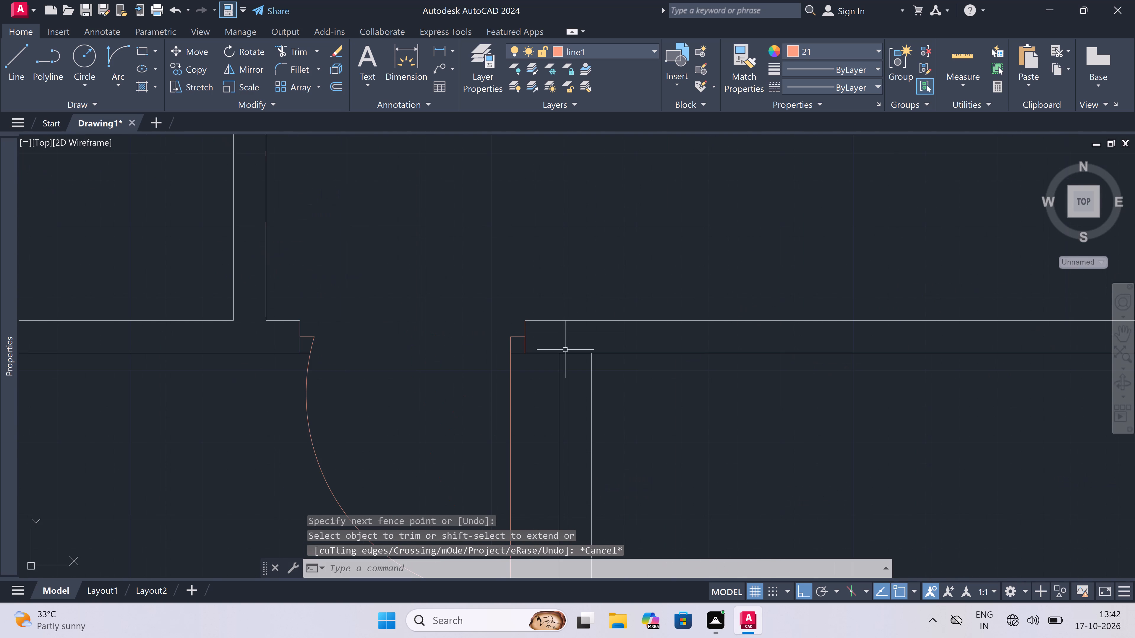
scroll(576, 363, up, 2)
click(576, 365)
click(578, 315)
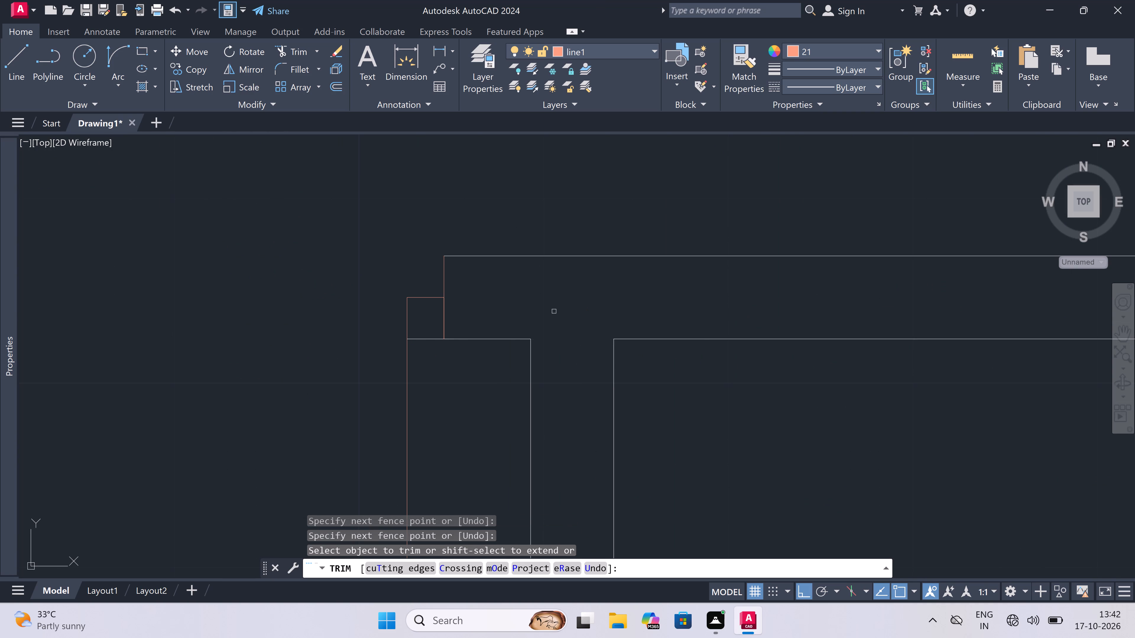
scroll(349, 276, down, 4)
key(Escape)
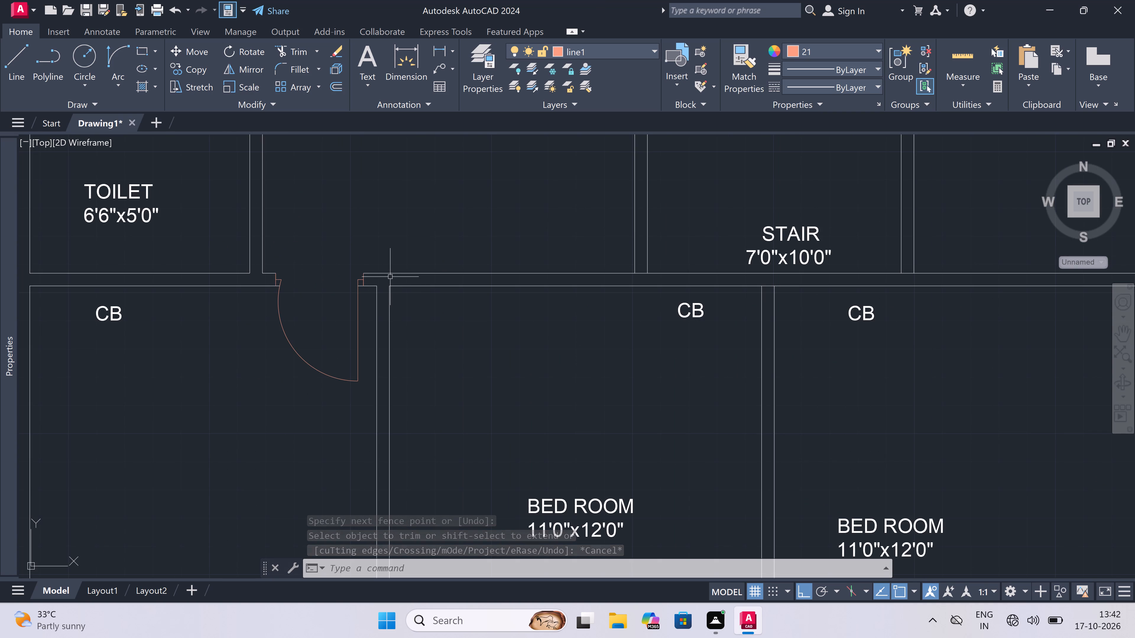
Draw the second bedroom door's left jamb across its top wall beside the partition, with a 2" rightward midpoint stub and a 3' leaf down.
key(l)
key(space)
scroll(393, 278, up, 2)
click(416, 300)
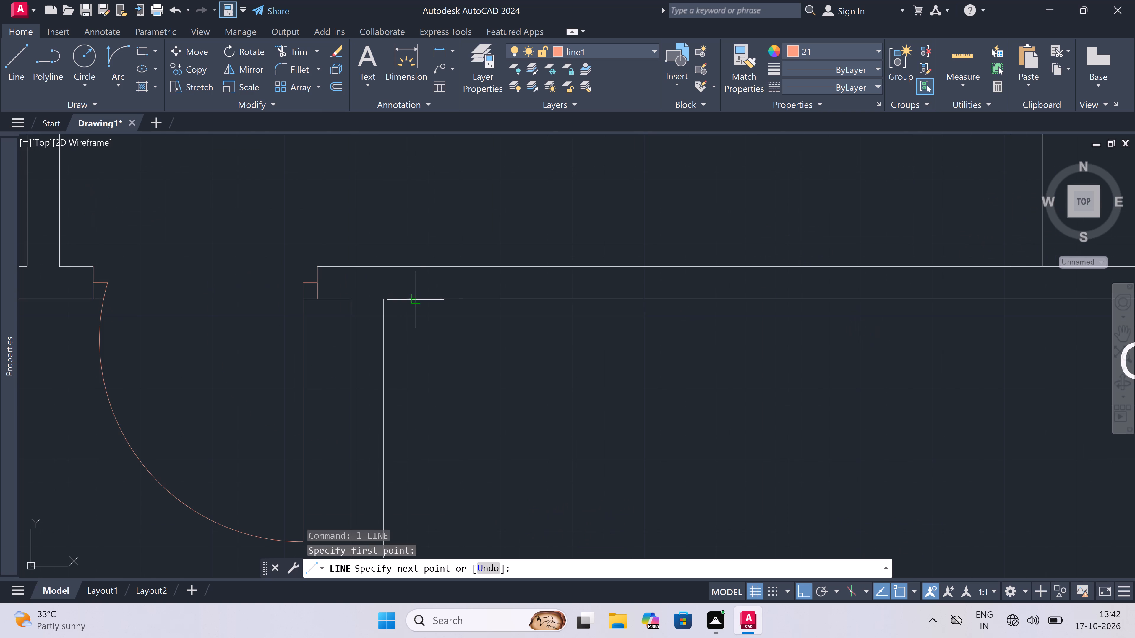
click(423, 275)
click(420, 270)
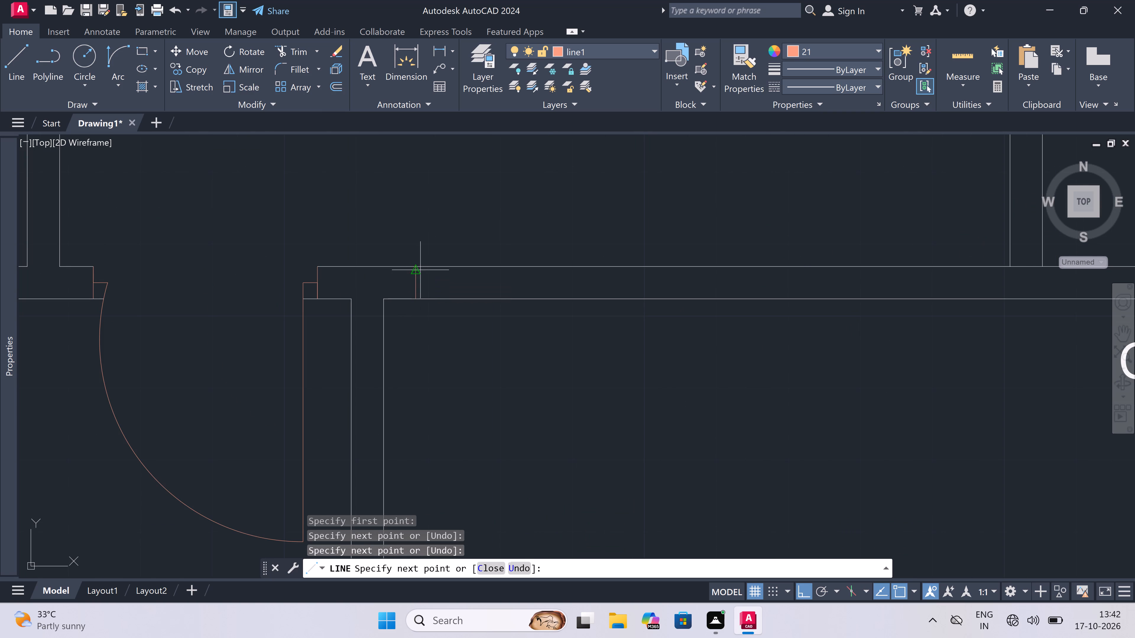
scroll(419, 272, up, 3)
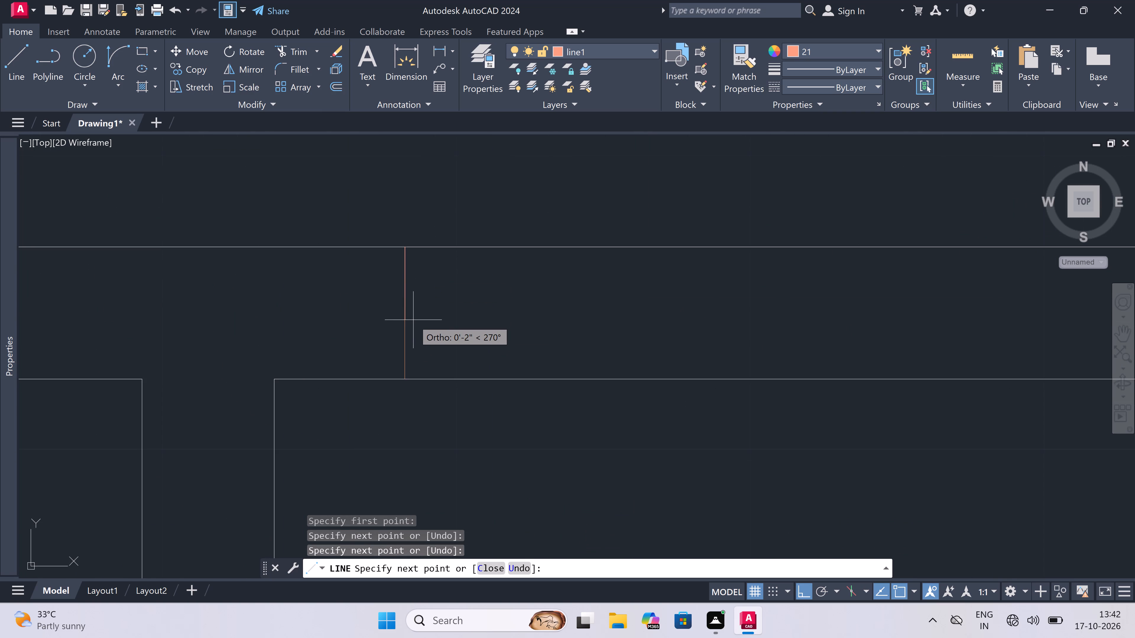
double_click(408, 315)
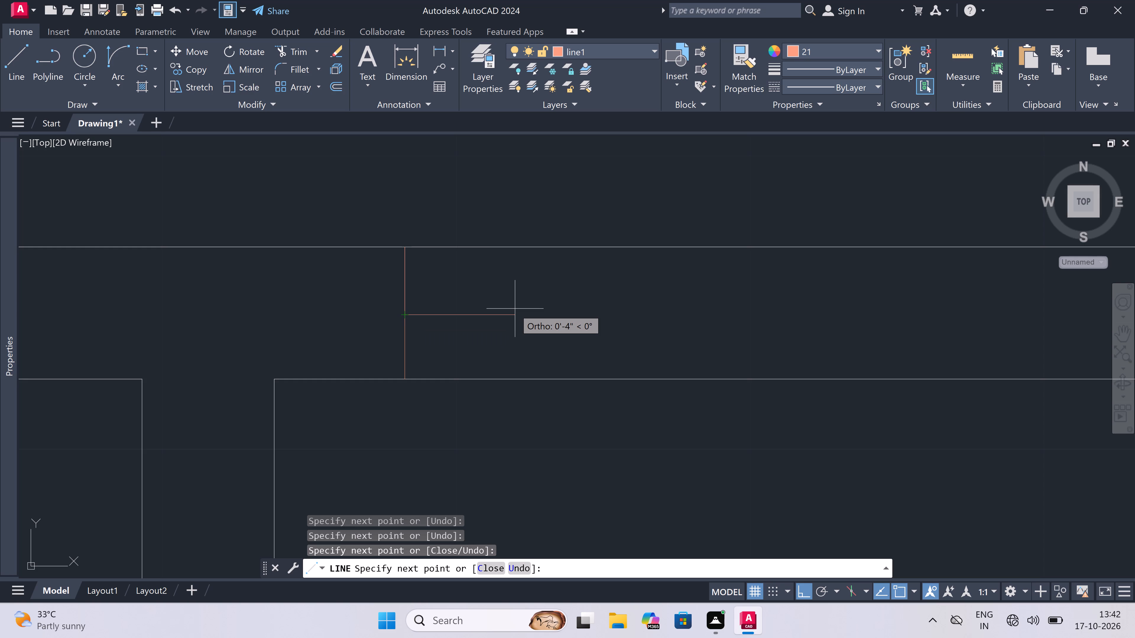
text(2")
key(space)
scroll(515, 308, down, 2)
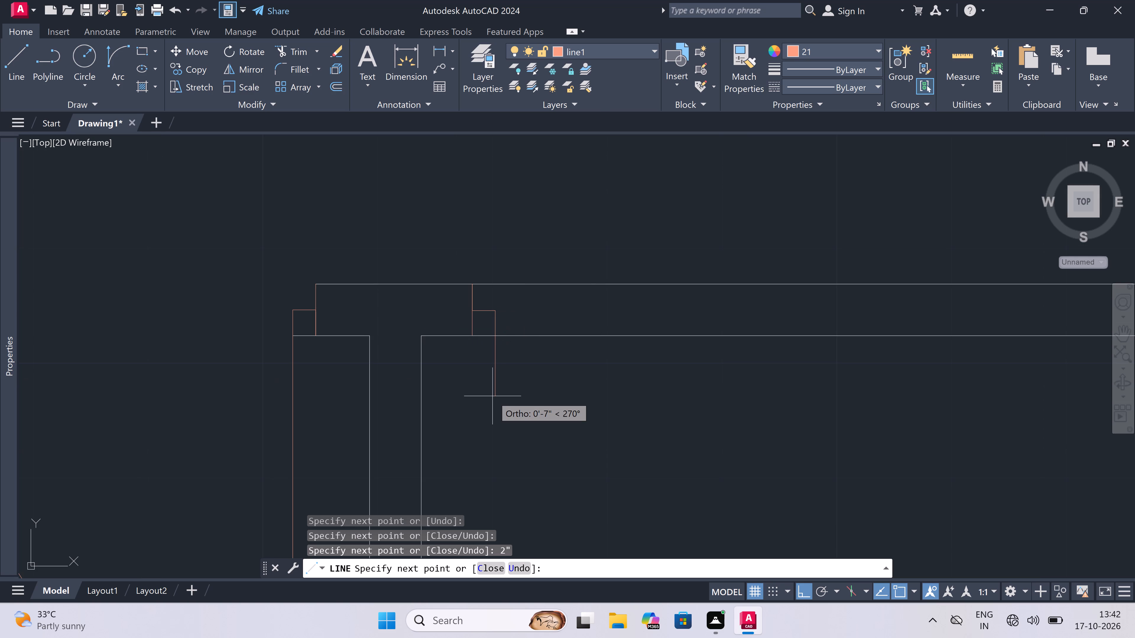
text(3')
key(space)
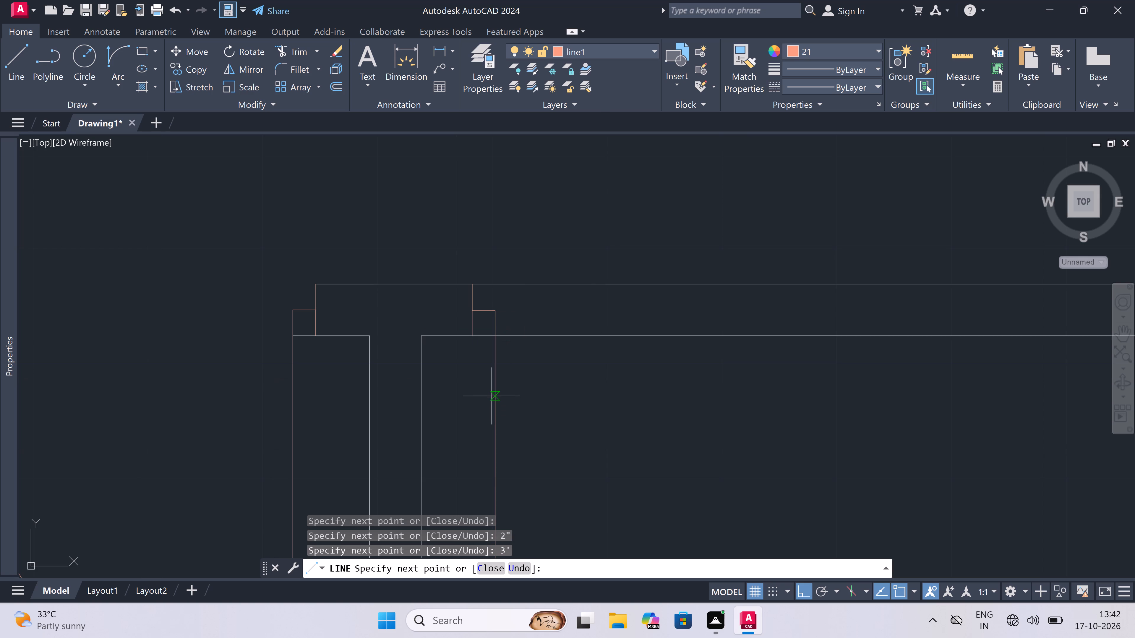
key(Escape)
Draw the second bedroom door's right jamb across the same wall, with a 2" stub from its midpoint towards the opening.
key(space)
scroll(425, 277, down, 4)
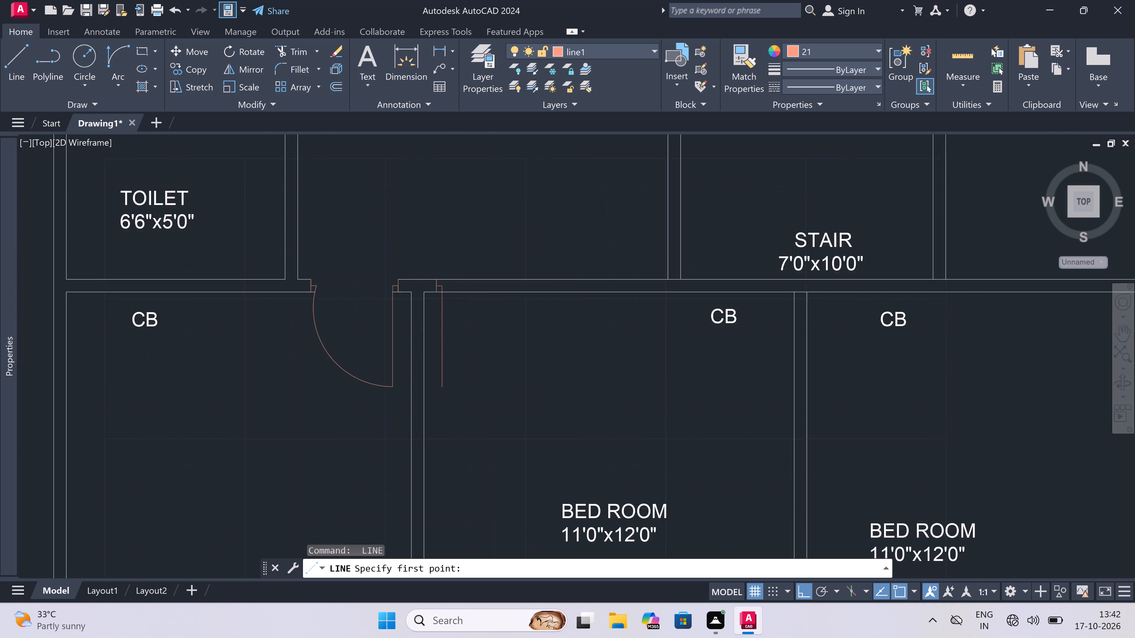
scroll(450, 289, up, 3)
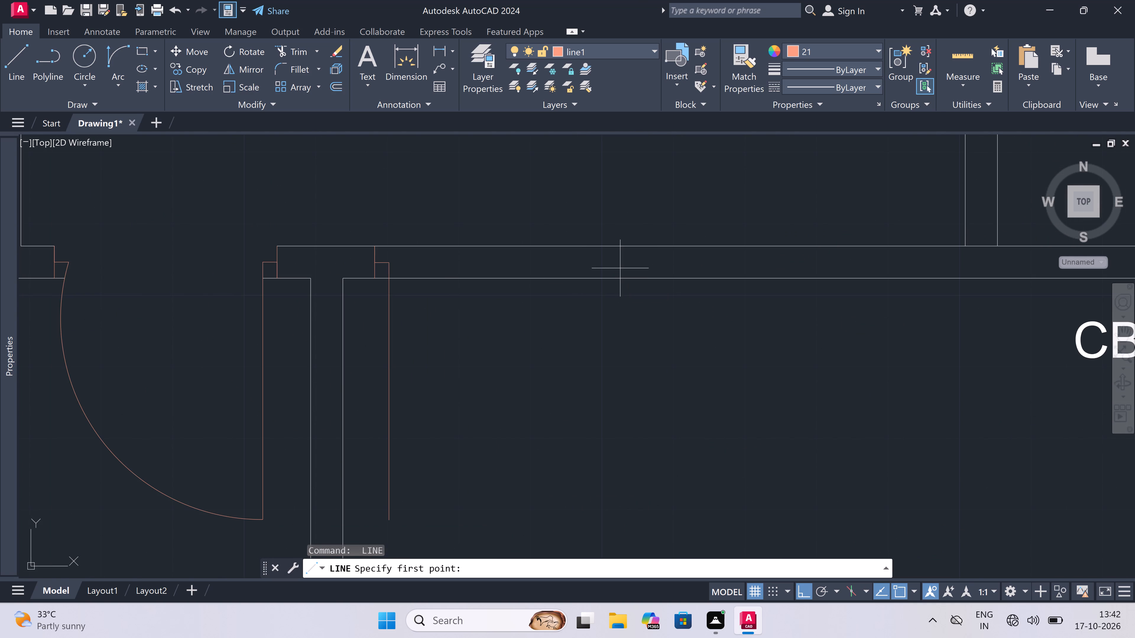
click(623, 279)
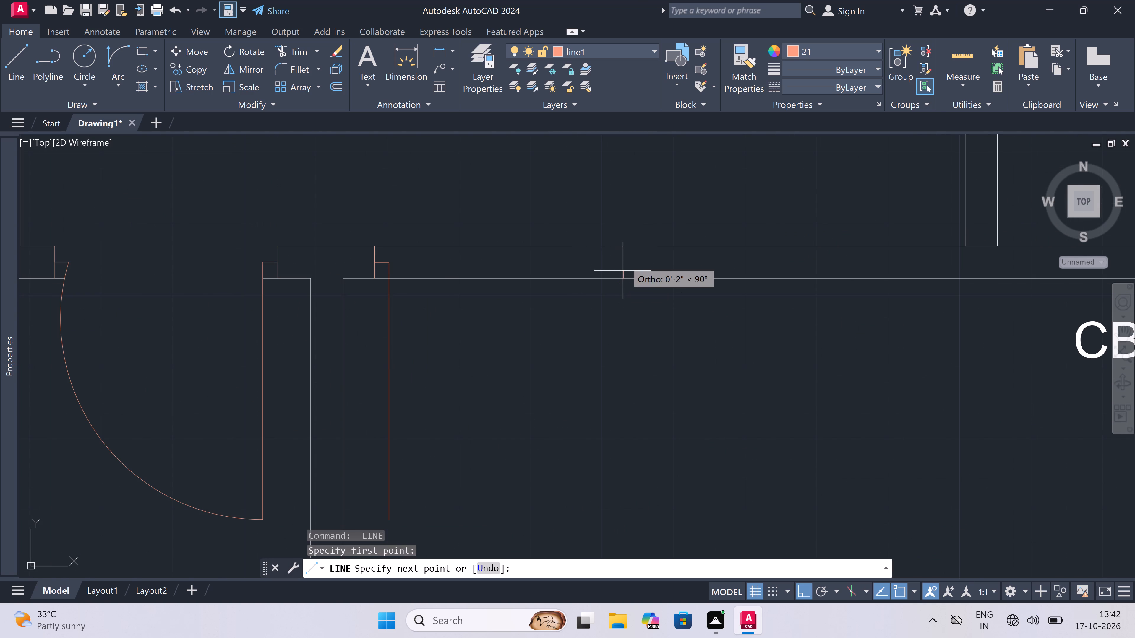
click(625, 253)
click(627, 265)
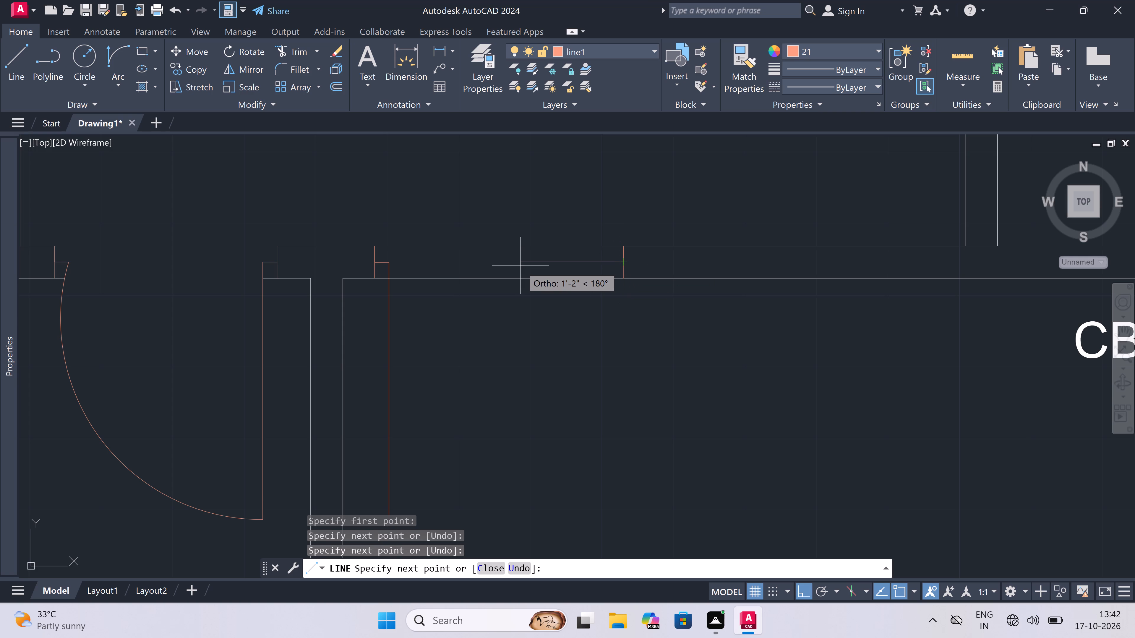
key(2)
text(")
key(space)
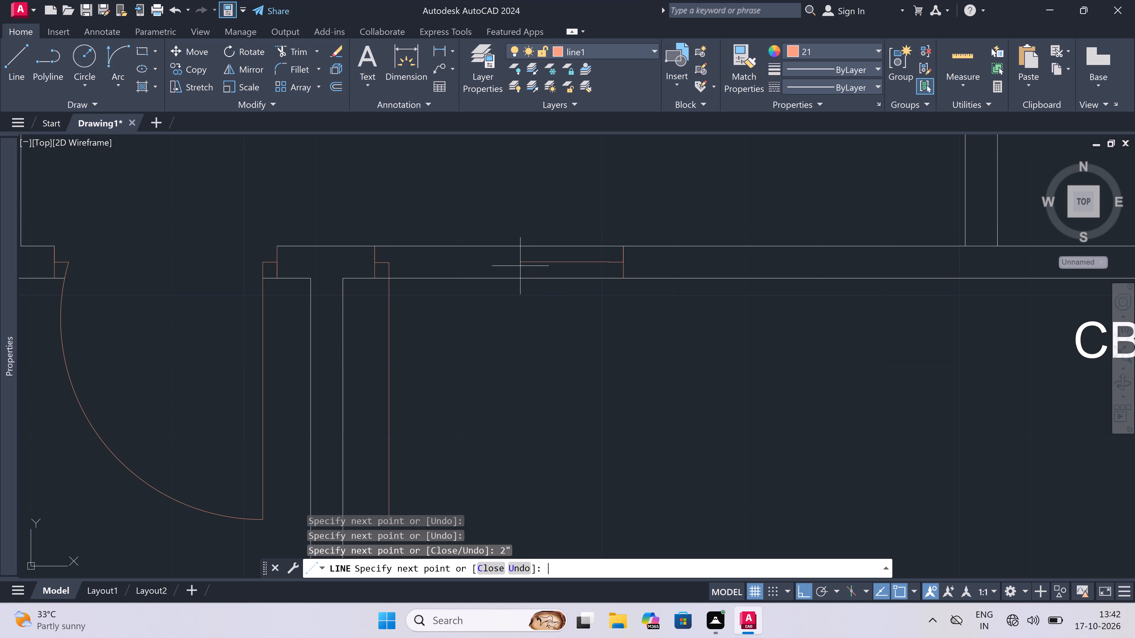
key(Escape)
Draw a start-end-direction swing arc from the second bedroom door leaf's lower end to the right jamb stub's end.
scroll(520, 266, down, 1)
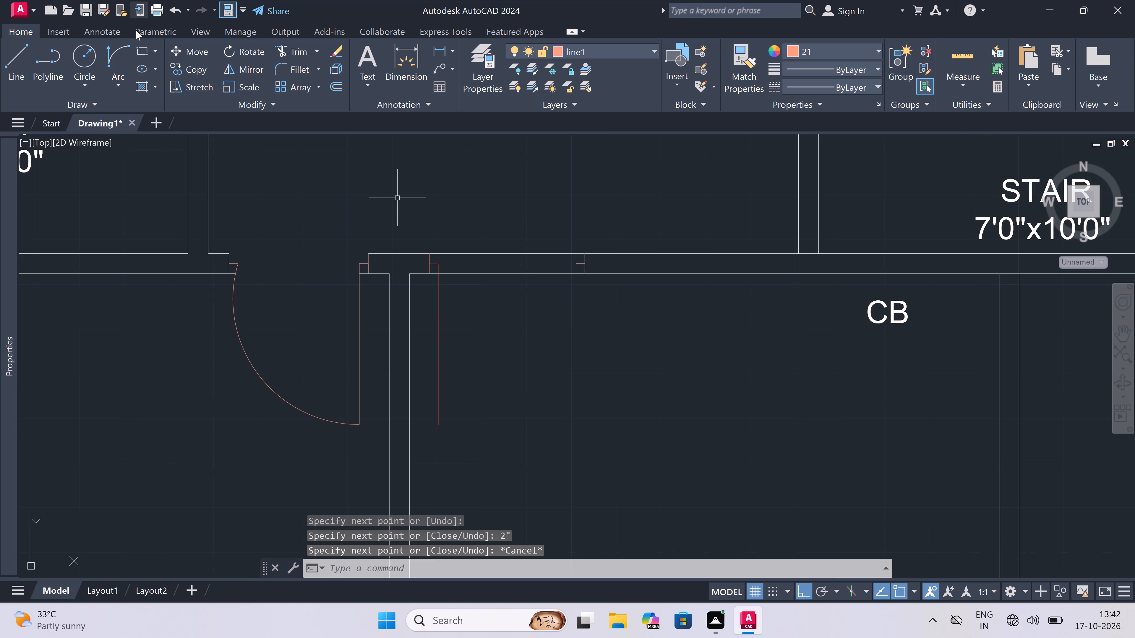
click(111, 49)
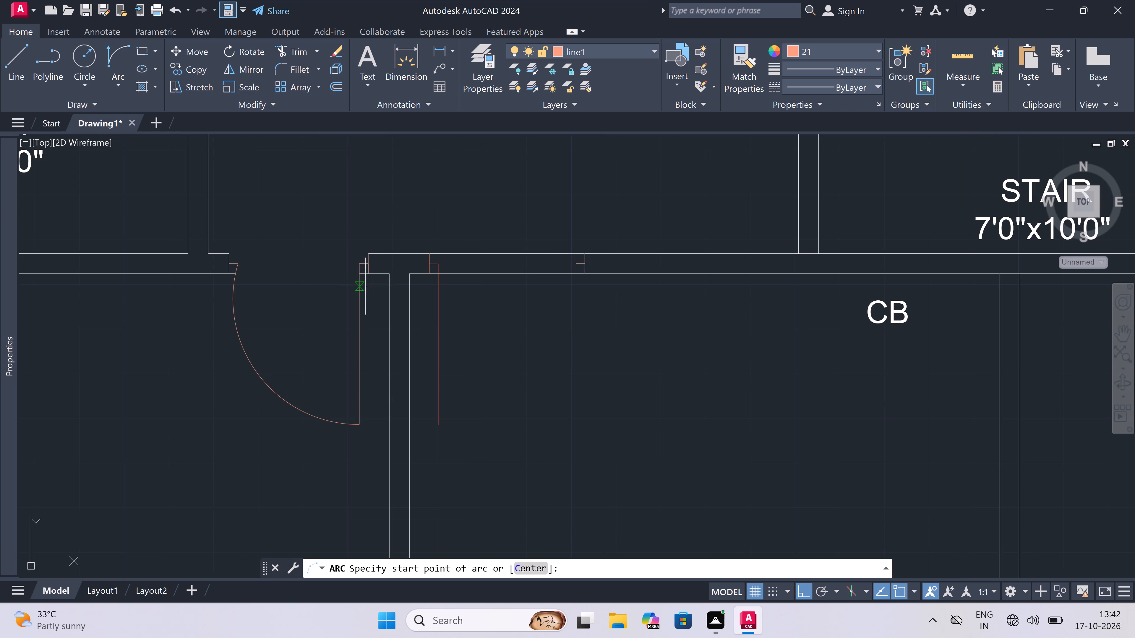
click(439, 423)
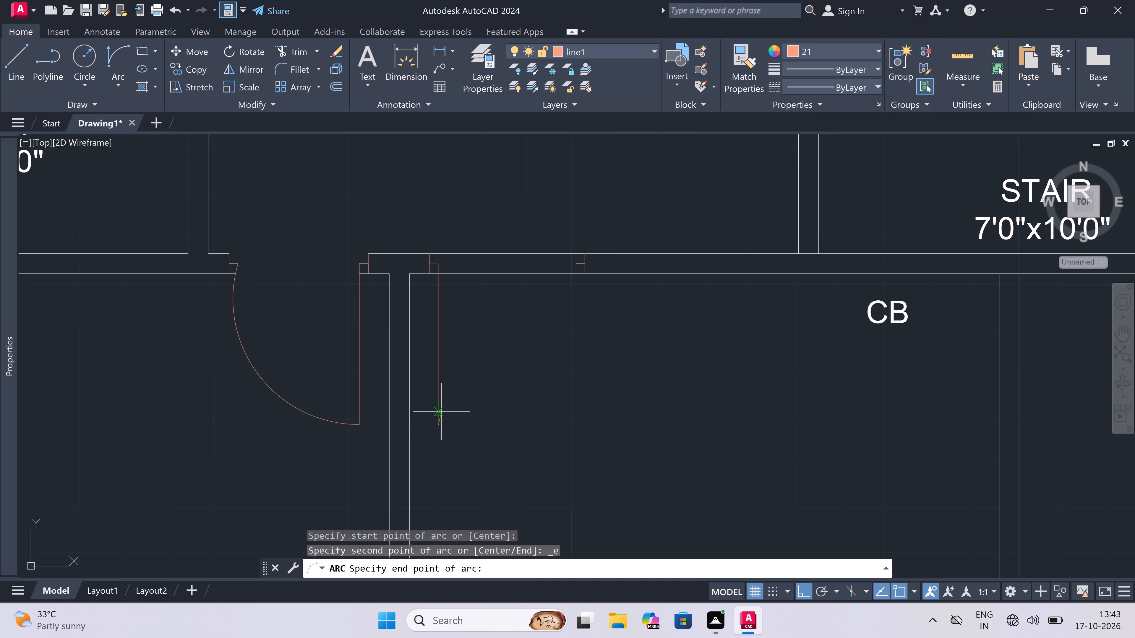
click(575, 261)
click(583, 353)
Trim both wall lines across the second bedroom's door opening.
key(t)
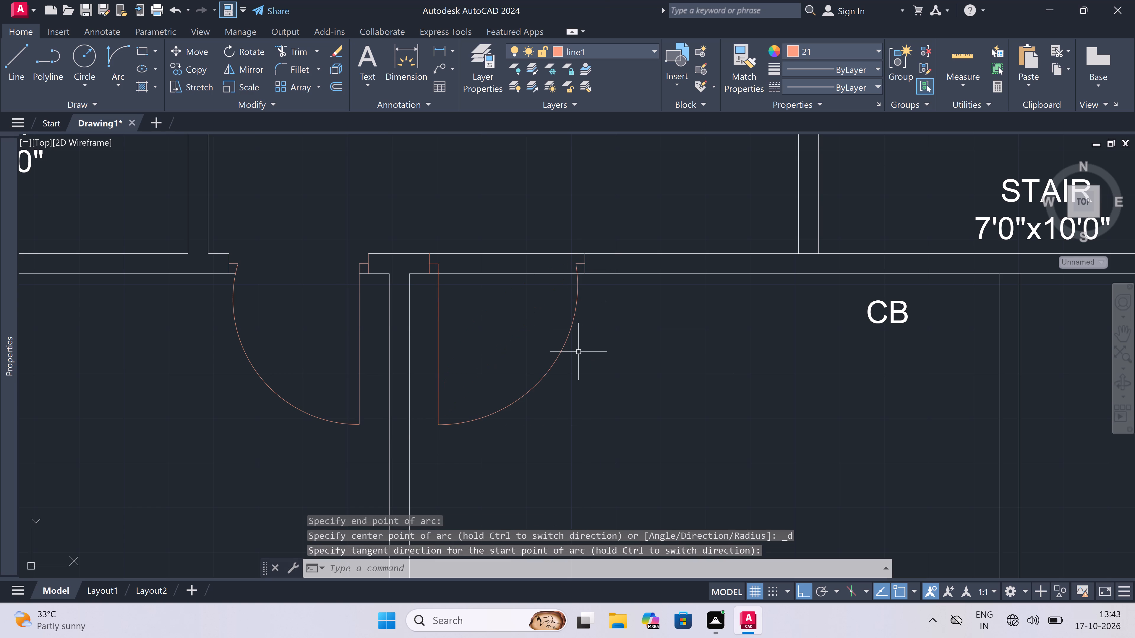
key(r)
key(space)
double_click(512, 211)
click(483, 320)
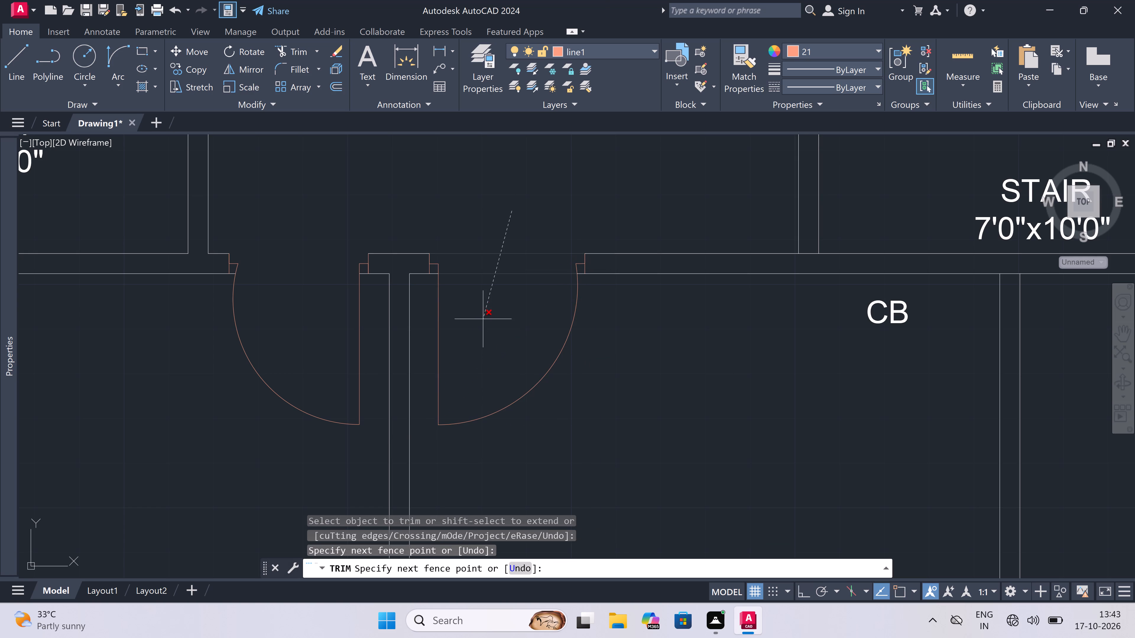
key(Escape)
Draw the rightmost bedroom door's left jamb across its top wall beside the partition, with a 2" rightward midpoint stub and a 3' leaf down.
scroll(483, 320, down, 4)
scroll(581, 305, up, 3)
key(l)
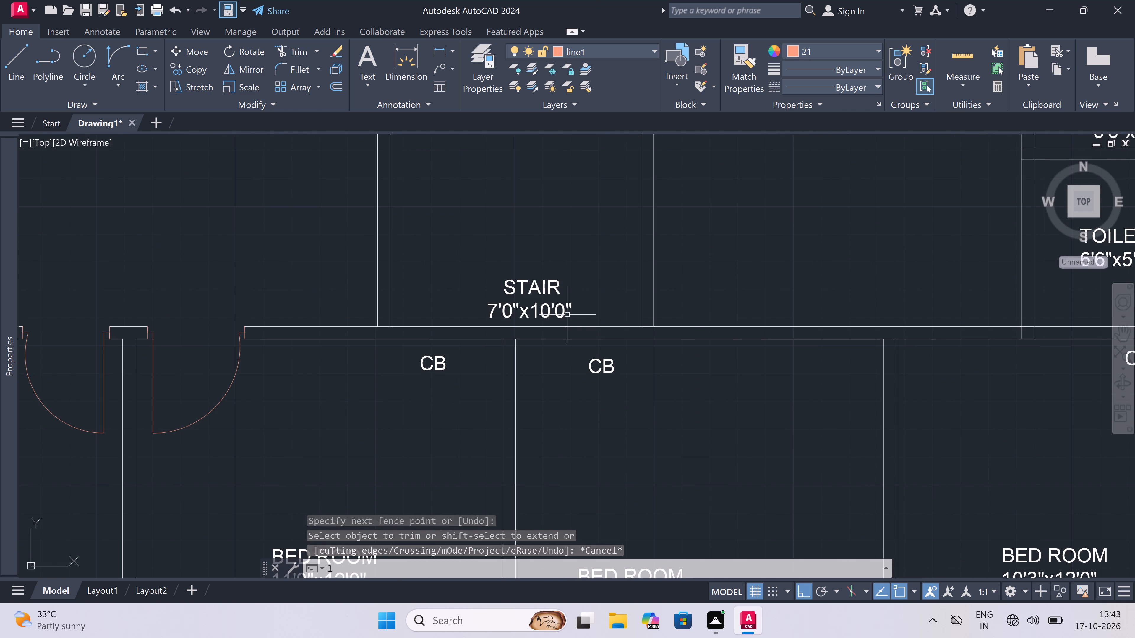
key(space)
scroll(504, 328, down, 4)
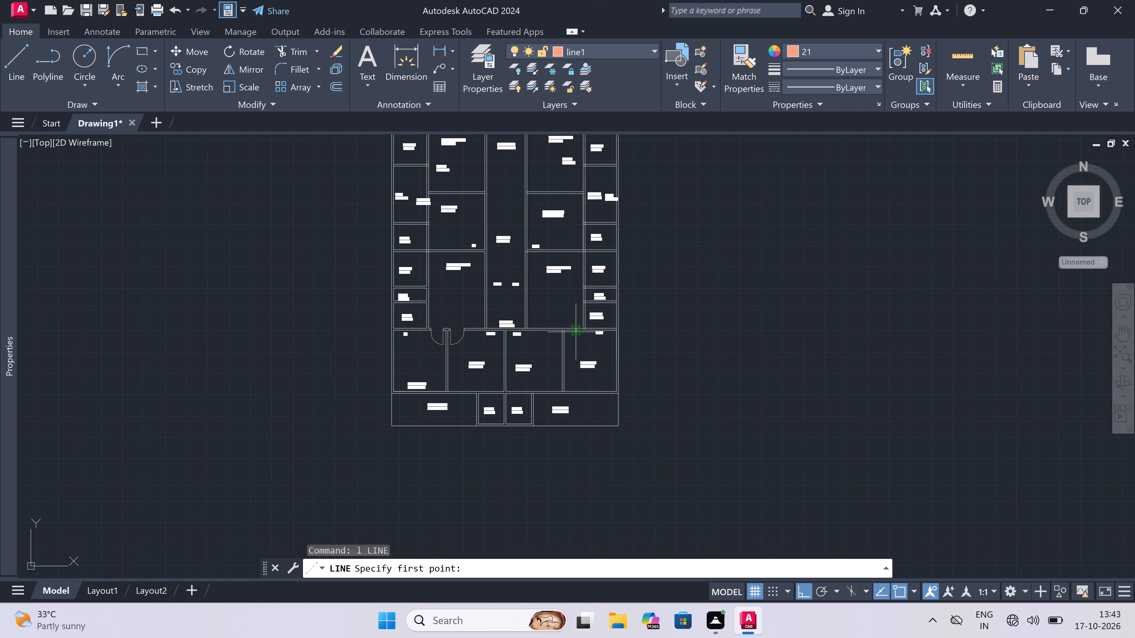
scroll(562, 322, up, 4)
scroll(558, 361, up, 1)
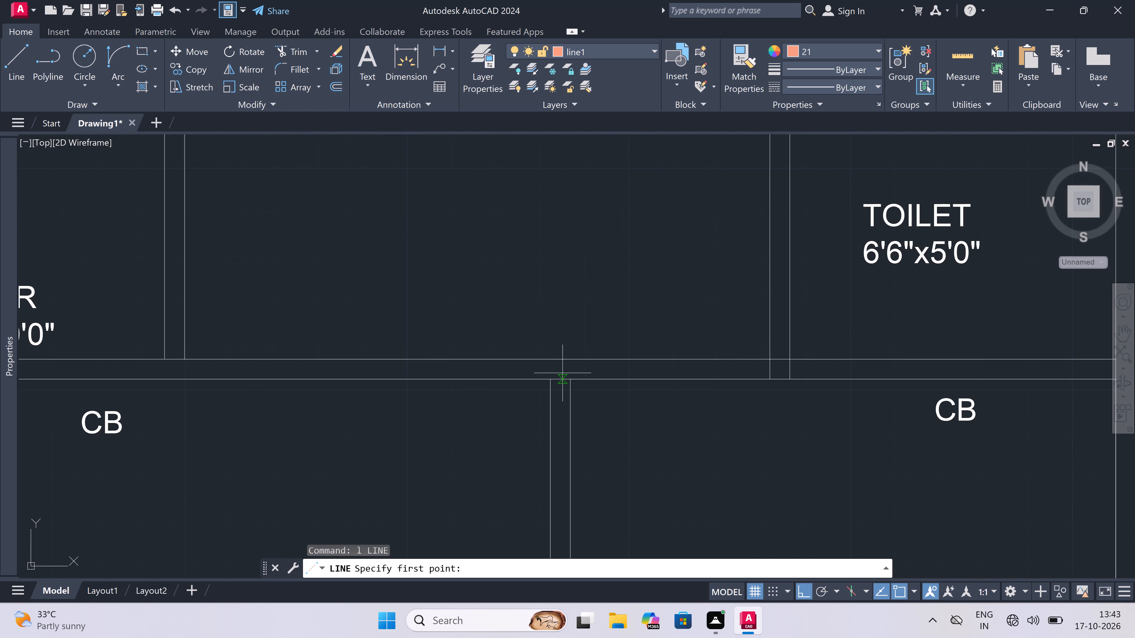
click(591, 381)
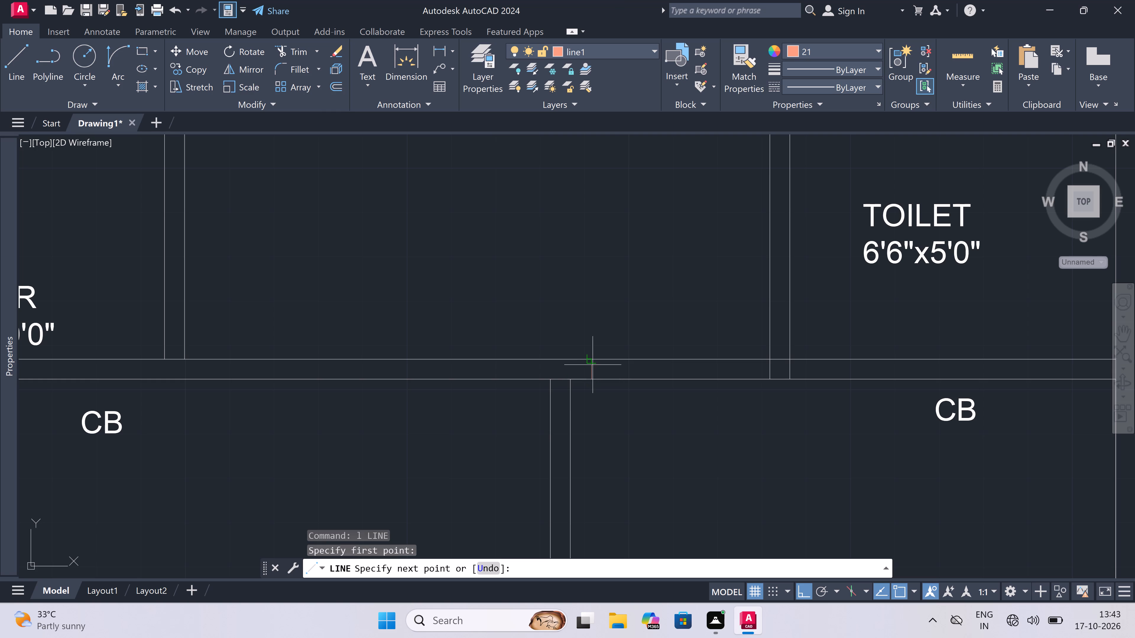
double_click(593, 365)
click(593, 367)
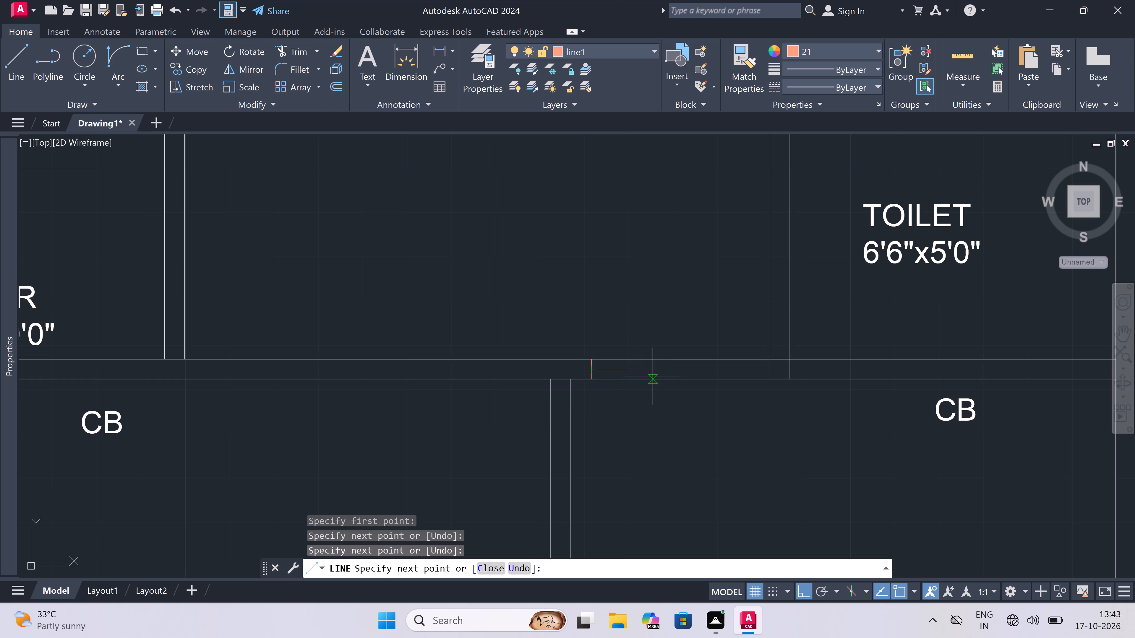
key(2)
text(")
key(space)
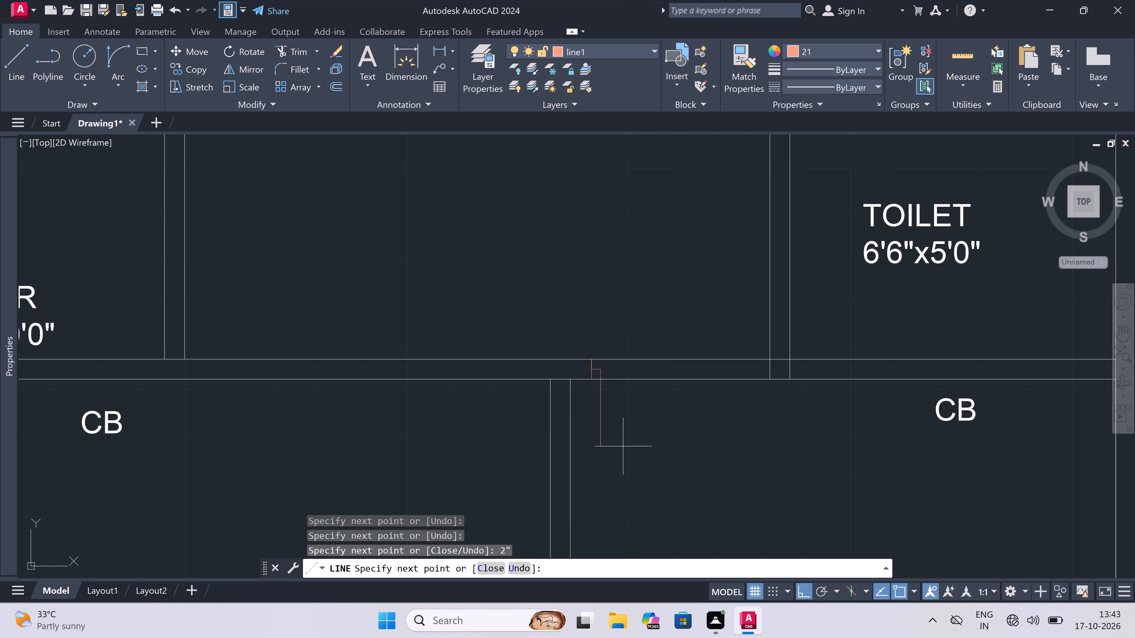
text(3')
key(space)
key(Escape)
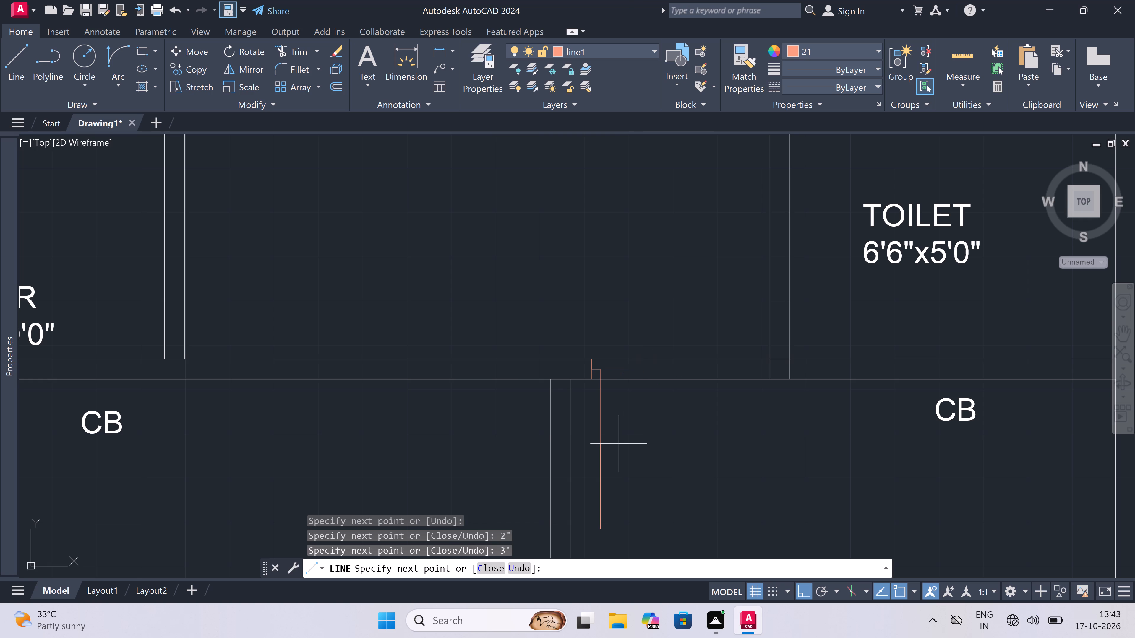
Draw the rightmost bedroom door's right jamb across the same wall, with a 2" stub from its midpoint towards the opening.
key(space)
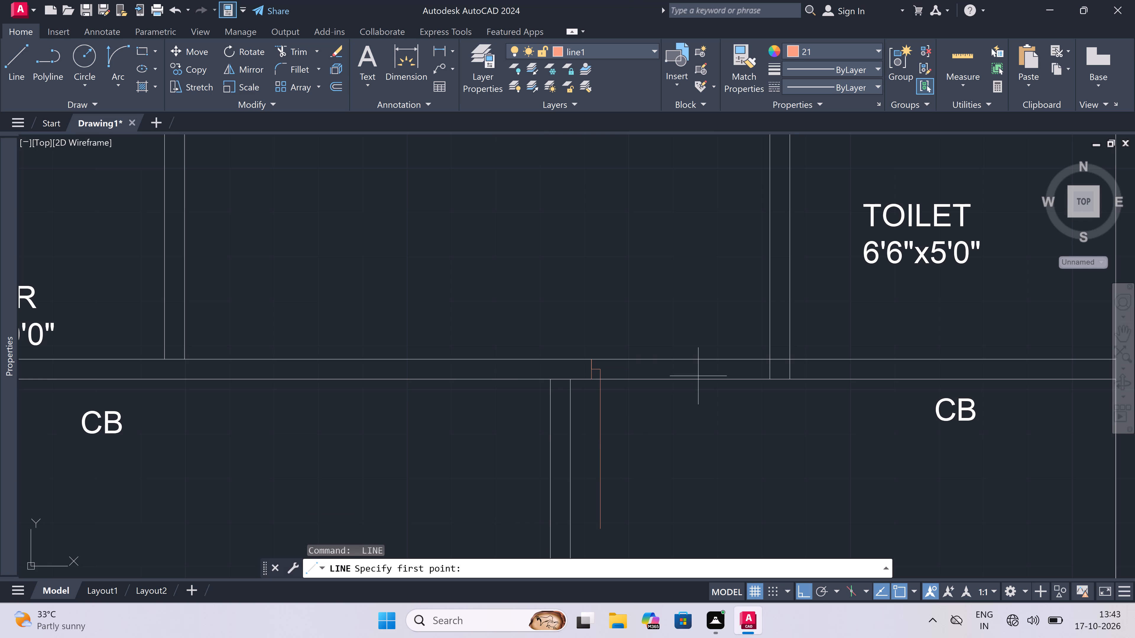
click(742, 362)
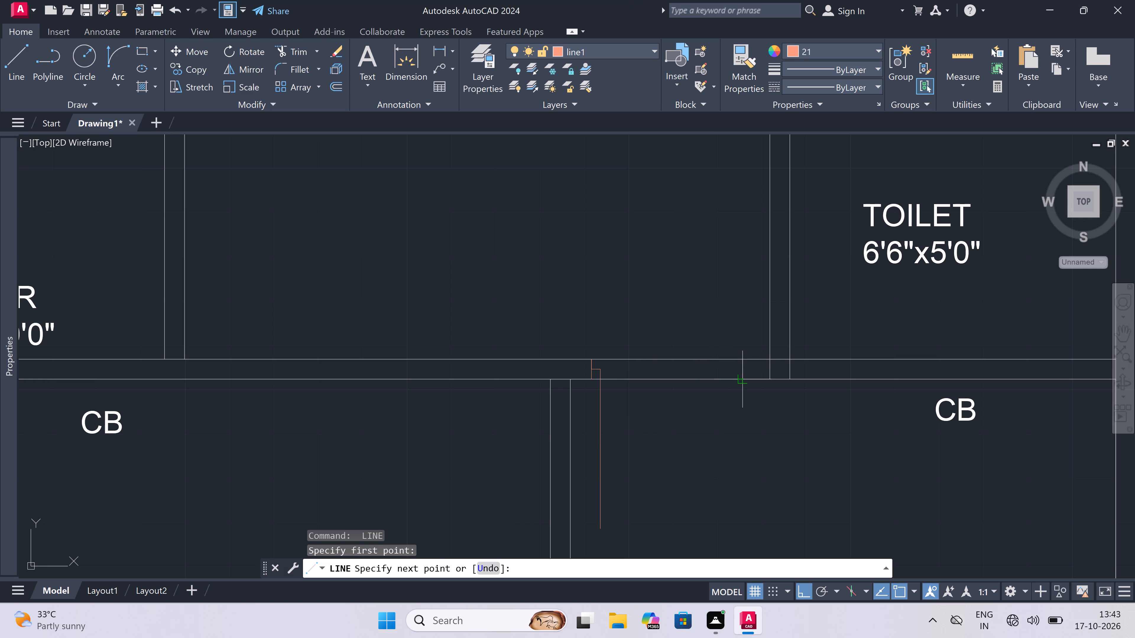
click(741, 377)
scroll(740, 372, up, 2)
click(741, 366)
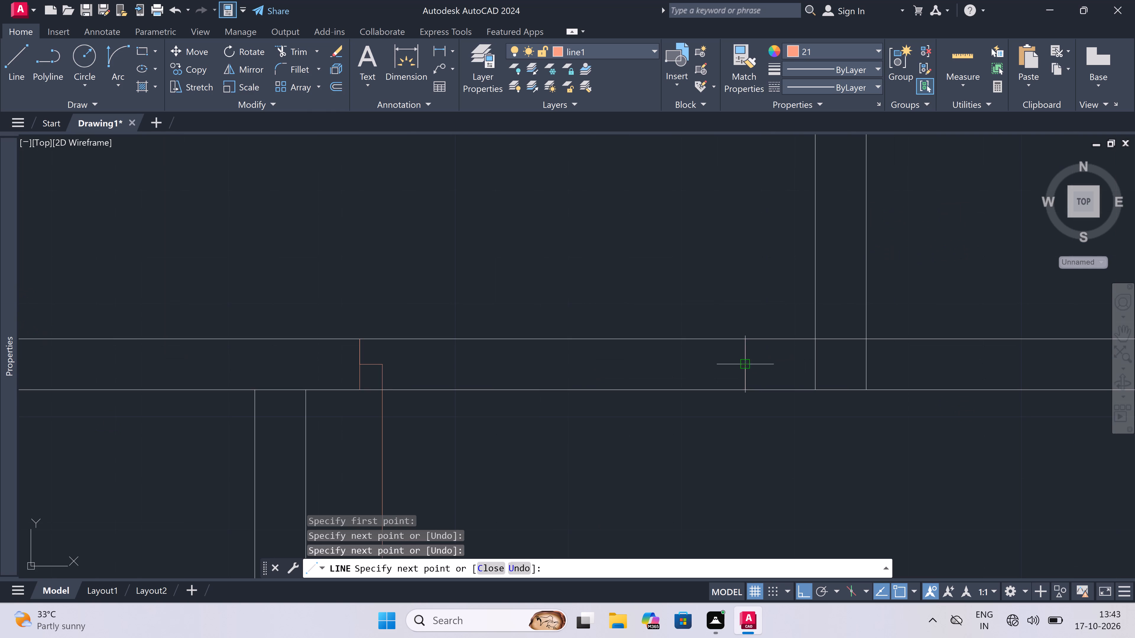
key(2)
text(")
key(space)
key(Escape)
Draw a start-end-direction swing arc from the rightmost bedroom door leaf's lower end to the right jamb stub's end.
scroll(472, 320, down, 3)
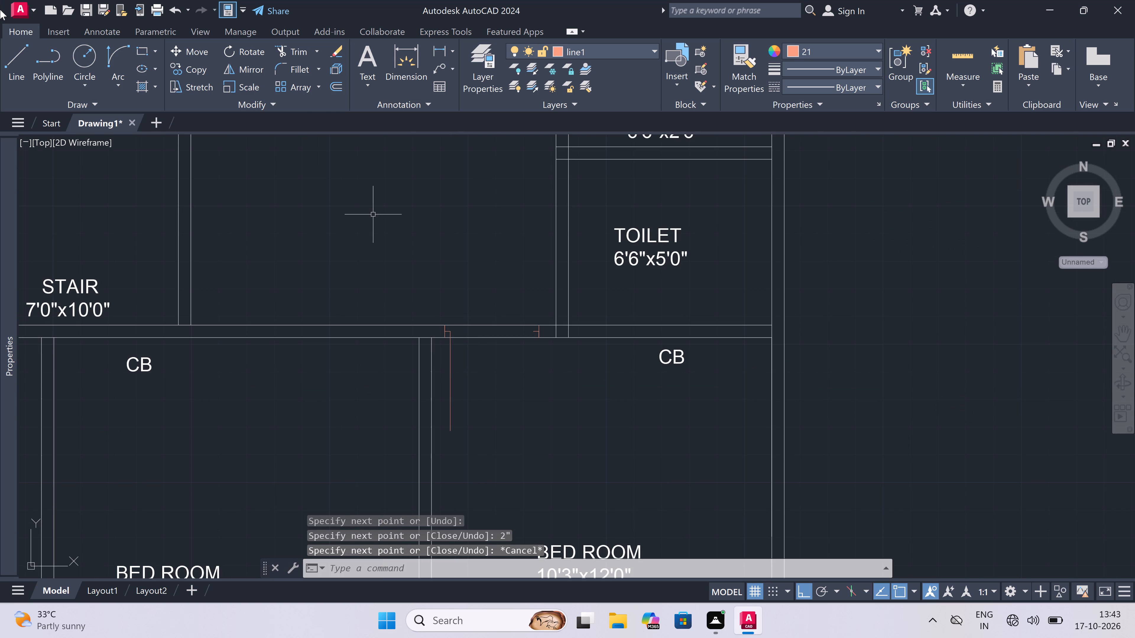
click(115, 55)
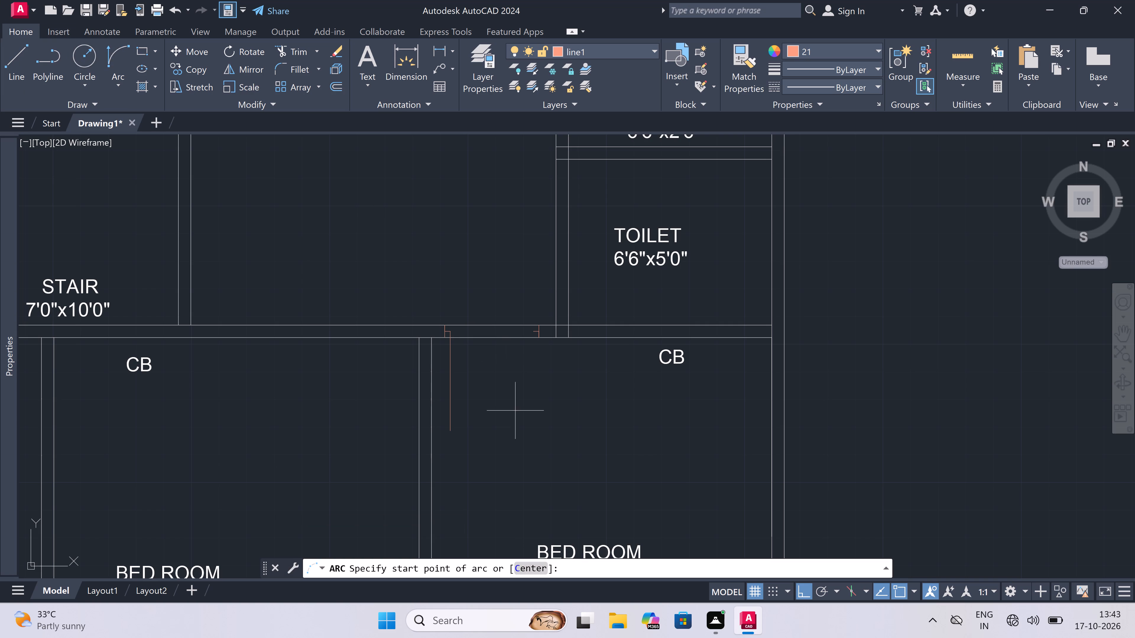
click(451, 430)
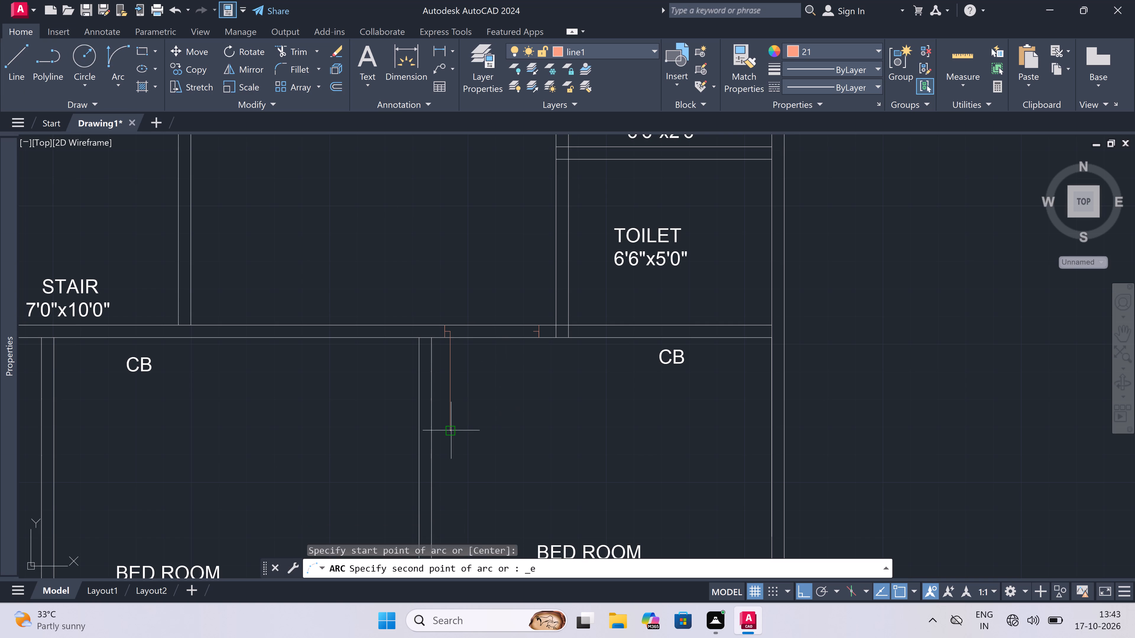
scroll(526, 331, up, 1)
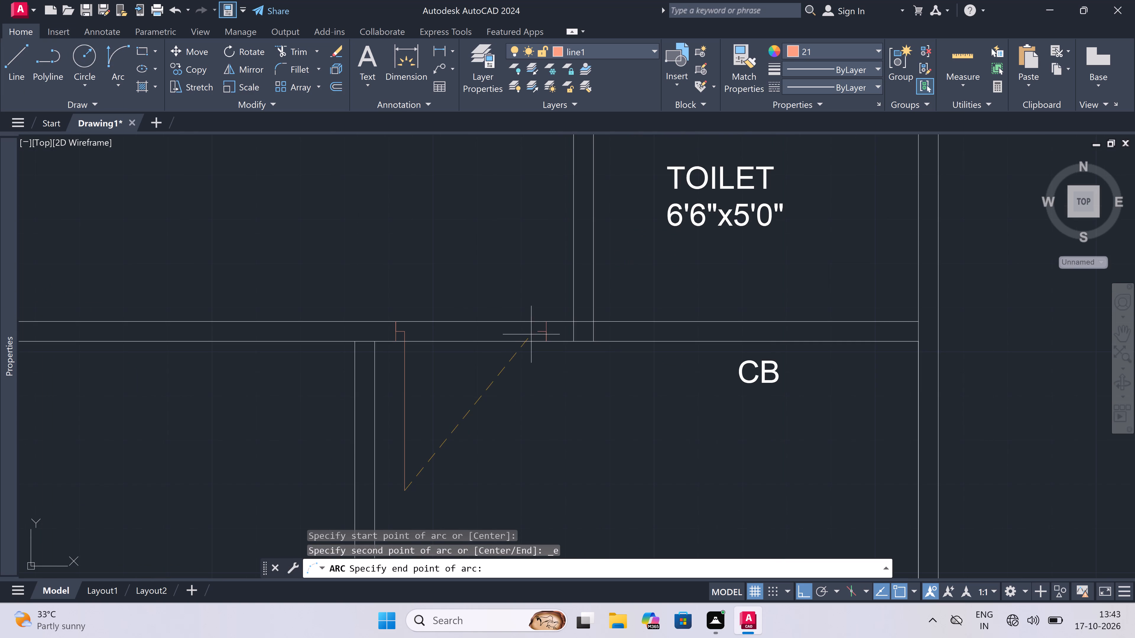
click(540, 332)
click(555, 397)
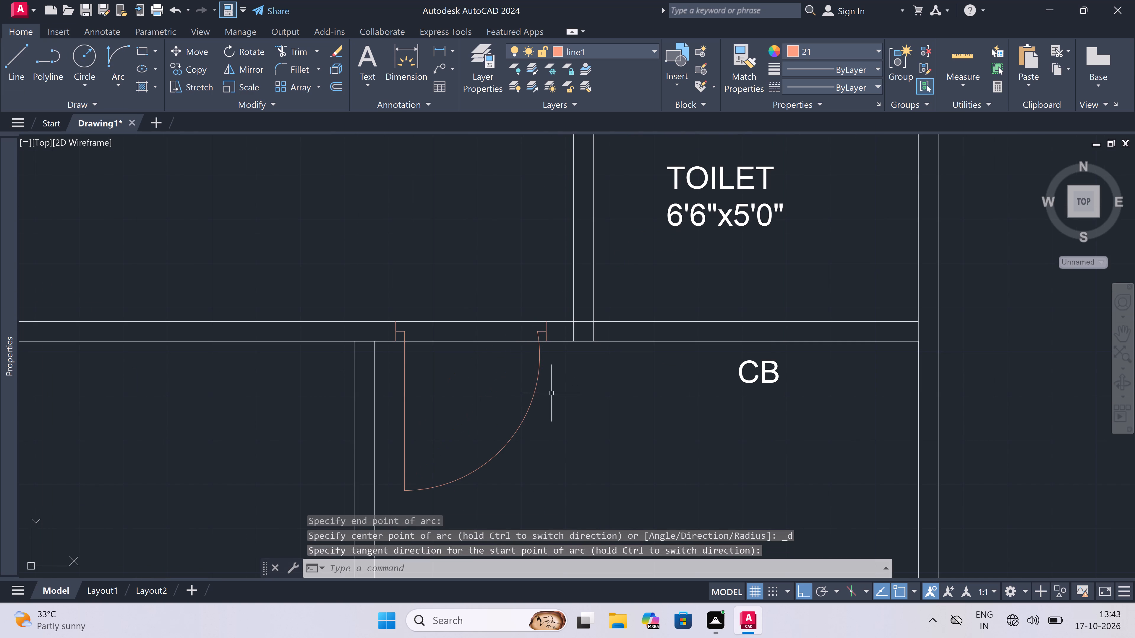
Trim both wall lines across the rightmost bedroom's door opening.
key(t)
key(r)
key(space)
click(474, 293)
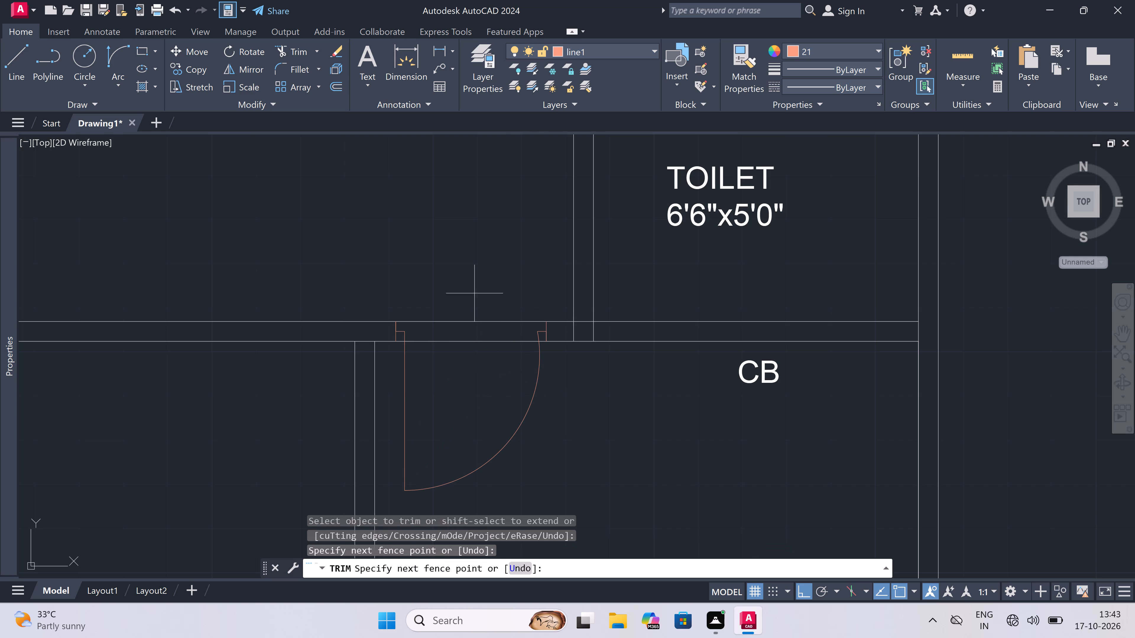
click(463, 383)
click(462, 293)
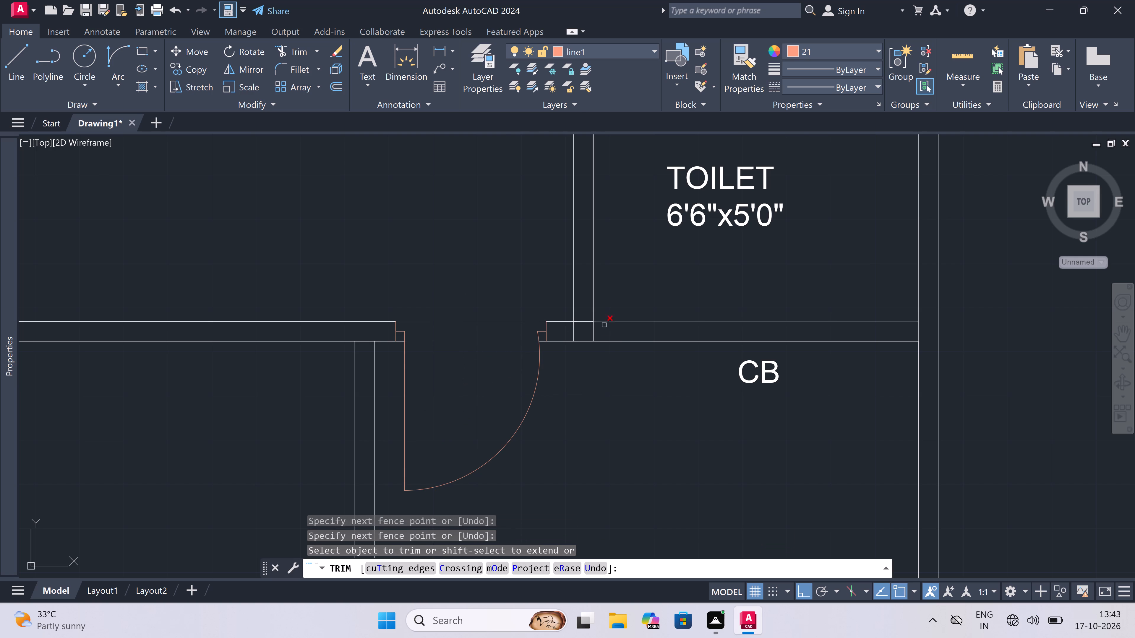
Trim the toilet partition's line ends inside the bedroom wall and the wall line between the partition faces at that junction.
scroll(606, 331, up, 3)
drag(606, 331, 599, 333)
double_click(472, 319)
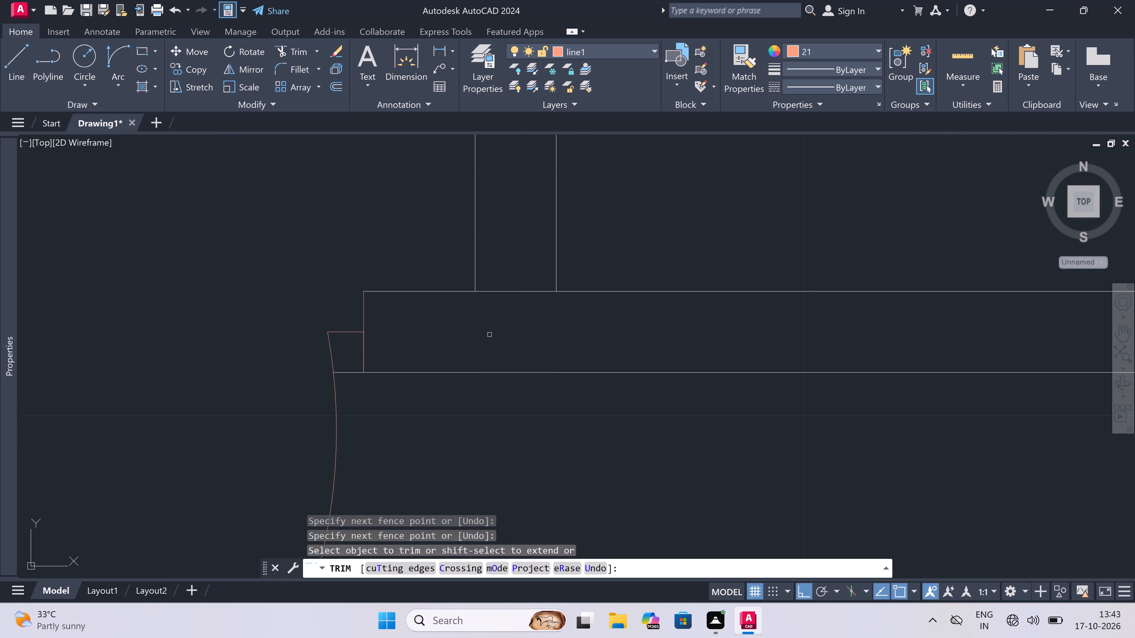
click(494, 335)
click(507, 265)
Trim the wall's lower line between the partition faces beside the rightmost door and at the central bedroom partition below the stair.
scroll(513, 333, down, 8)
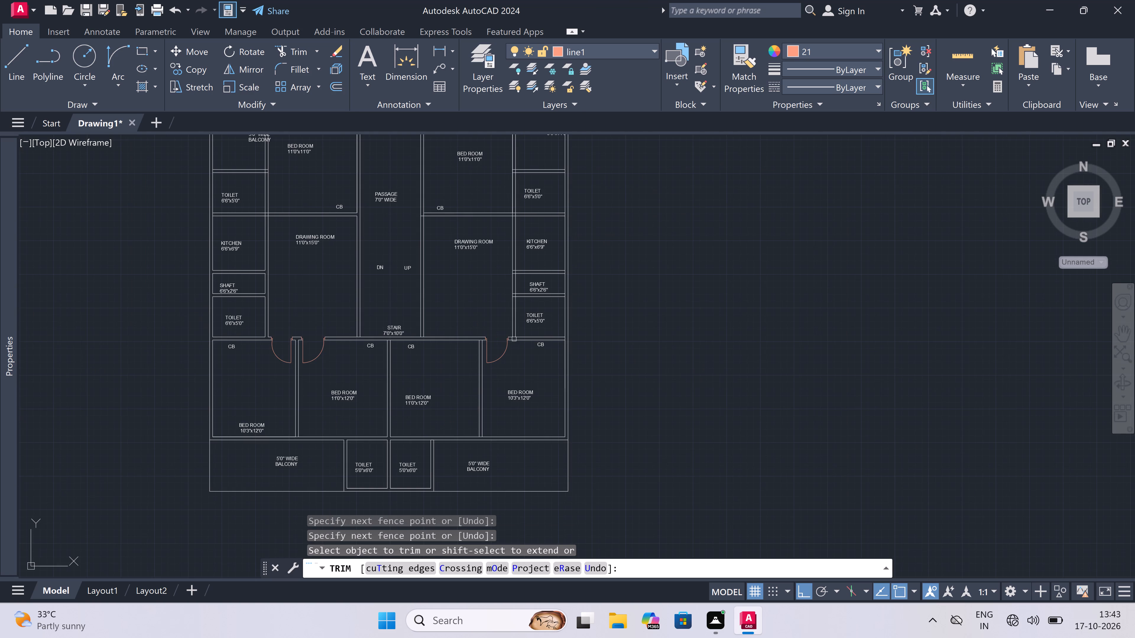
scroll(470, 334, up, 4)
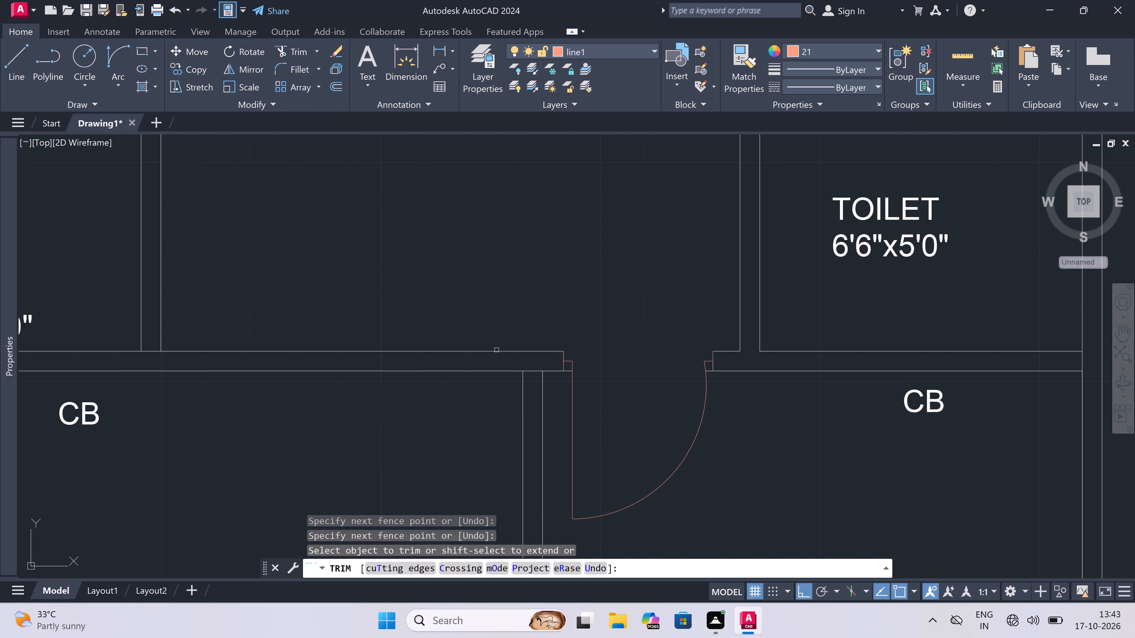
click(527, 372)
scroll(527, 372, down, 4)
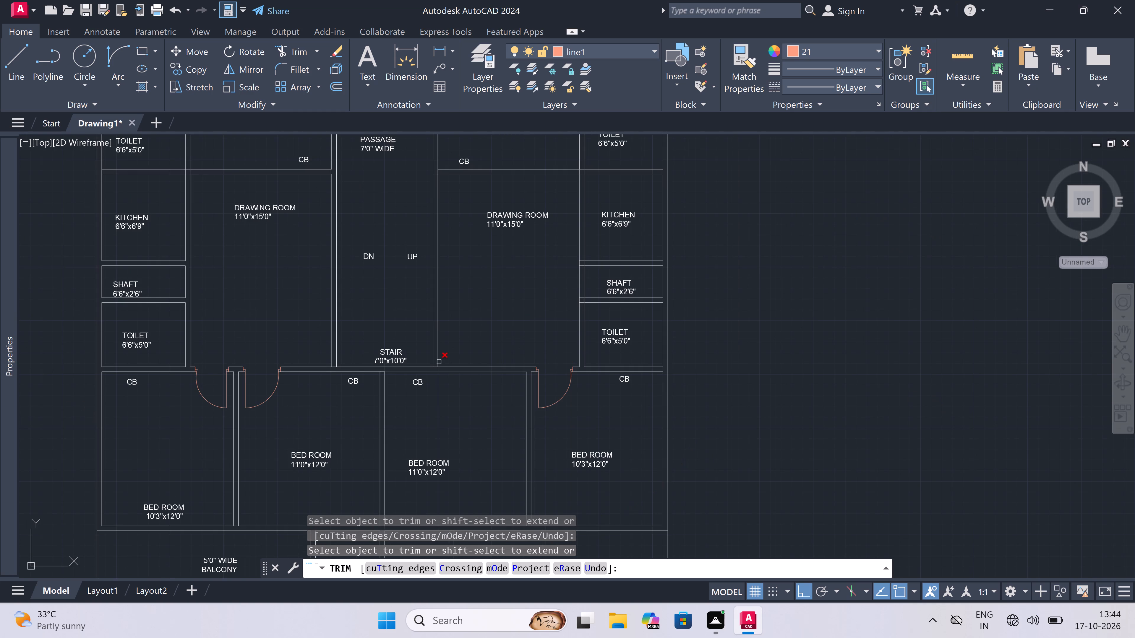
scroll(366, 377, up, 2)
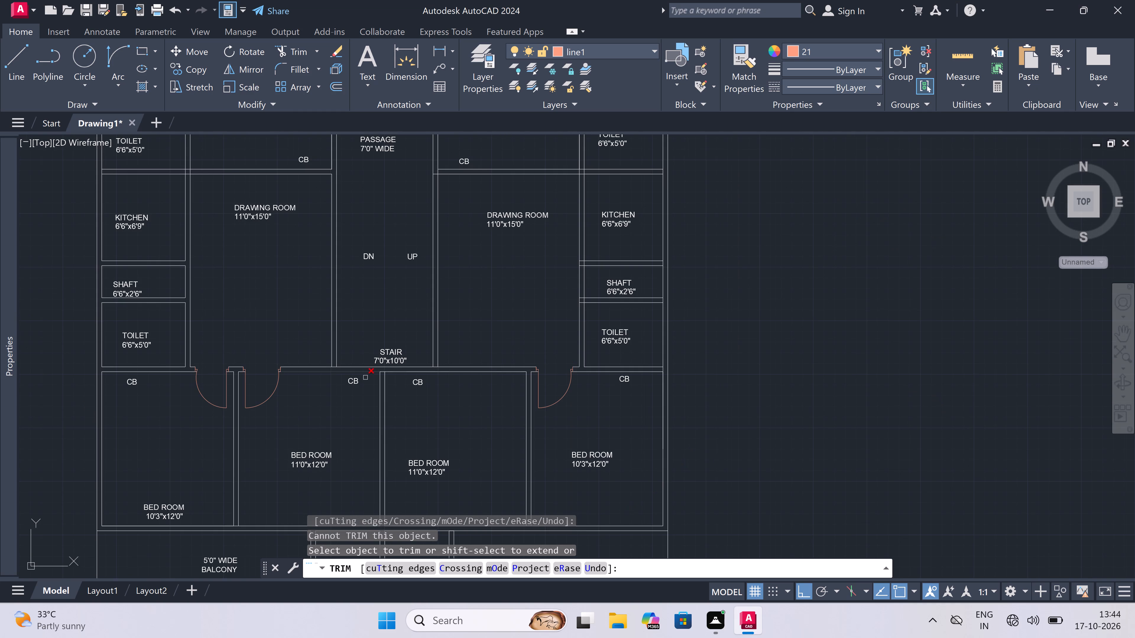
scroll(366, 377, up, 1)
scroll(427, 350, up, 2)
click(427, 350)
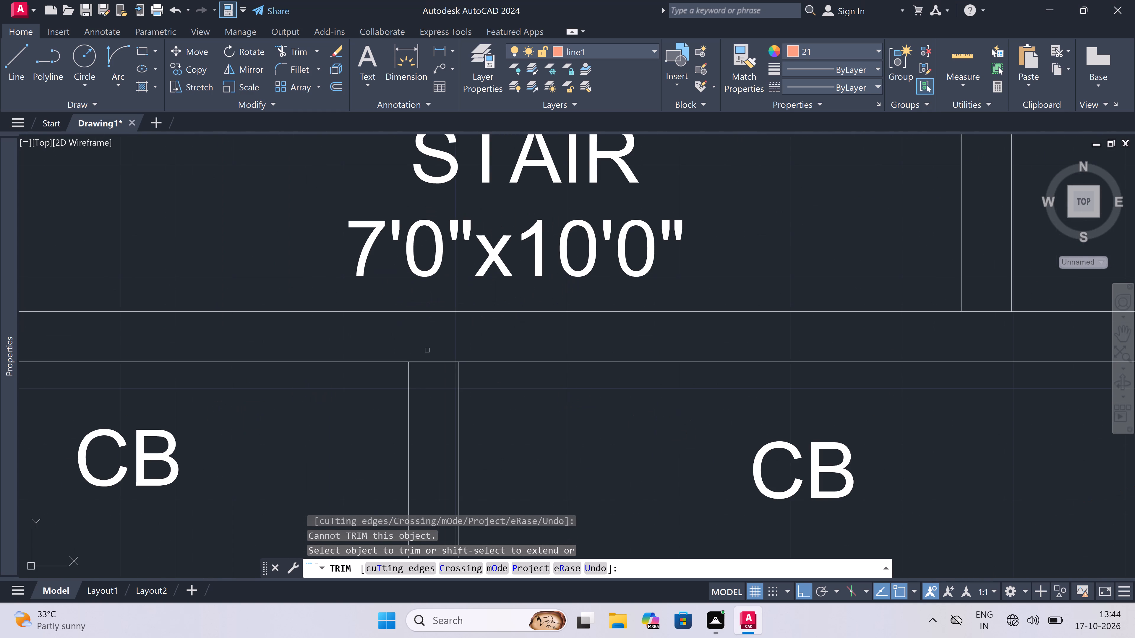
click(429, 381)
scroll(431, 354, down, 7)
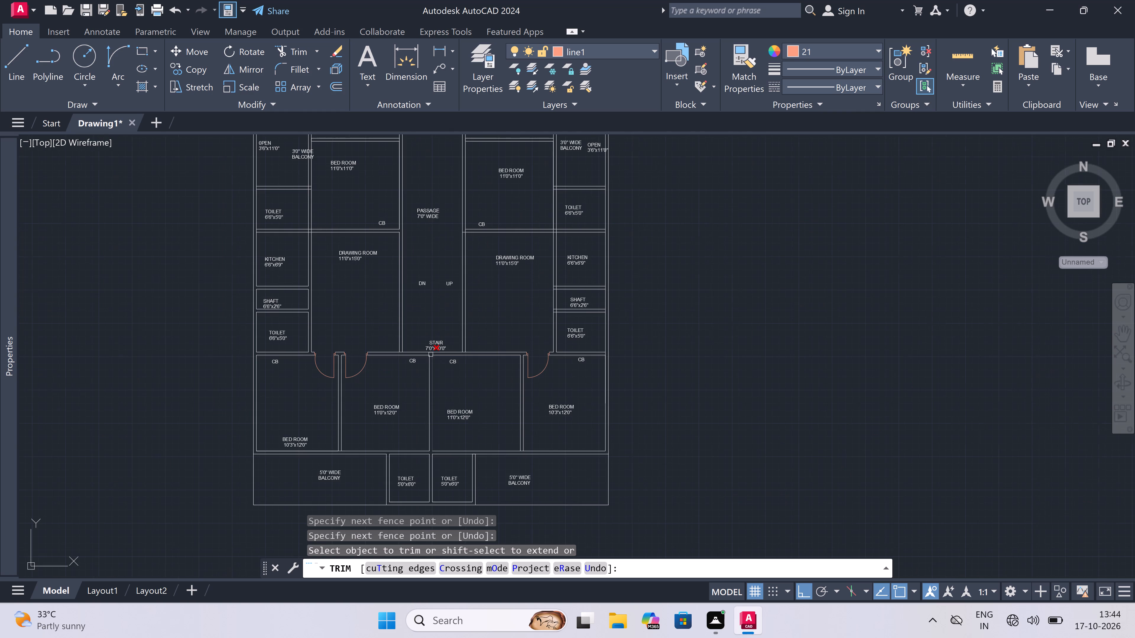
key(Escape)
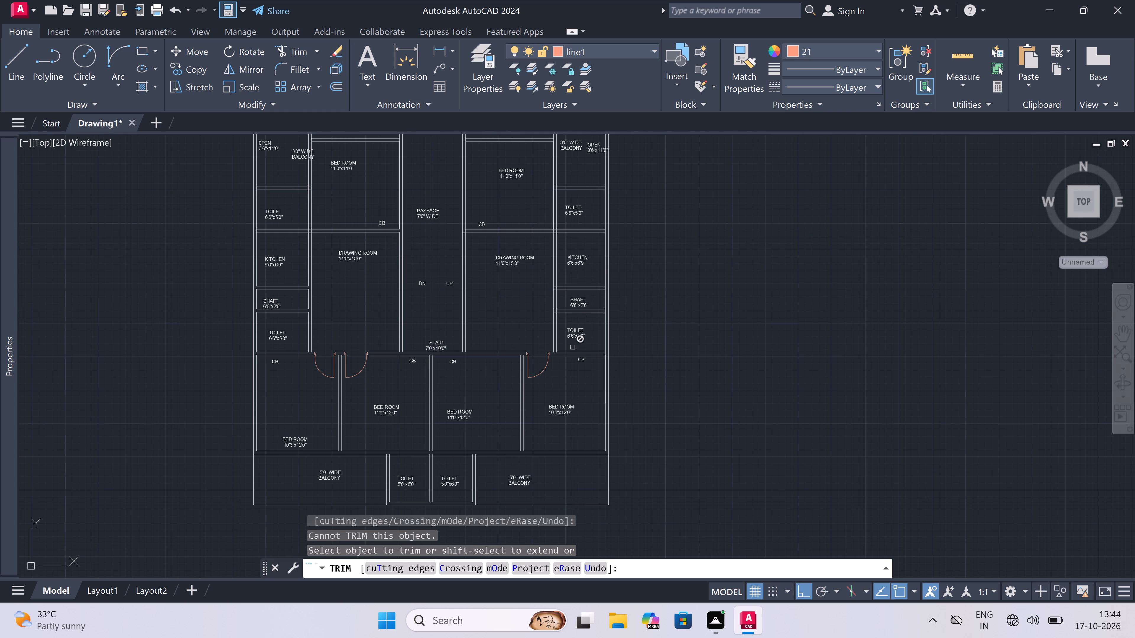
Draw the adjacent 11'0"x12'0" bedroom door's right jamb across its top wall near the partition, with a 2" leftward midpoint stub and a 3' leaf down.
scroll(518, 359, up, 5)
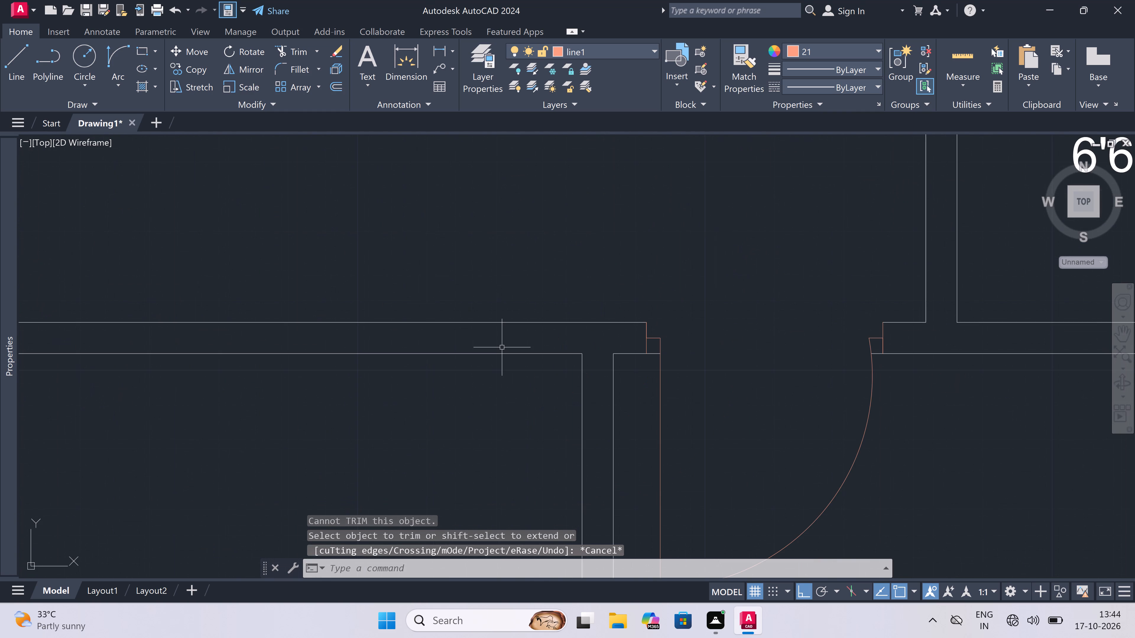
text(l)
key(space)
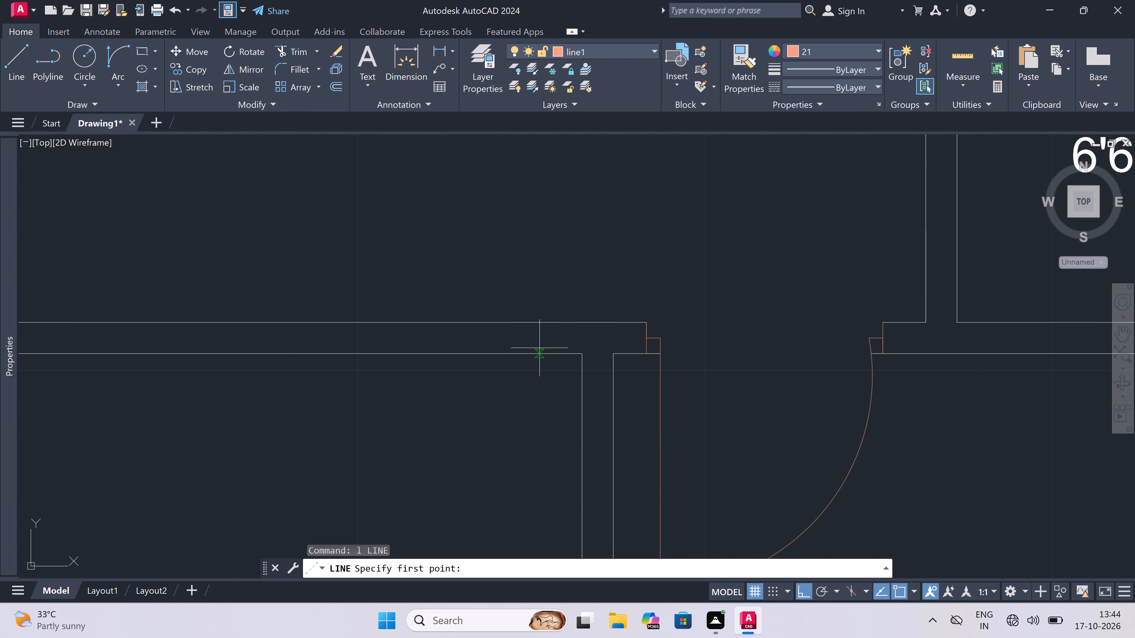
click(540, 349)
click(540, 323)
click(538, 336)
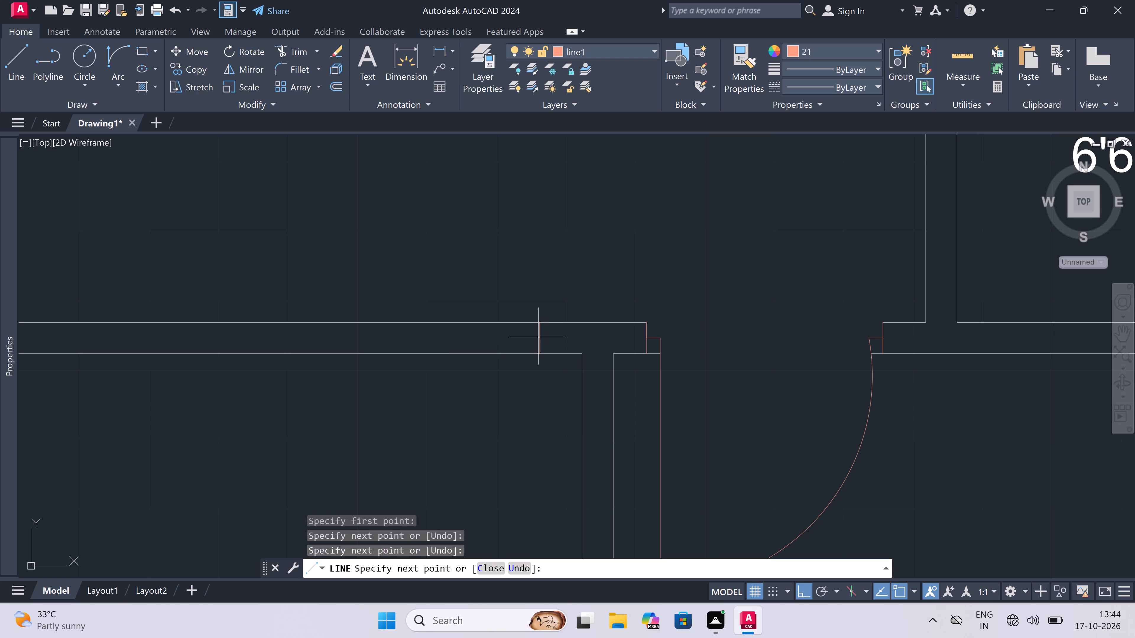
key(2)
key(shift+quotedbl)
key(space)
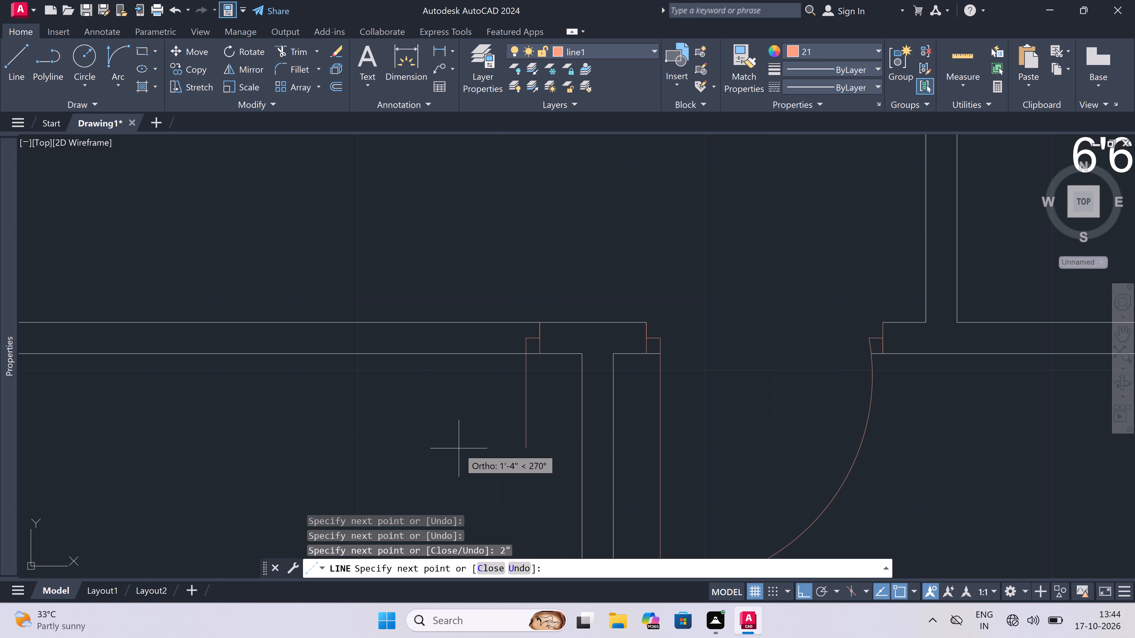
text(3')
key(space)
key(Escape)
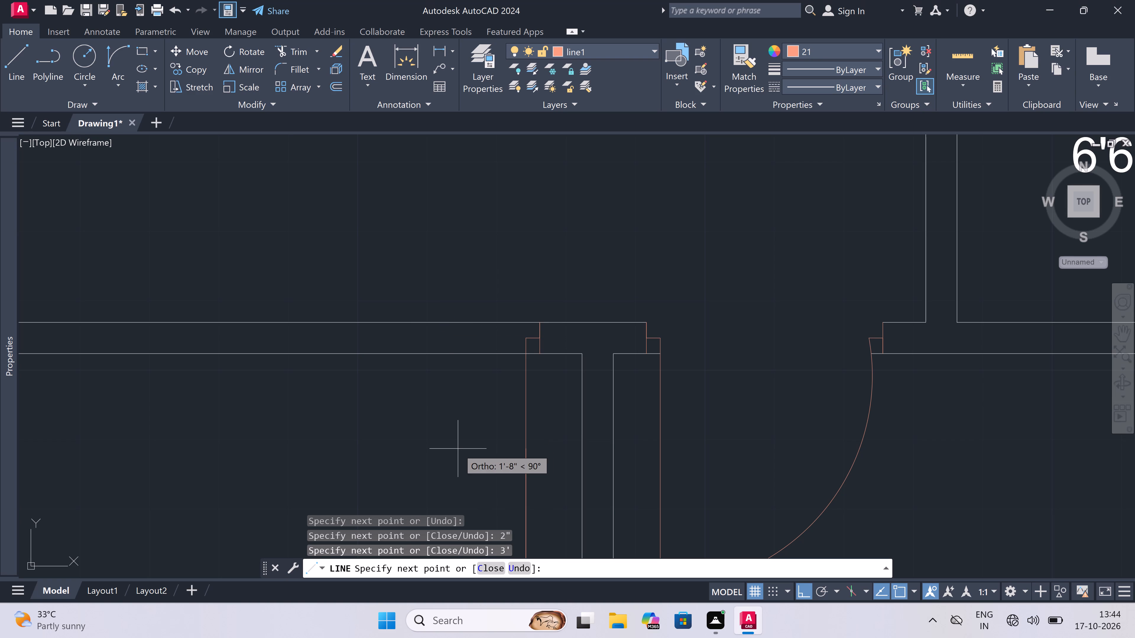
Draw that bedroom door's left jamb across the same wall, with a 2" stub from its midpoint towards the opening.
key(space)
scroll(545, 268, down, 3)
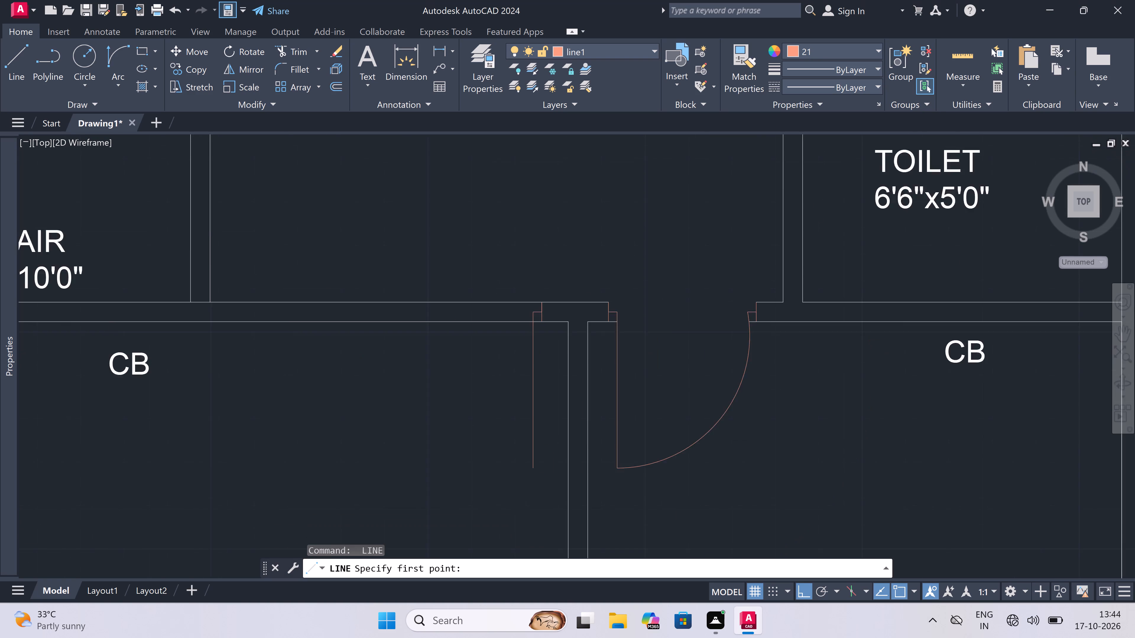
scroll(474, 284, up, 2)
scroll(515, 292, up, 1)
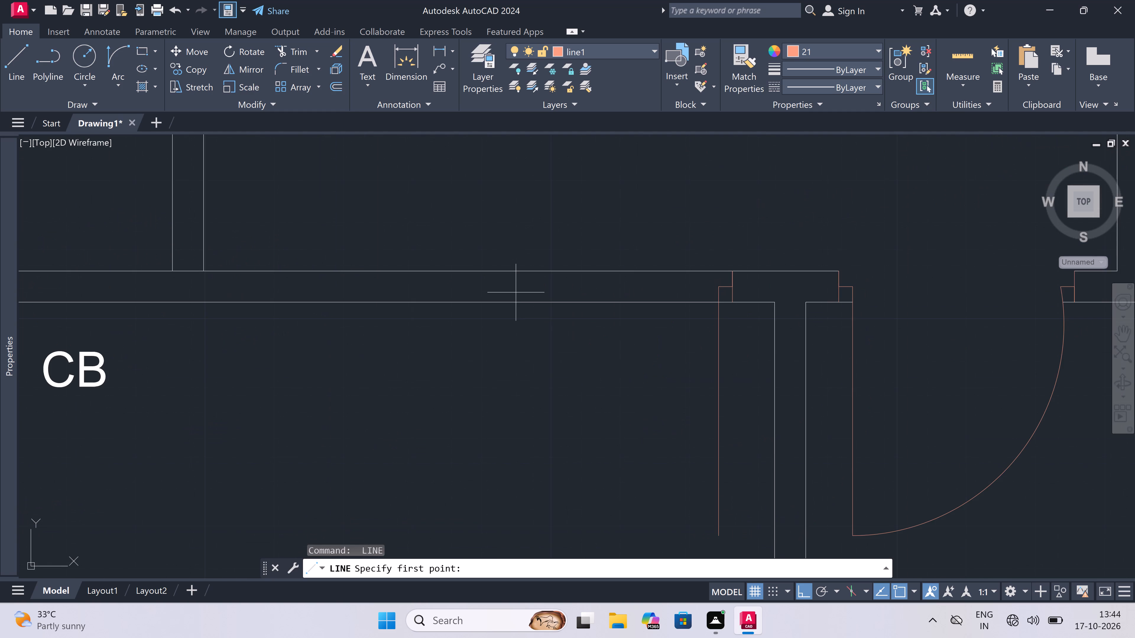
click(510, 305)
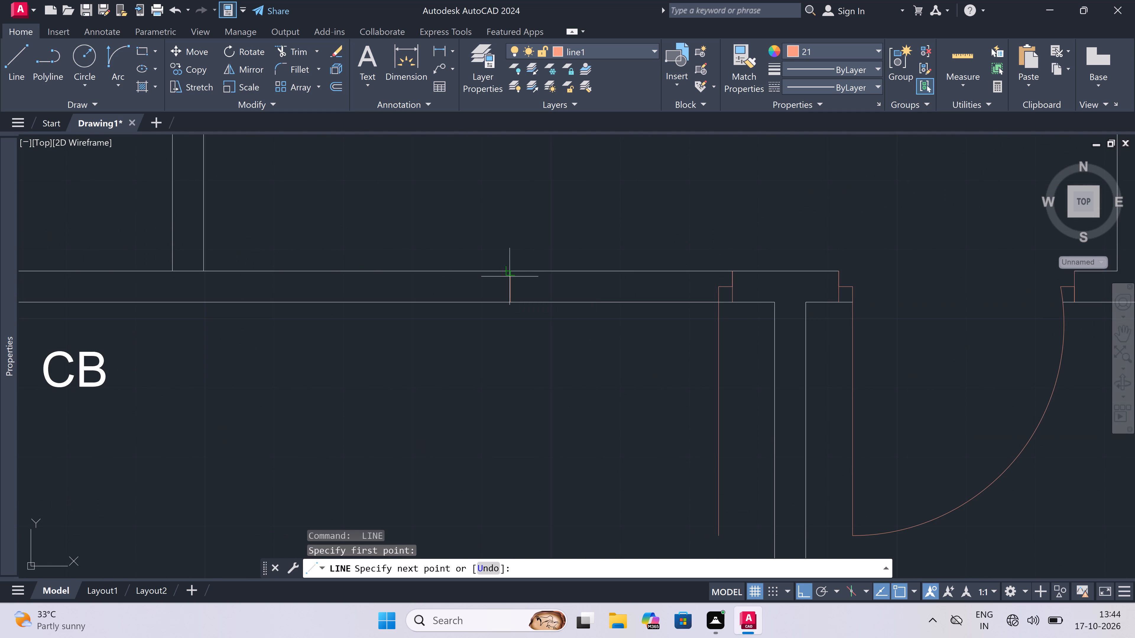
double_click(510, 276)
click(511, 287)
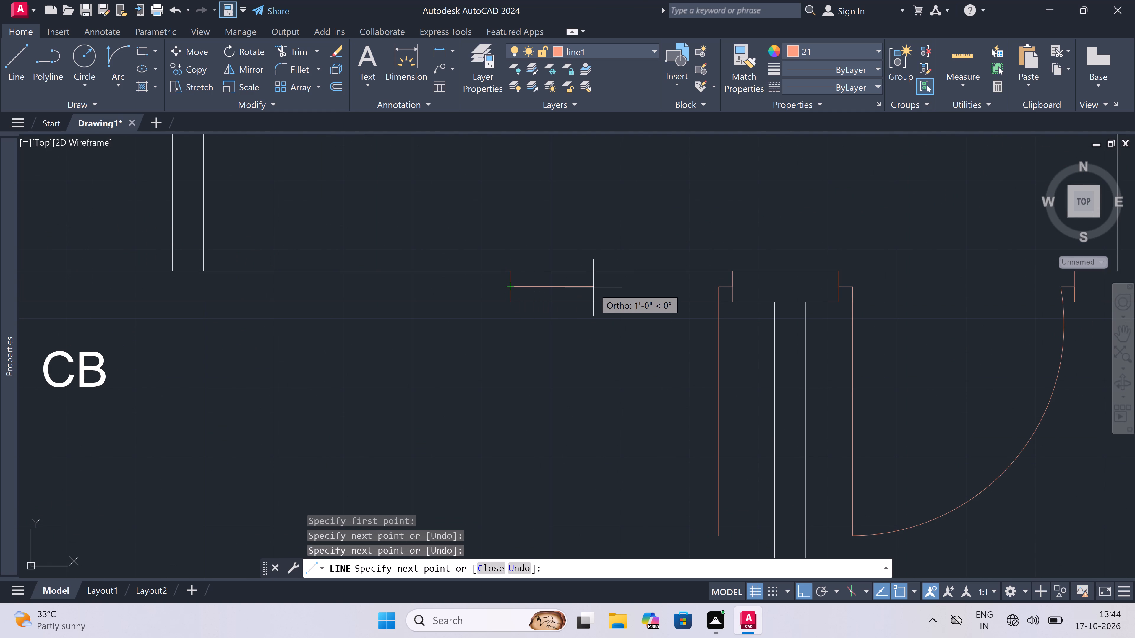
text(2")
key(space)
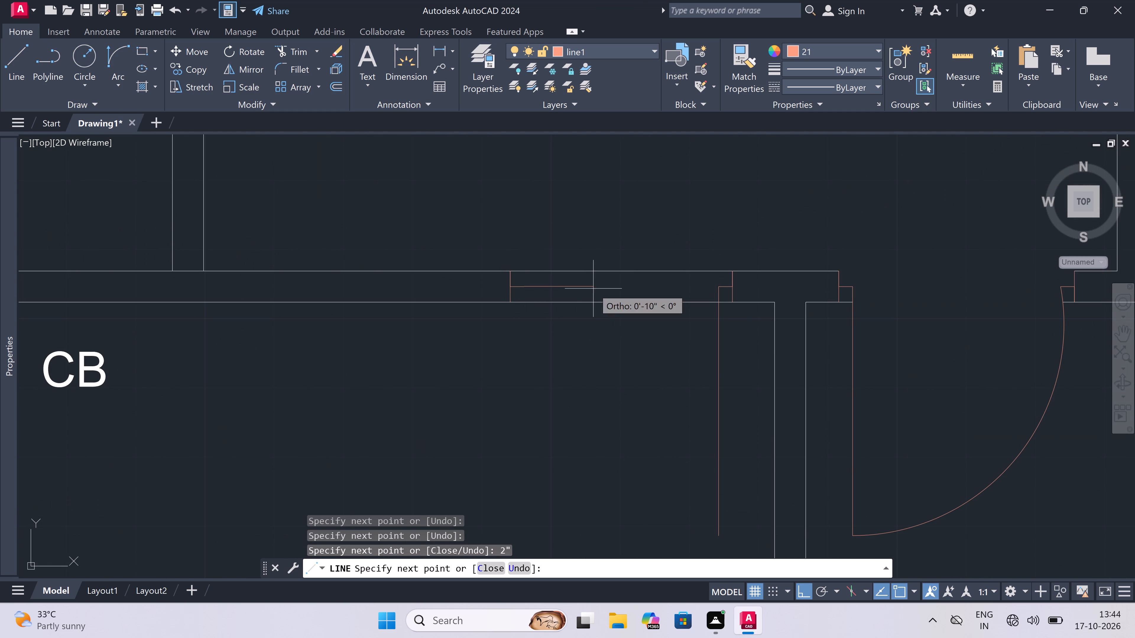
key(Escape)
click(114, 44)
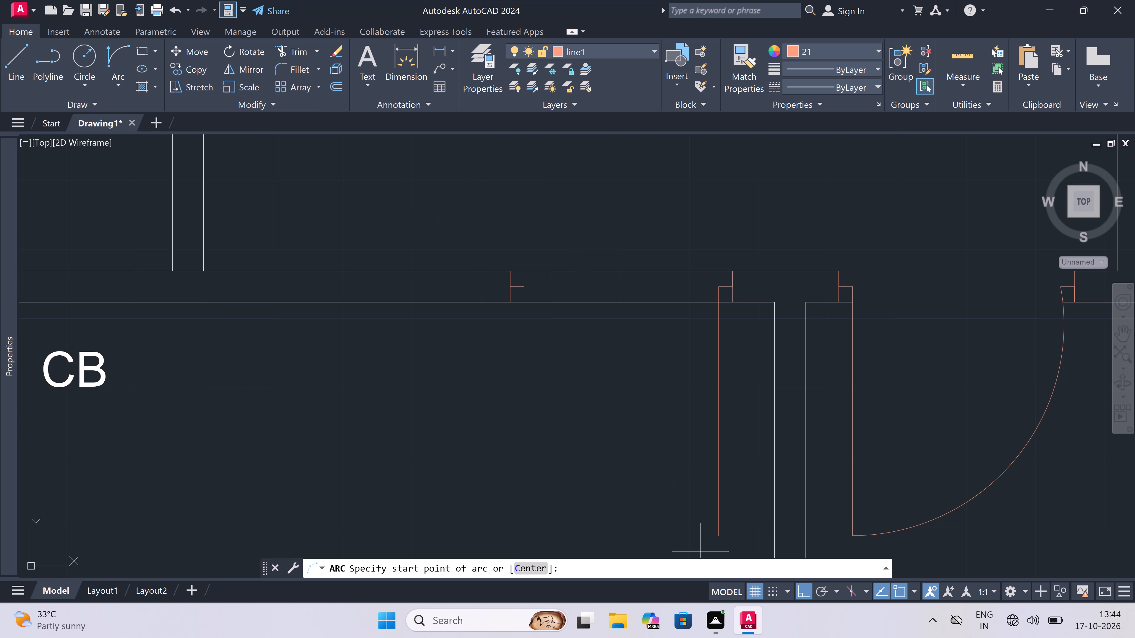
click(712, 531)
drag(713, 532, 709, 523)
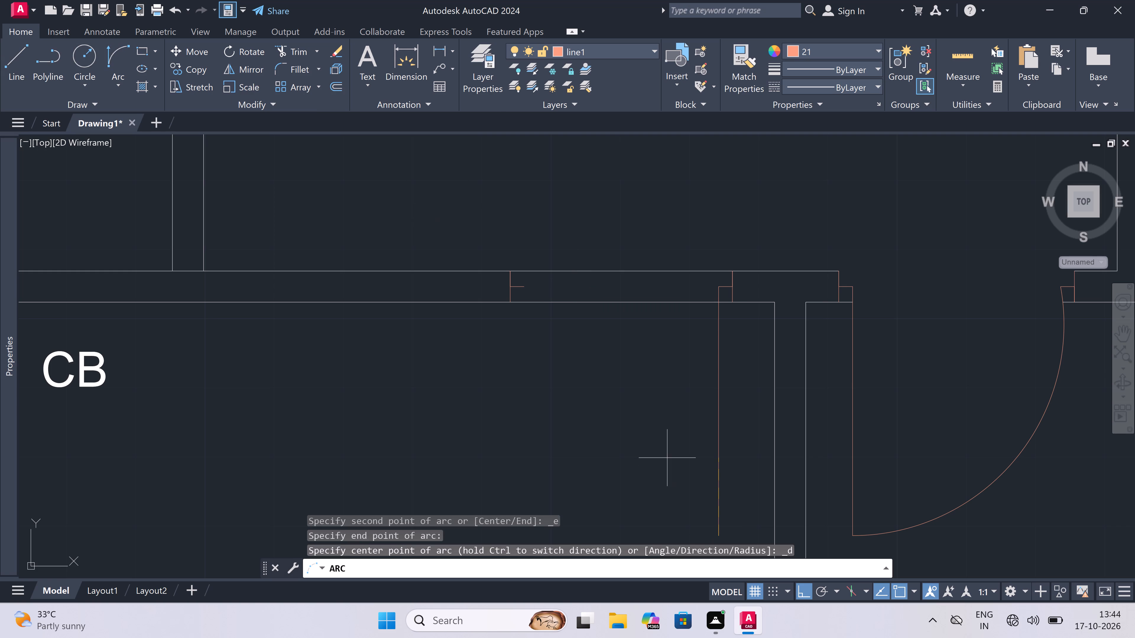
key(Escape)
Draw the 11'0"x12'0" bedroom door's swing arc from the leaf's lower end through the left jamb's stub end, finishing above the wall.
key(space)
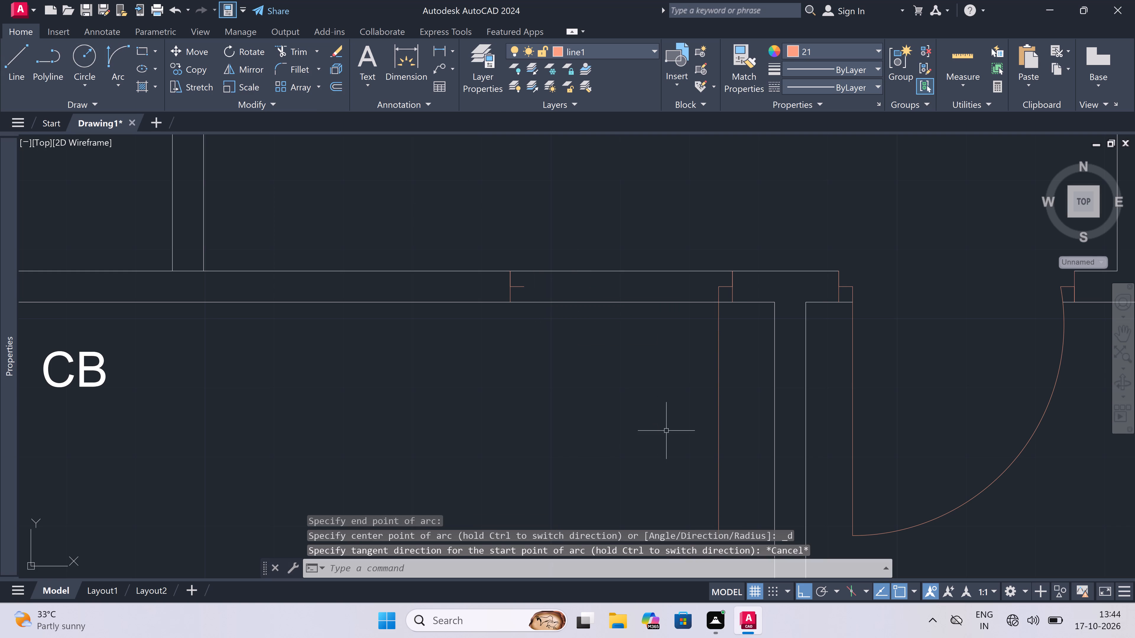
scroll(651, 400, down, 3)
scroll(659, 433, up, 2)
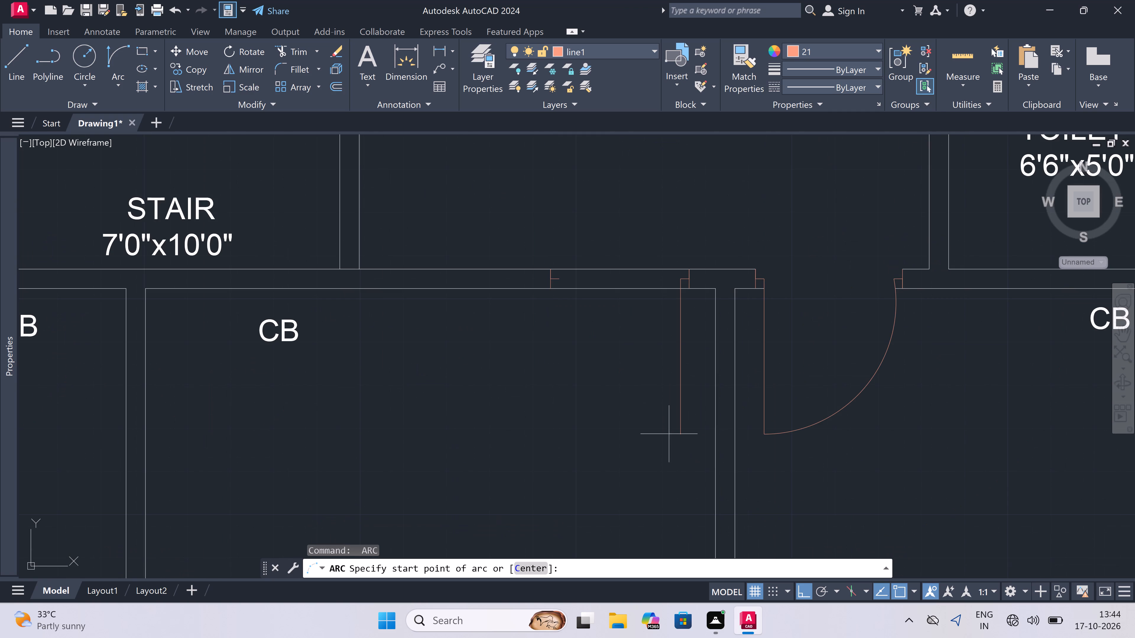
click(676, 435)
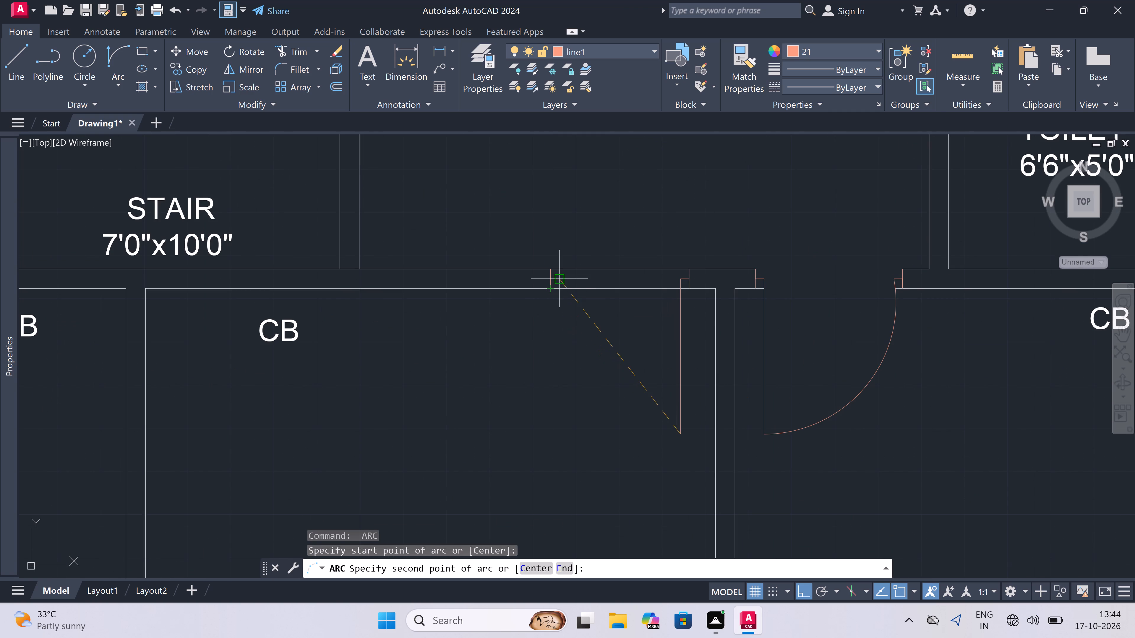
click(559, 281)
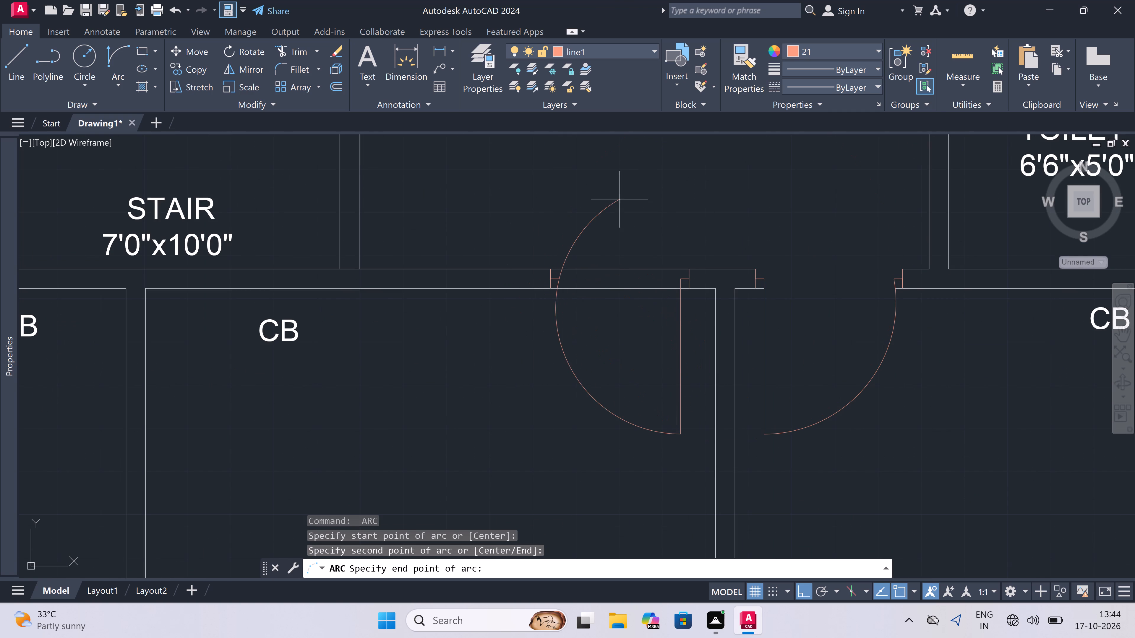
click(654, 206)
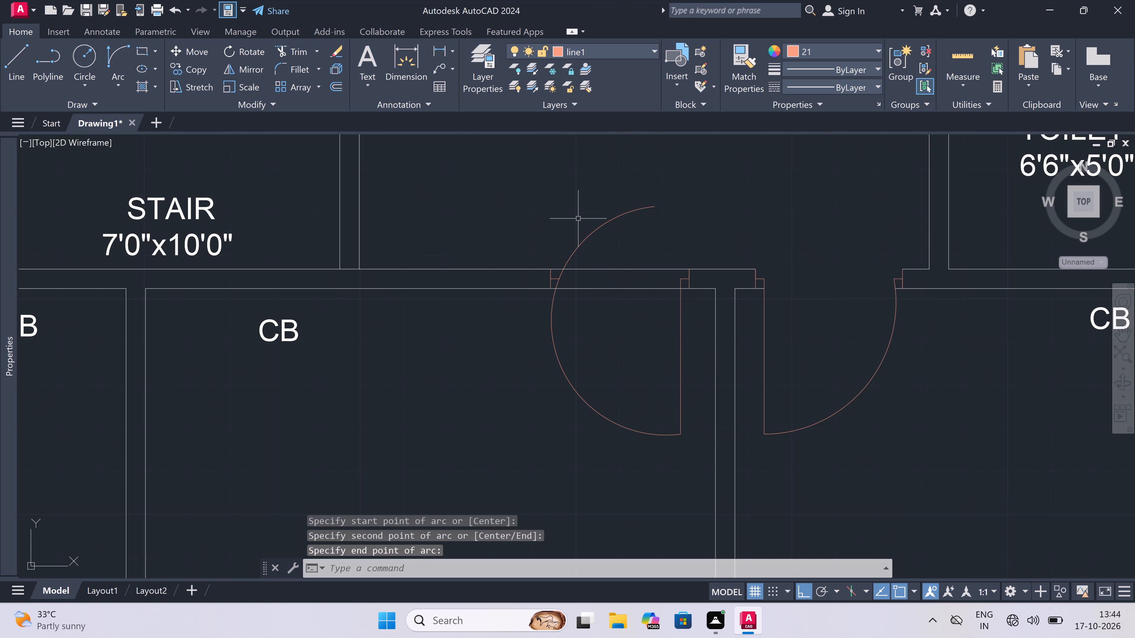
Trim both wall lines across that door's opening and the part of its swing arc above the wall.
text(tr)
key(space)
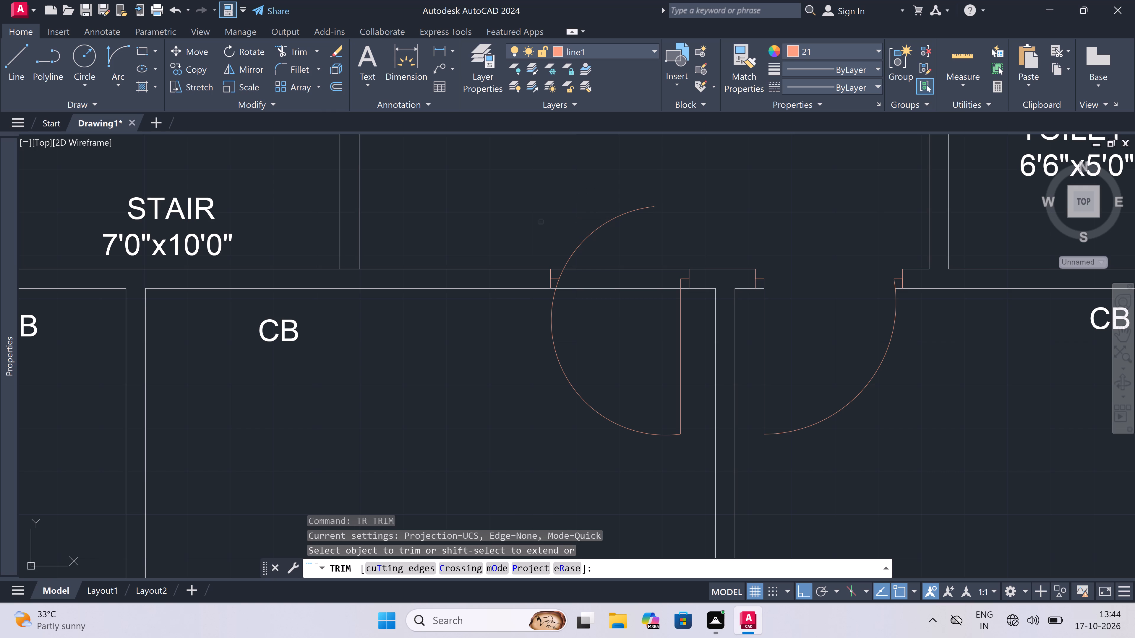
double_click(528, 224)
click(593, 320)
double_click(575, 227)
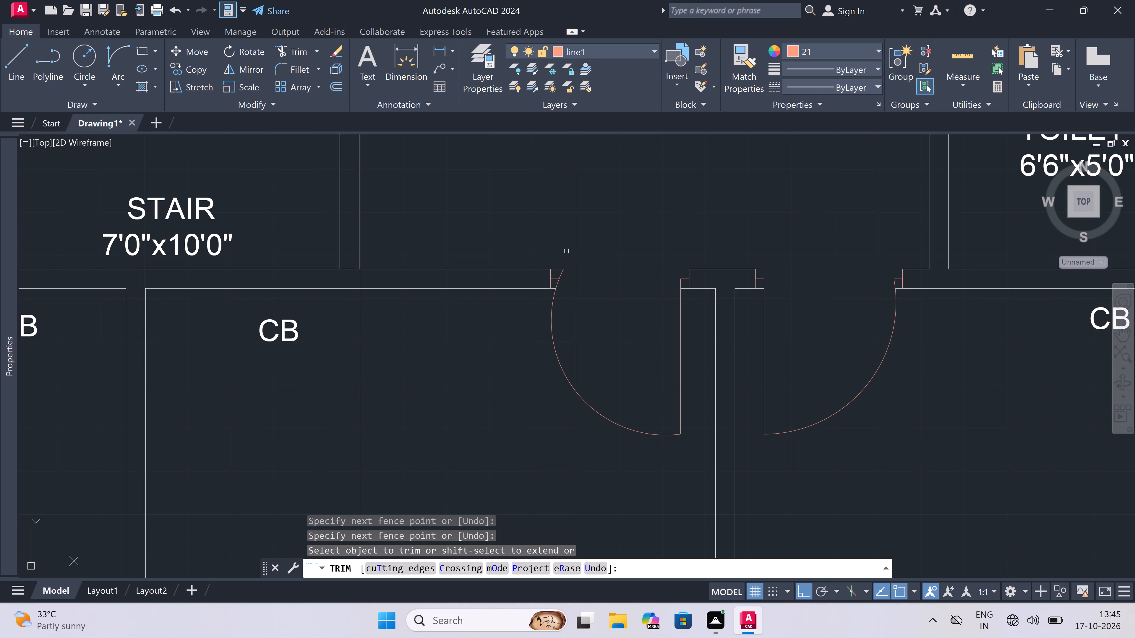
key(Escape)
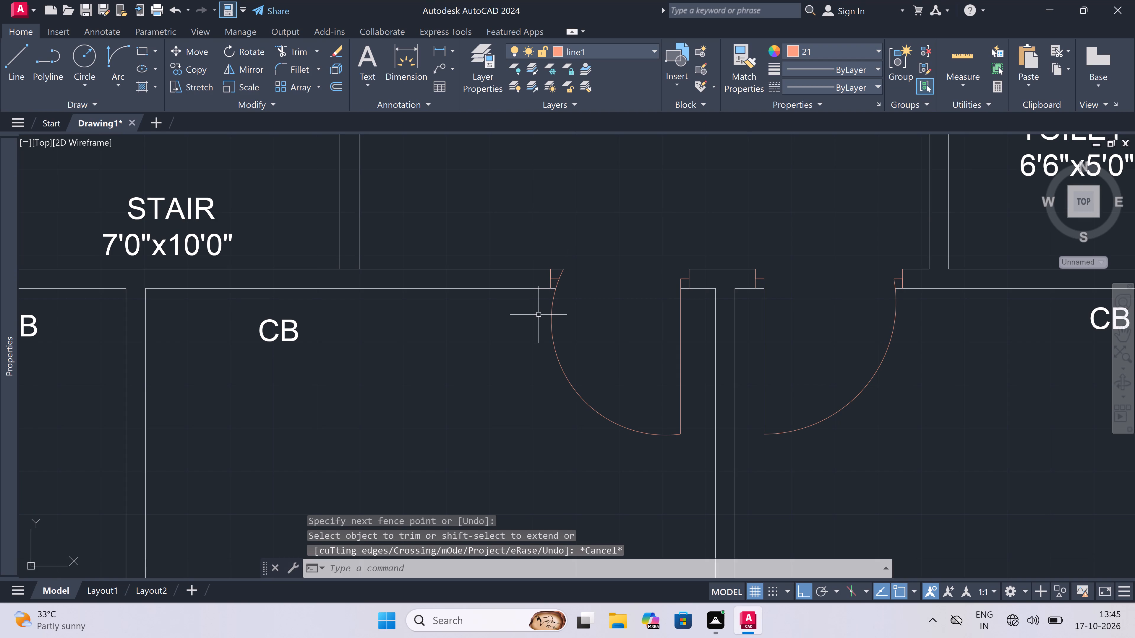
Trim the bedroom wall's upper line between the faces of the stair's right and left side walls.
scroll(488, 327, down, 4)
scroll(460, 307, up, 3)
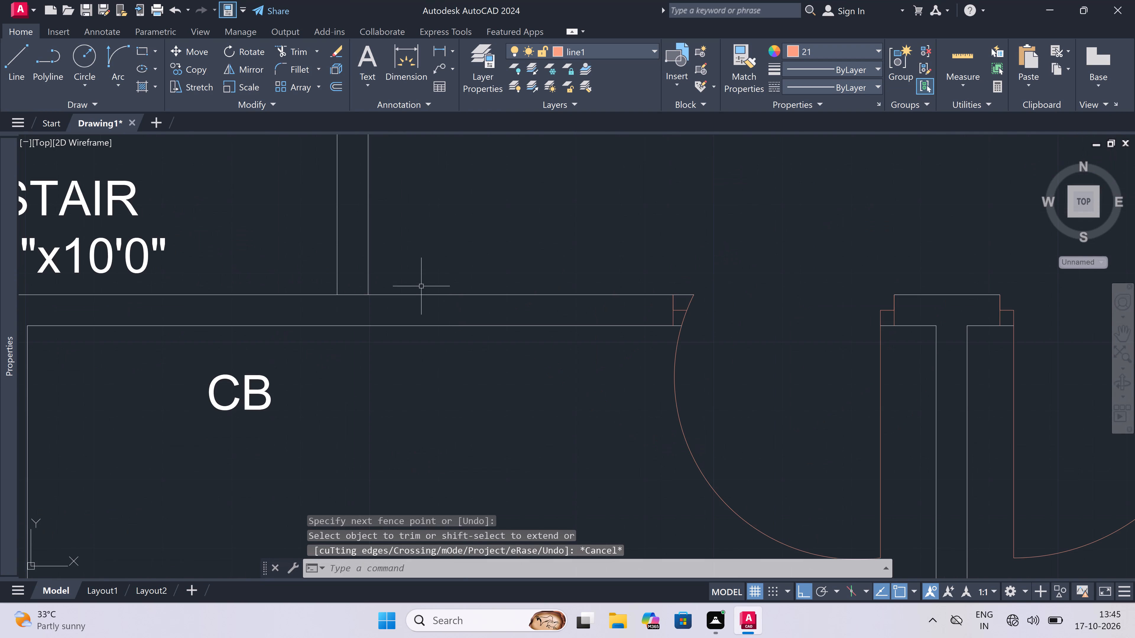
key(t)
text(r)
key(space)
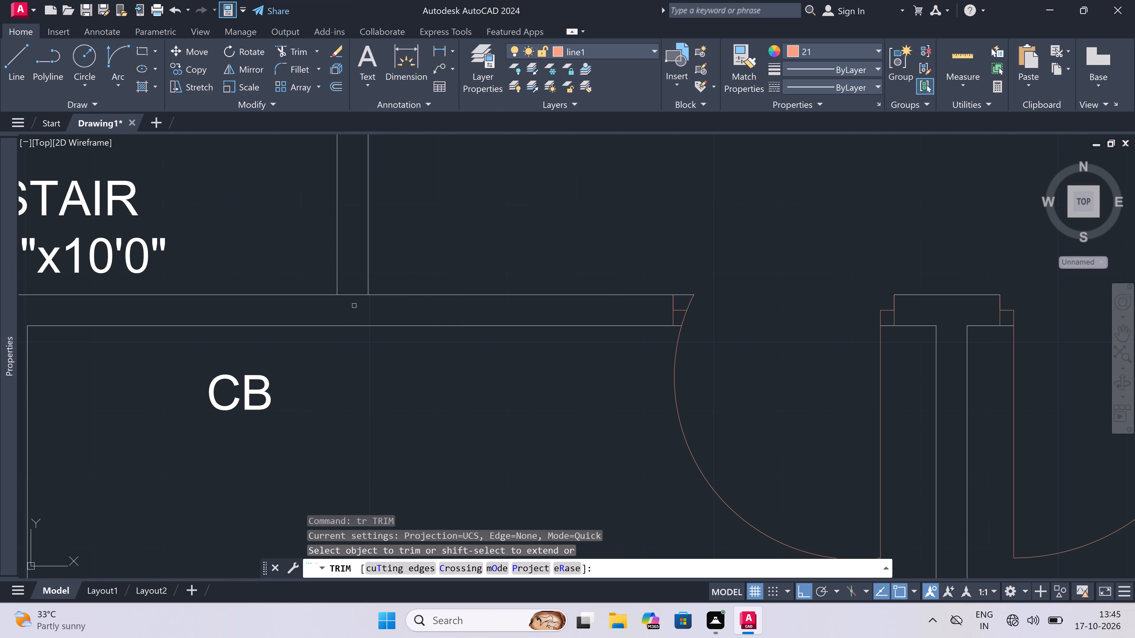
click(350, 307)
click(346, 265)
scroll(366, 378, down, 4)
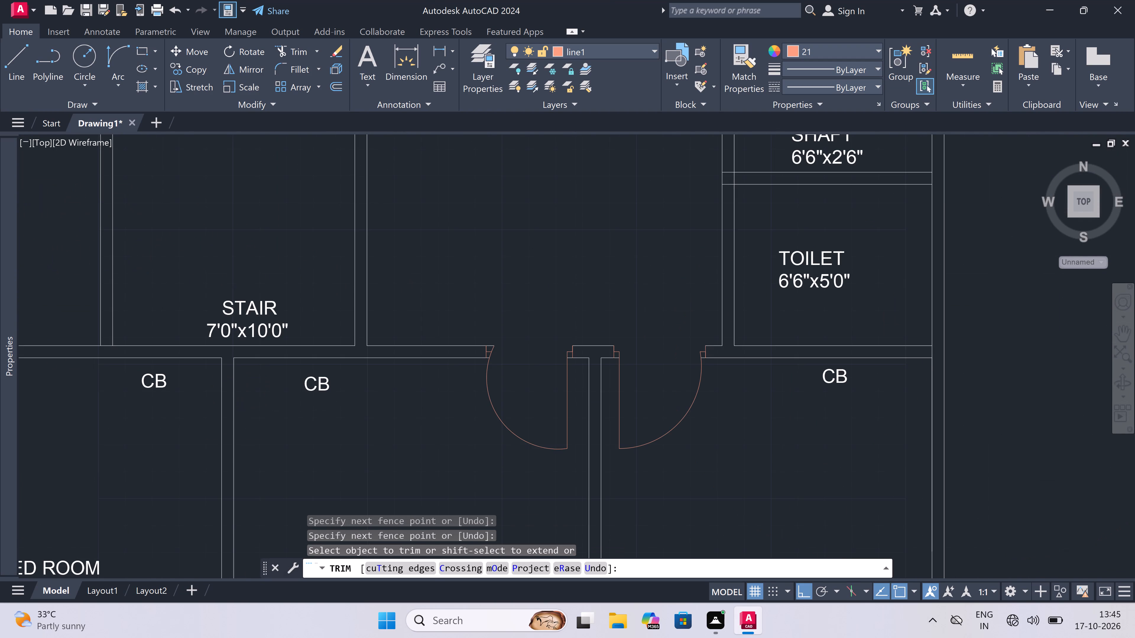
scroll(72, 326, up, 2)
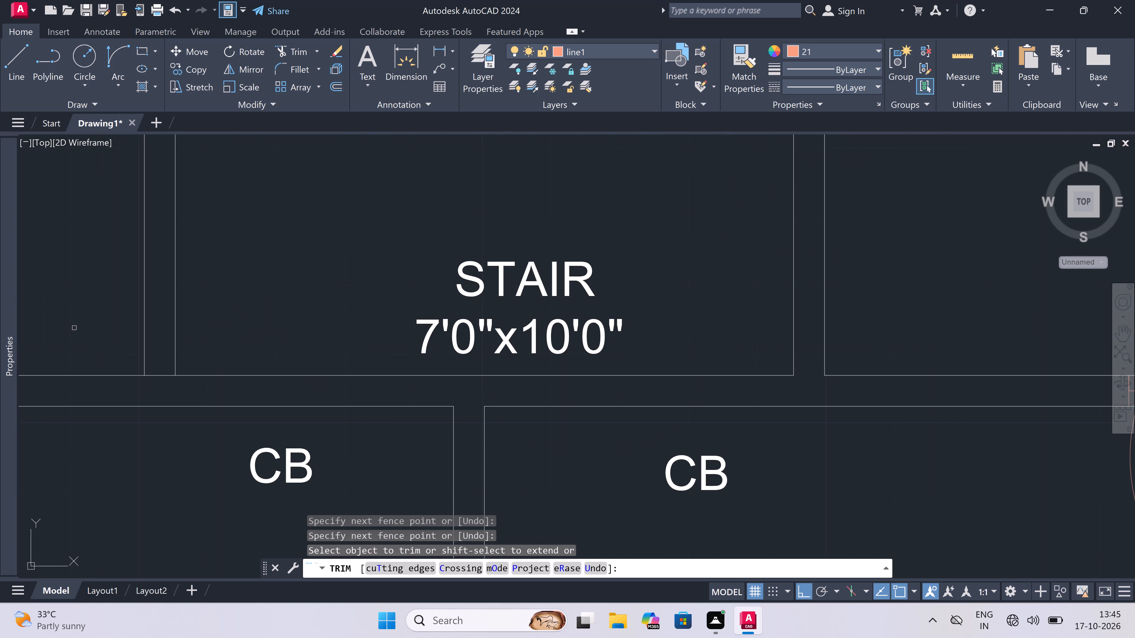
click(159, 387)
click(161, 348)
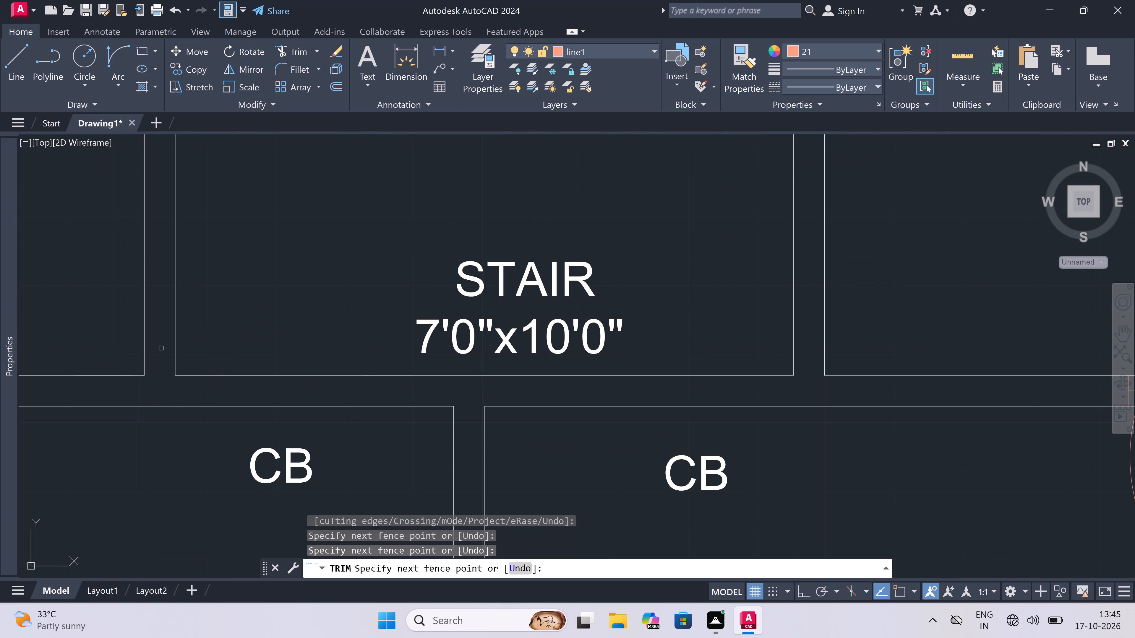
scroll(161, 348, down, 4)
key(Escape)
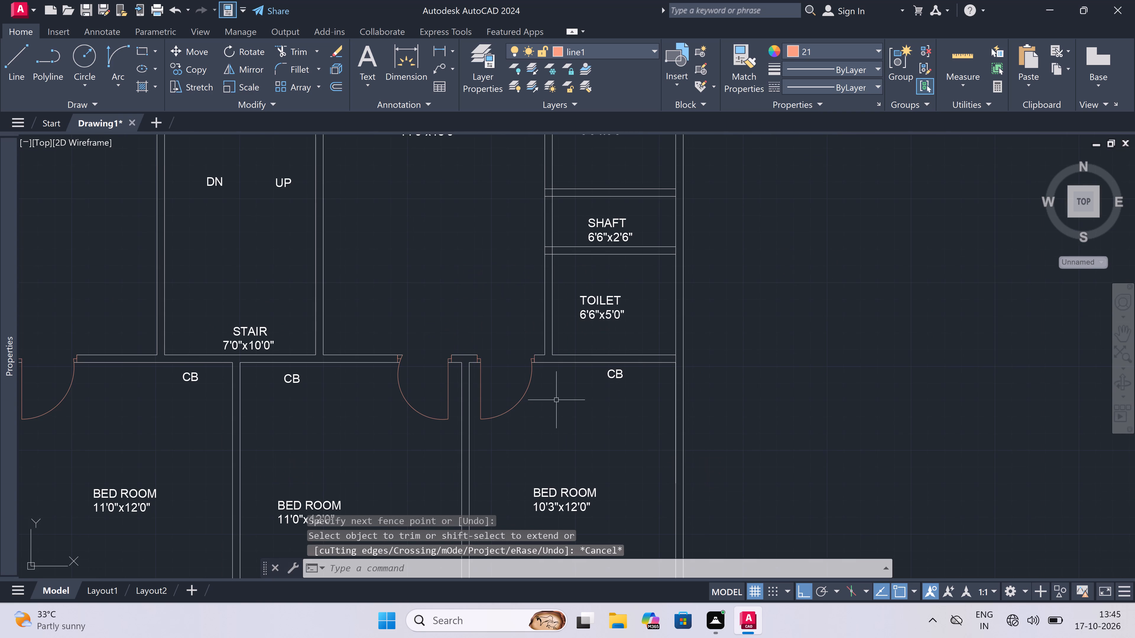
Trim the line ends of the right-hand 6'6"x2'6" shaft's upper and lower partitions inside the drawing room wall.
scroll(567, 362, down, 3)
key(space)
scroll(568, 336, up, 1)
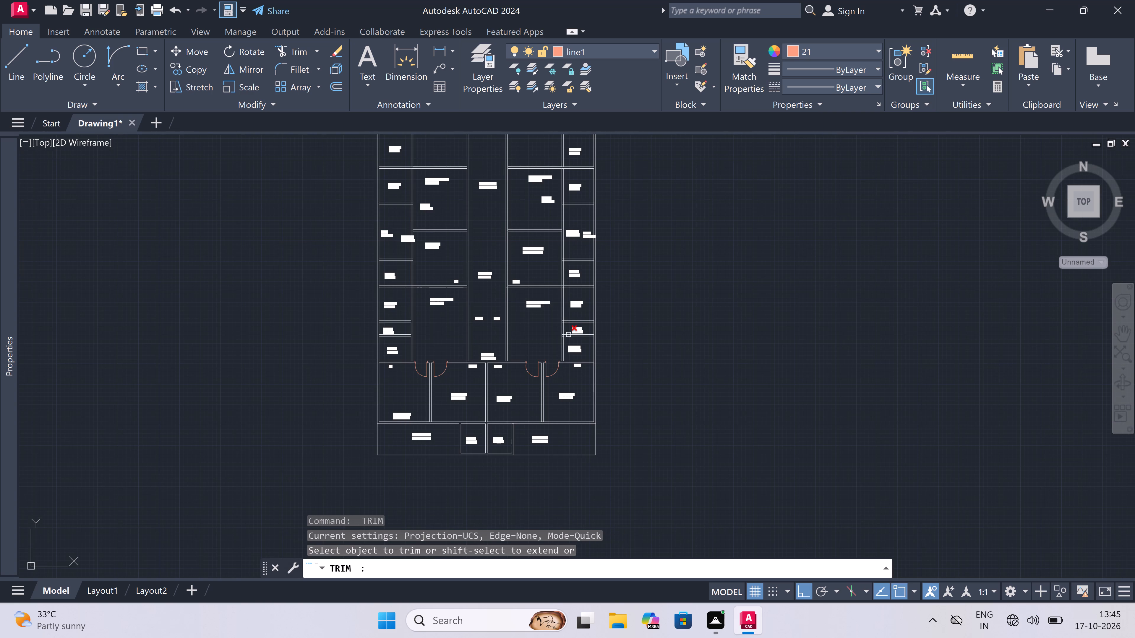
scroll(568, 336, up, 3)
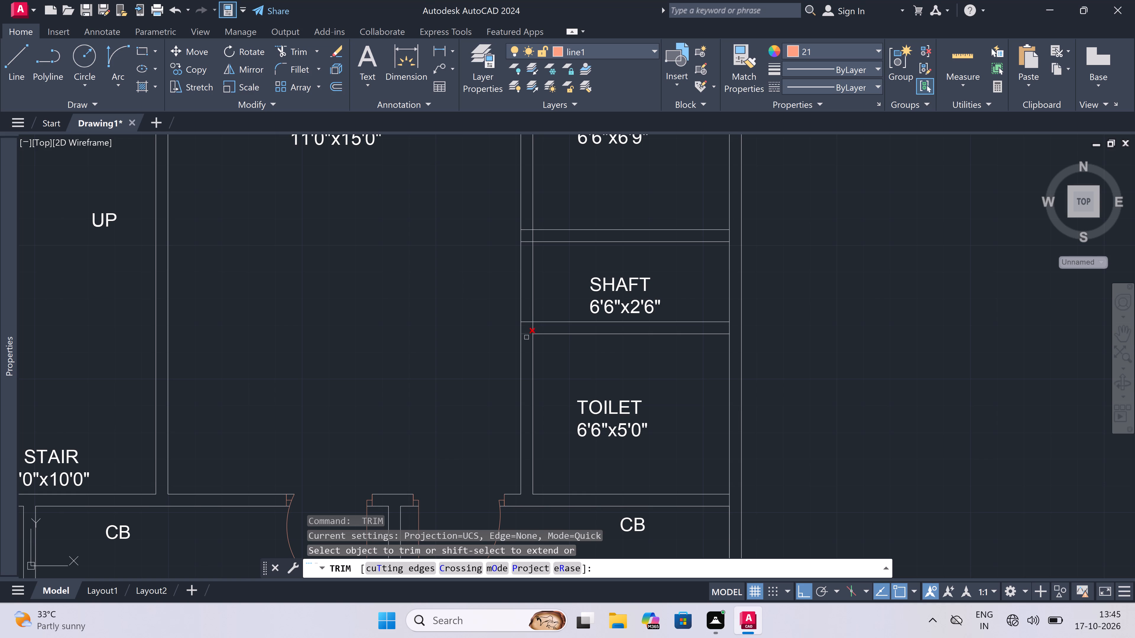
click(526, 340)
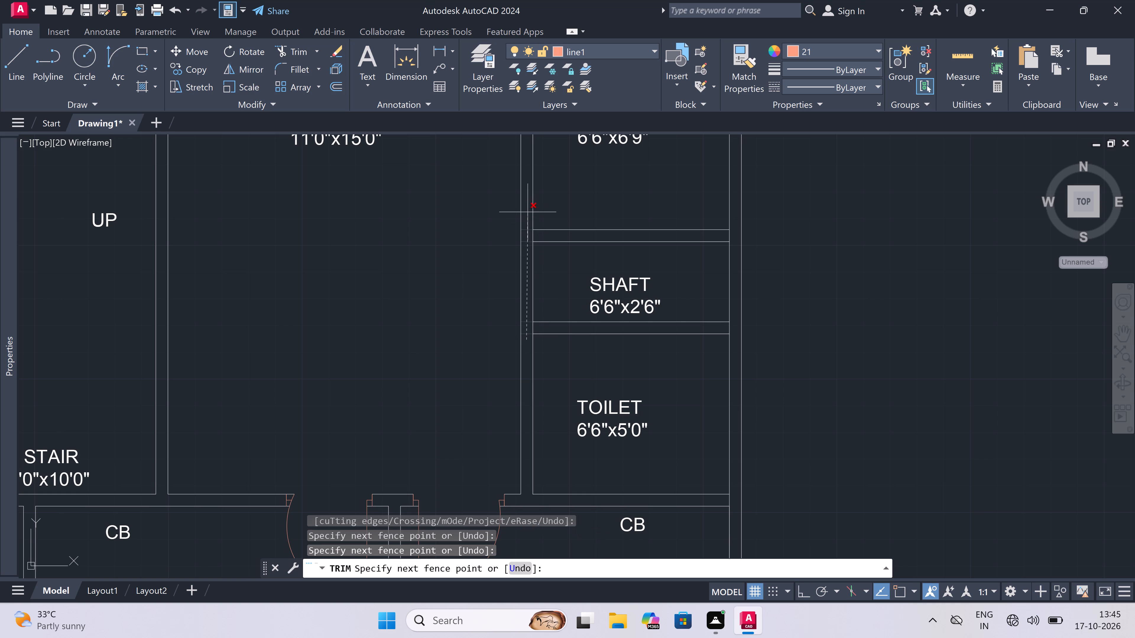
click(528, 212)
Trim the inner side-wall lines between the faces of that shaft's upper and lower partitions, at both ends.
click(524, 235)
click(735, 238)
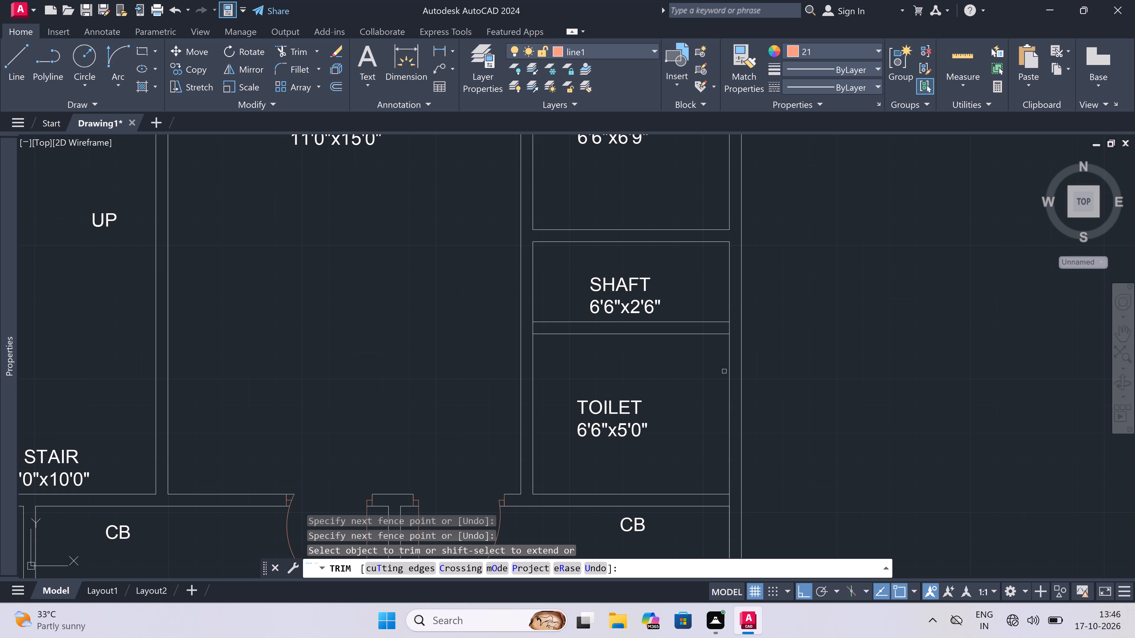
scroll(722, 333, up, 2)
click(748, 322)
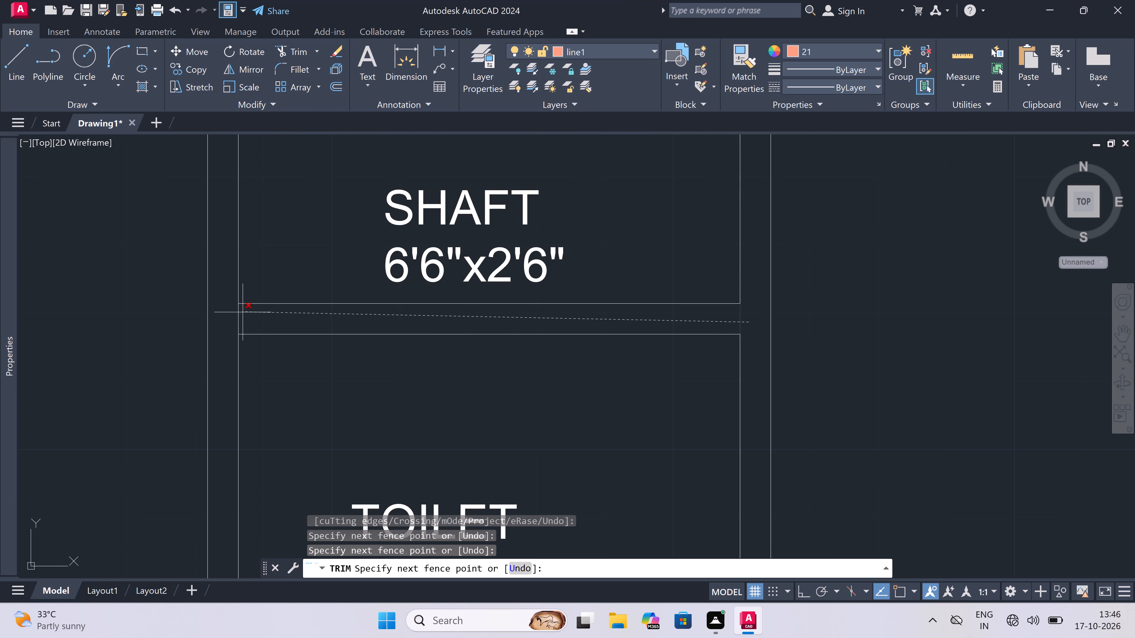
click(222, 323)
scroll(406, 282, down, 4)
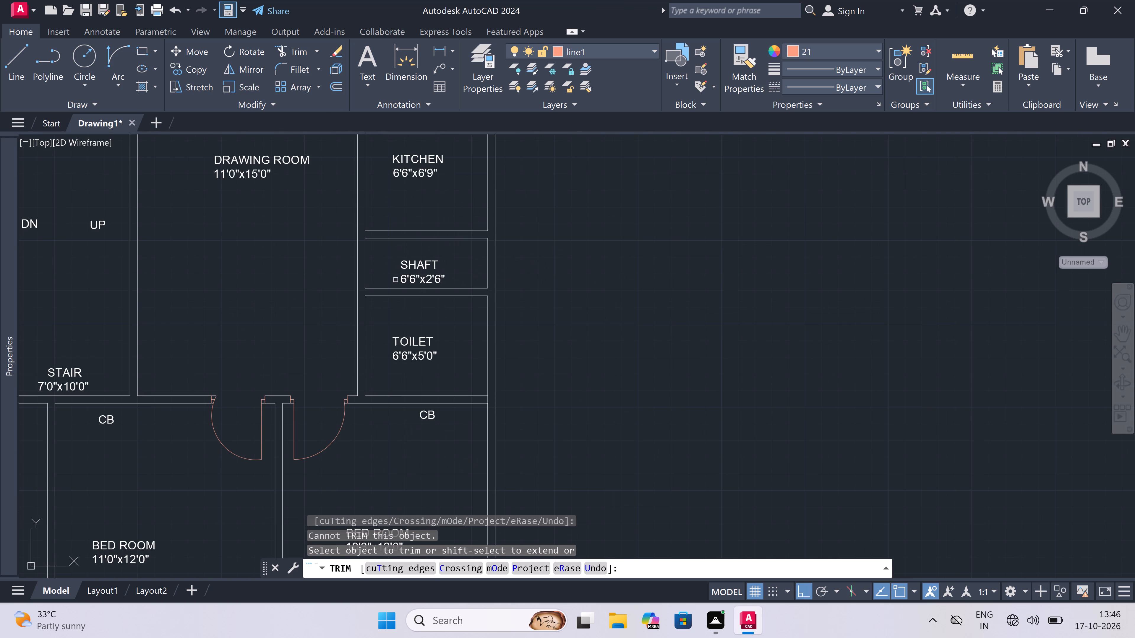
key(Escape)
Draw the left drawing room door's upper jamb across the passage wall near the room's top, with a 2" downward midpoint stub and 3' leaf leftward.
scroll(406, 339, down, 4)
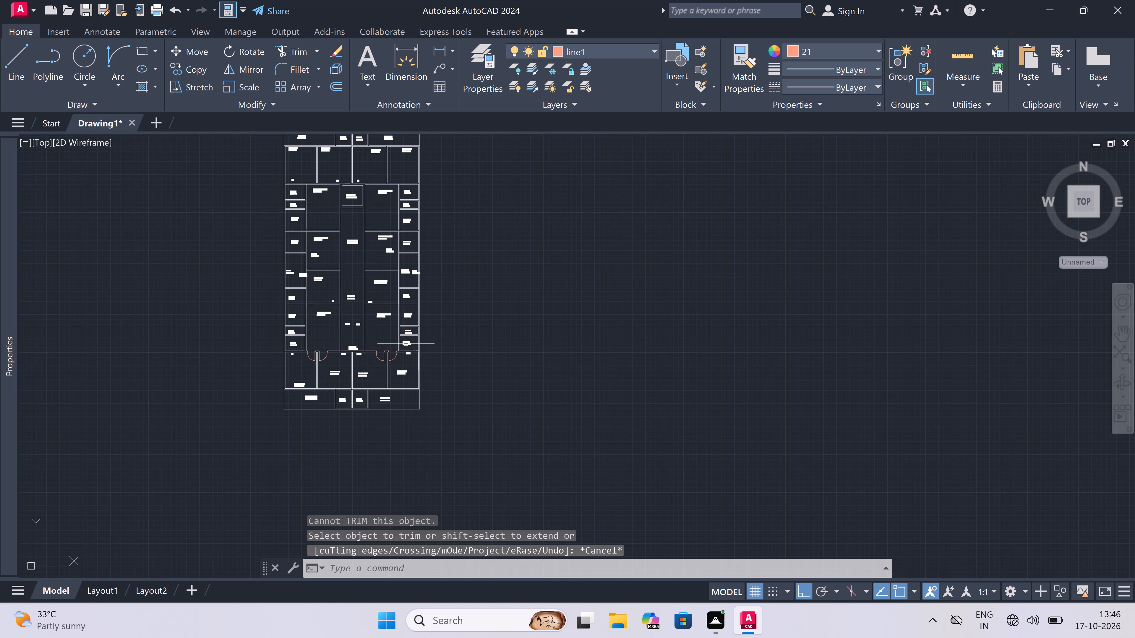
scroll(202, 289, up, 3)
scroll(368, 309, down, 1)
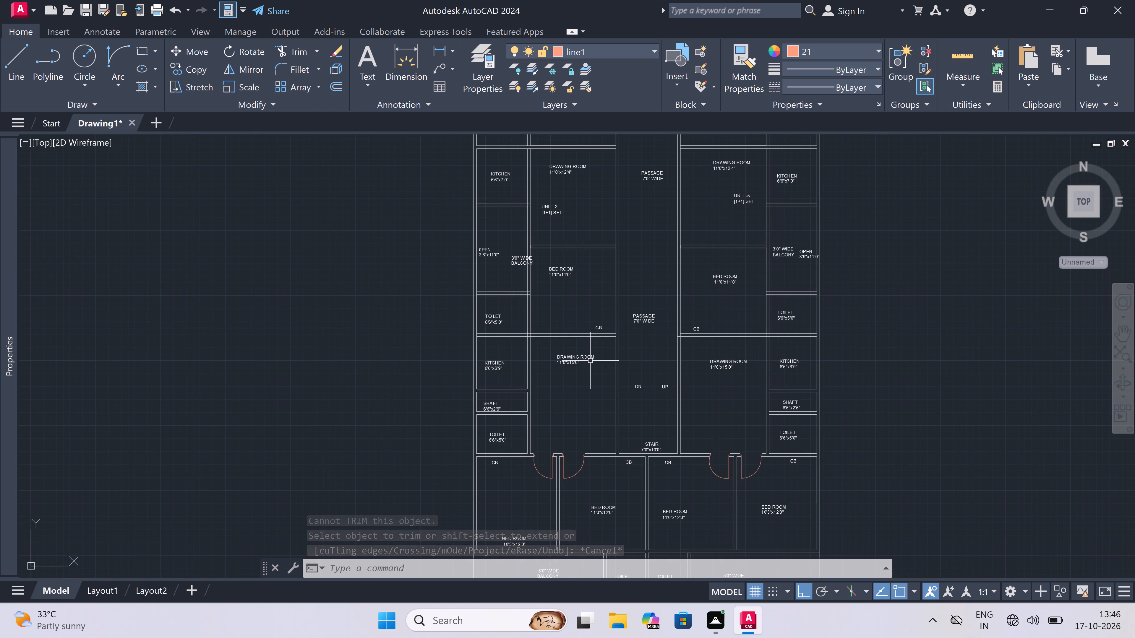
scroll(590, 362, down, 1)
scroll(609, 392, up, 2)
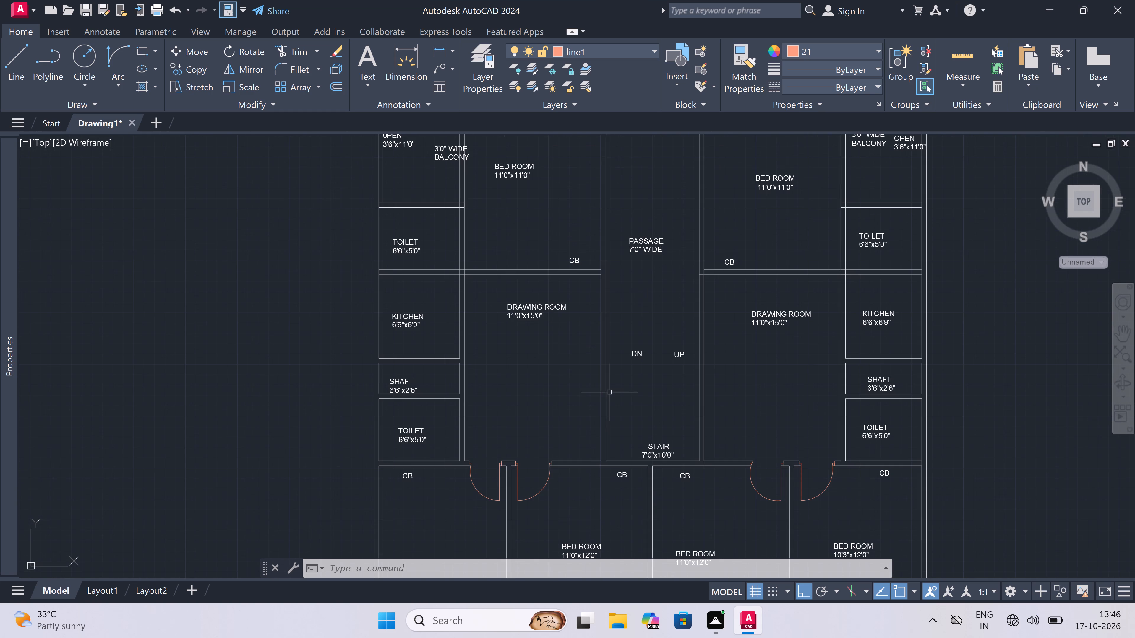
text(l)
key(space)
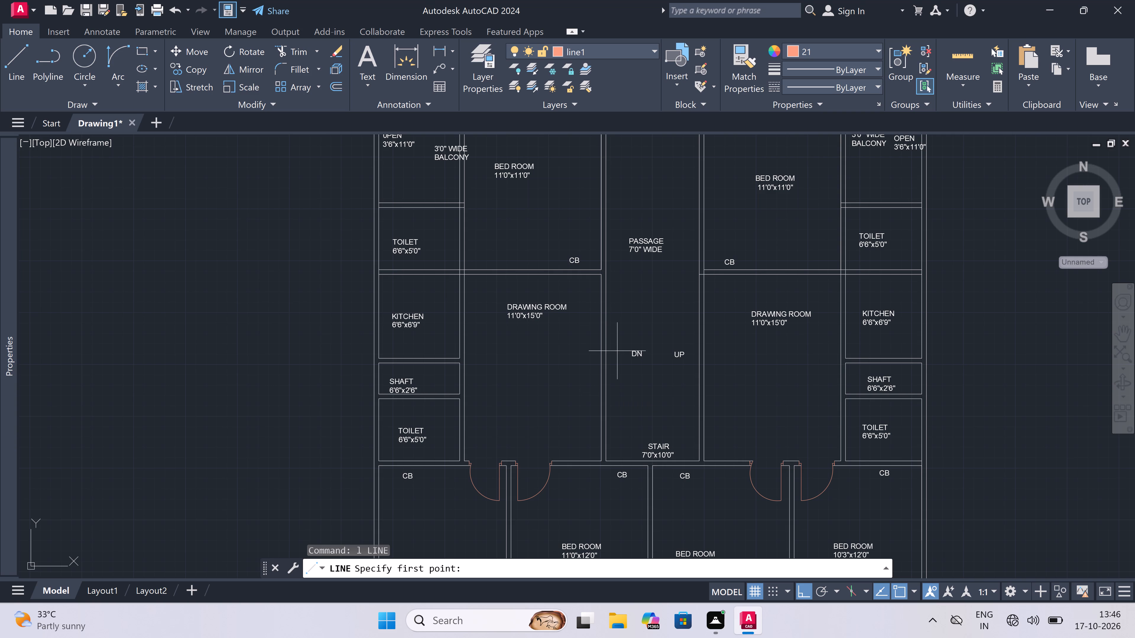
scroll(597, 266, up, 3)
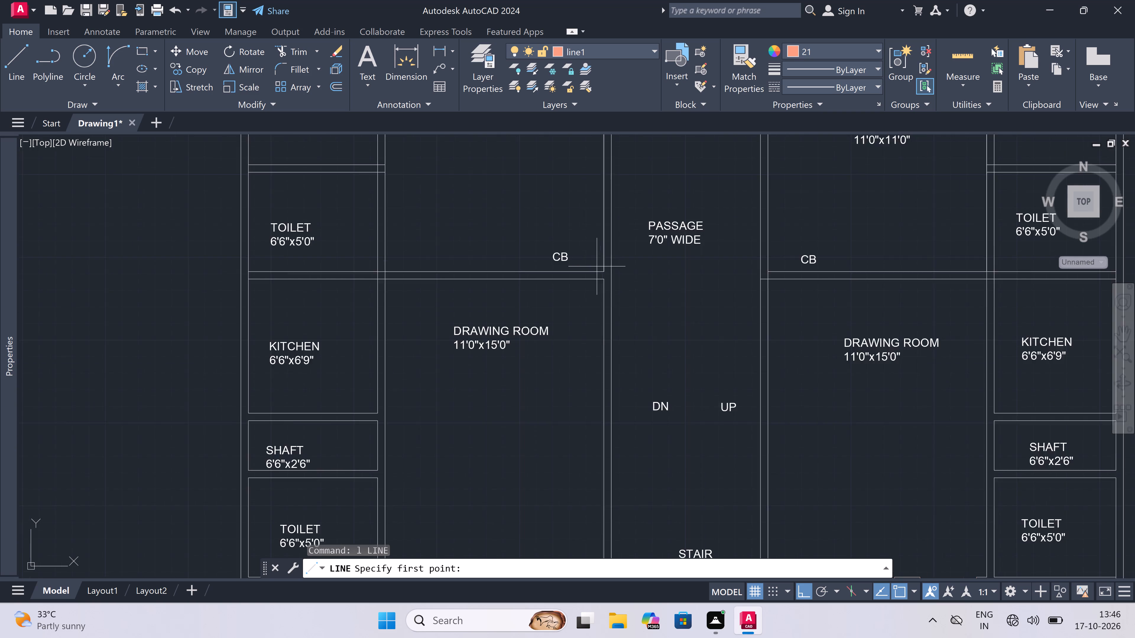
click(613, 315)
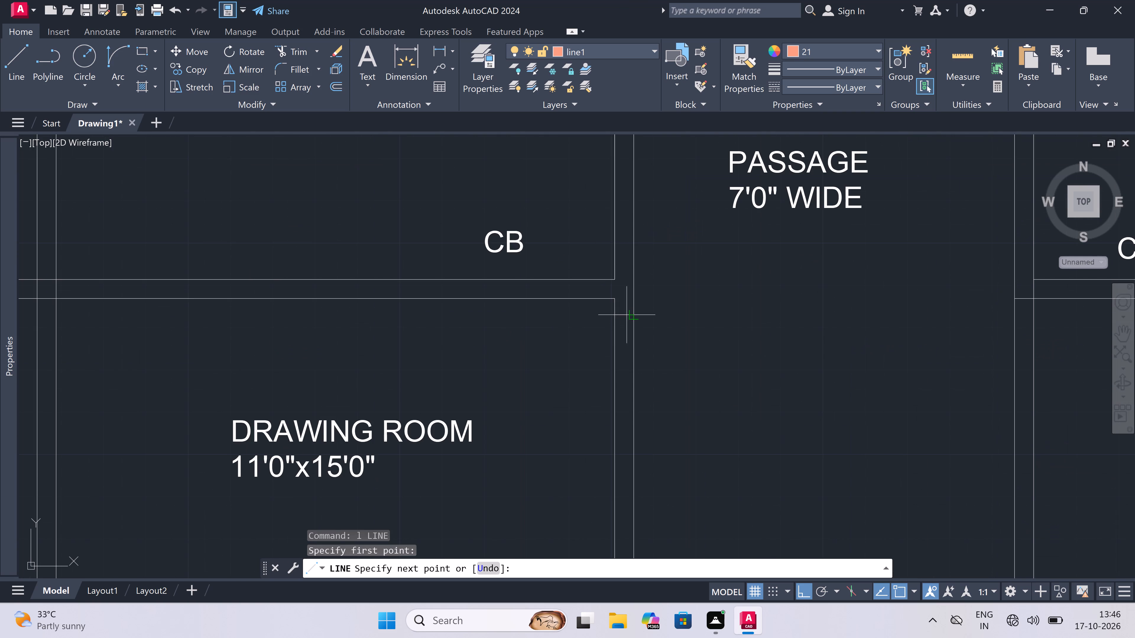
click(633, 315)
click(624, 319)
scroll(624, 319, up, 3)
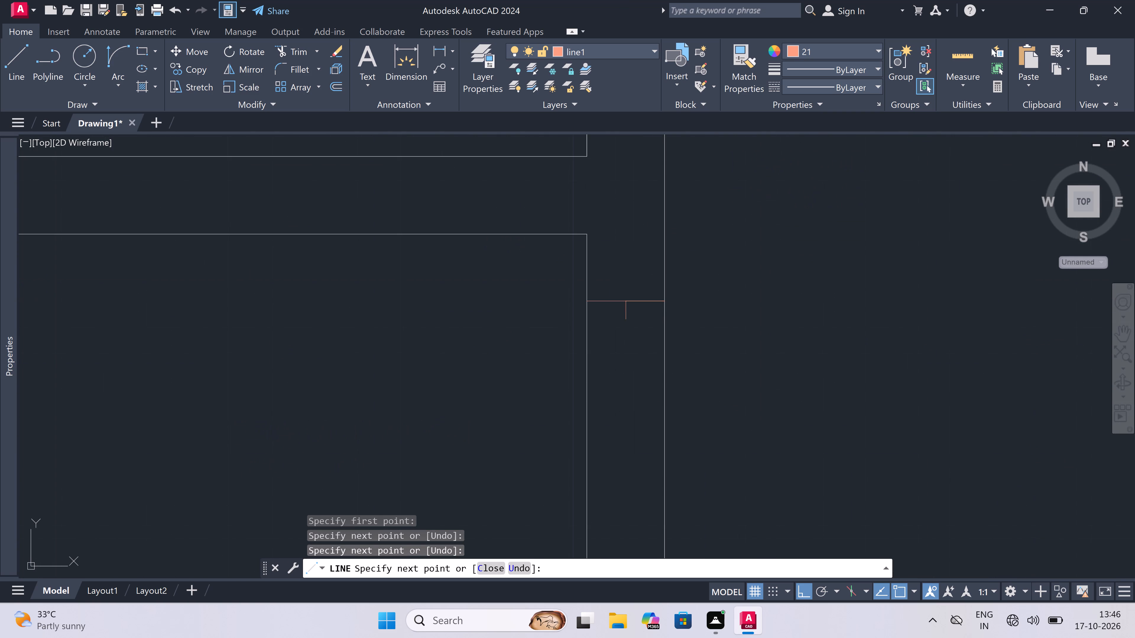
text(2")
key(space)
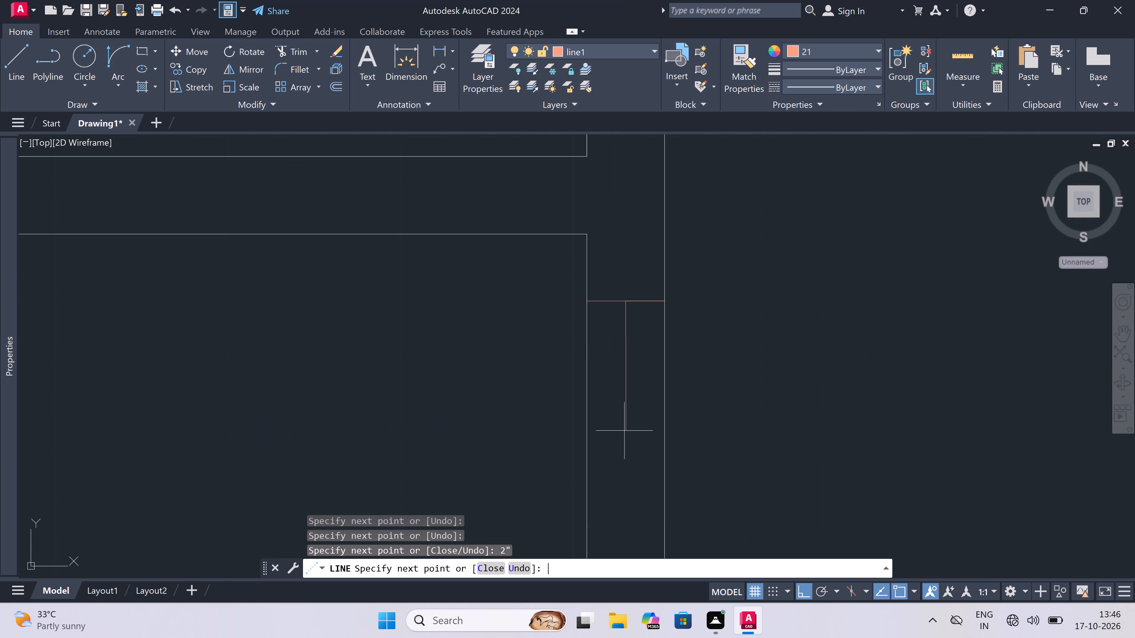
text(3')
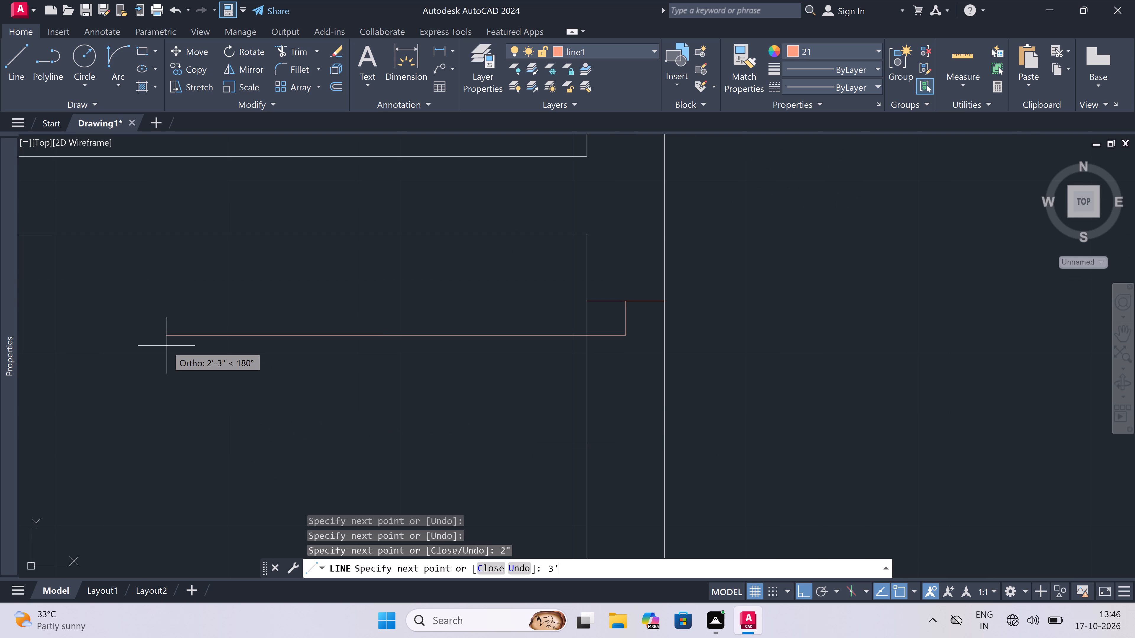
key(space)
key(Escape)
Complete the 3' leaf and draw the left drawing room door's lower jamb across the passage wall with a 2" upward midpoint stub.
key(space)
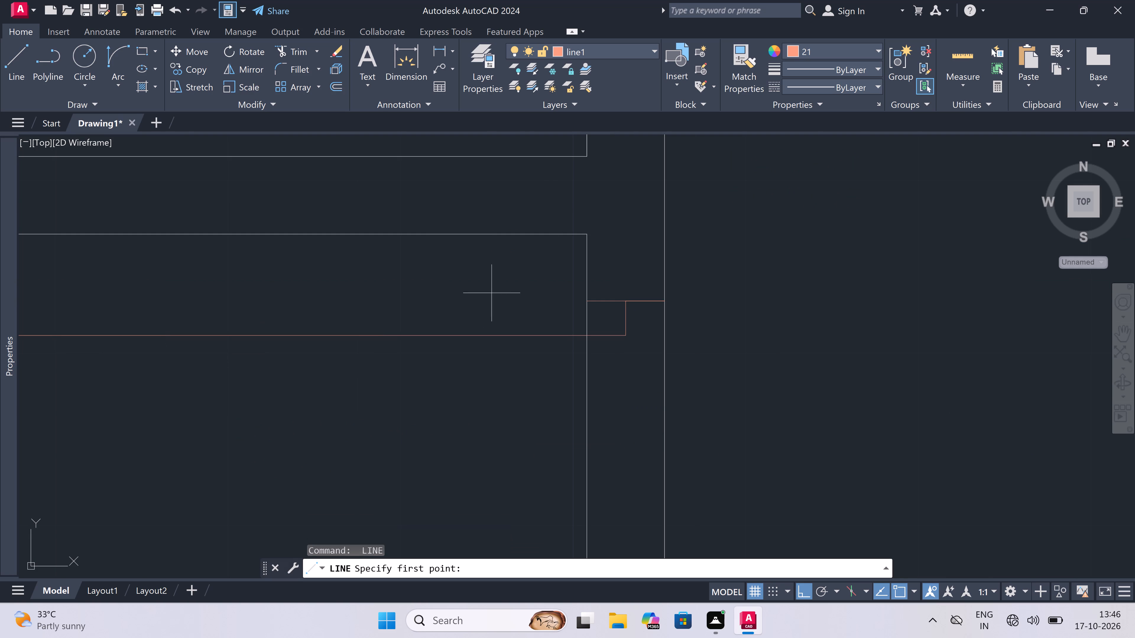
scroll(491, 296, down, 4)
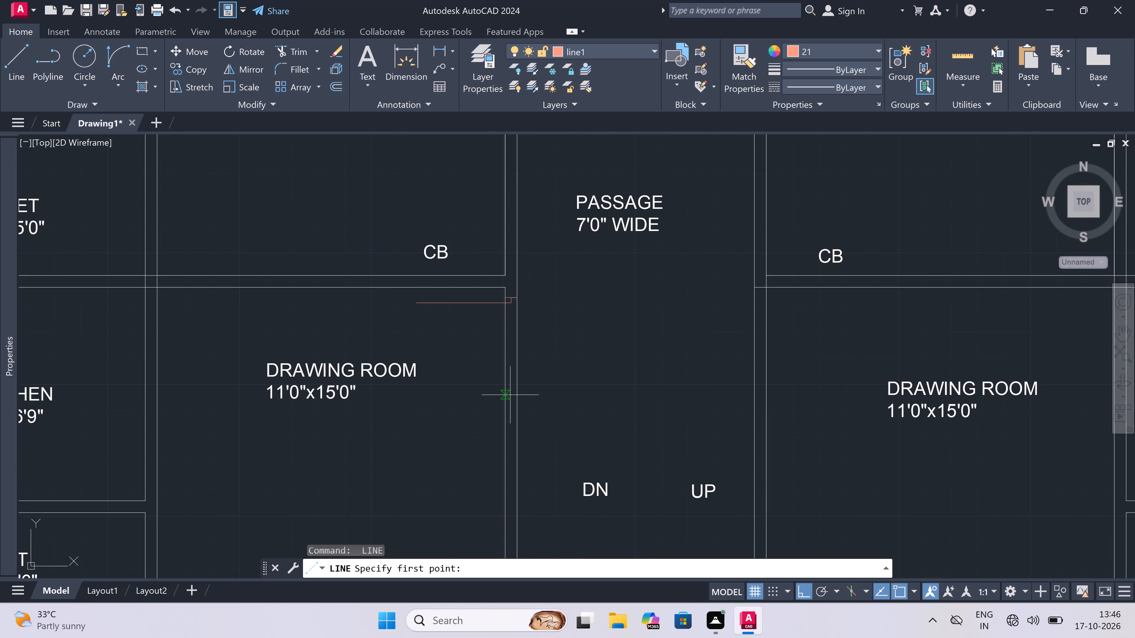
scroll(502, 375, up, 2)
click(507, 403)
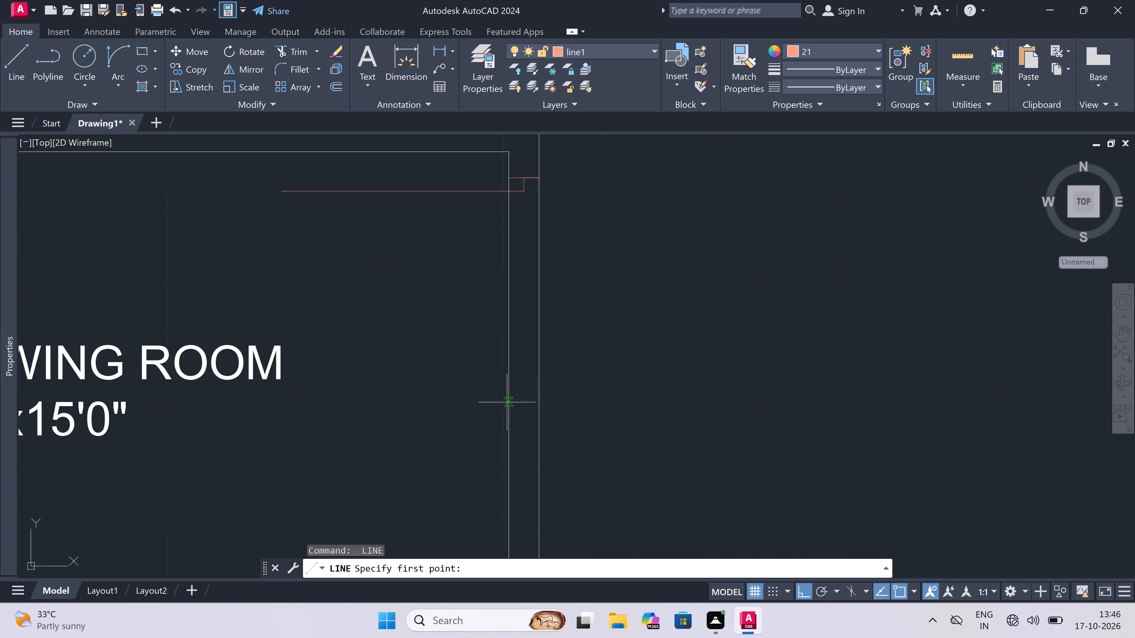
double_click(535, 406)
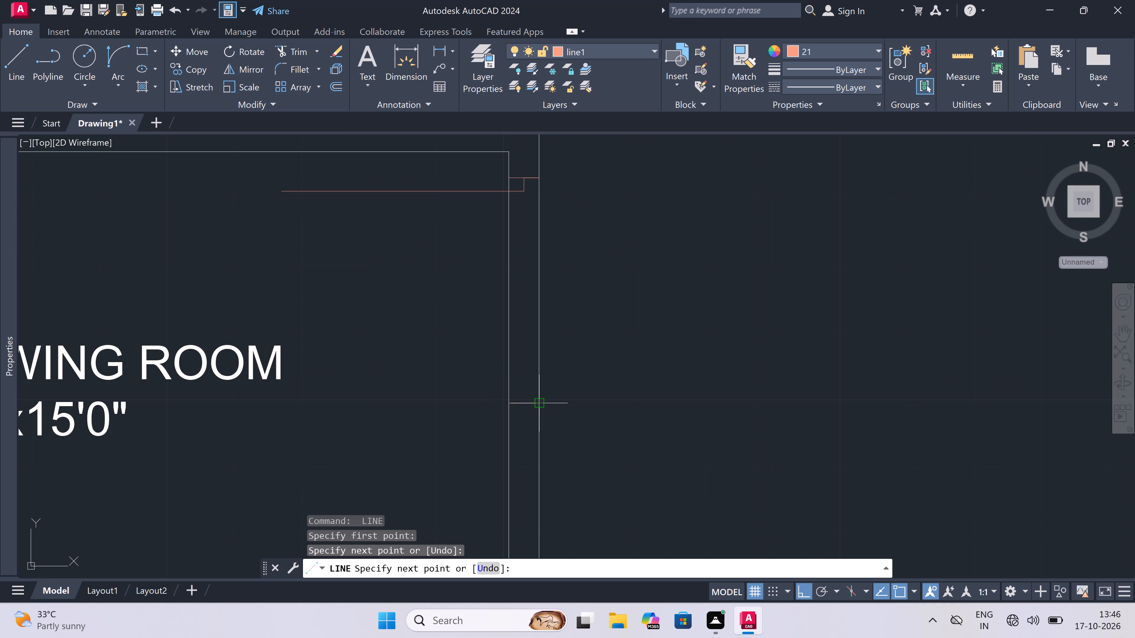
click(525, 403)
key(2)
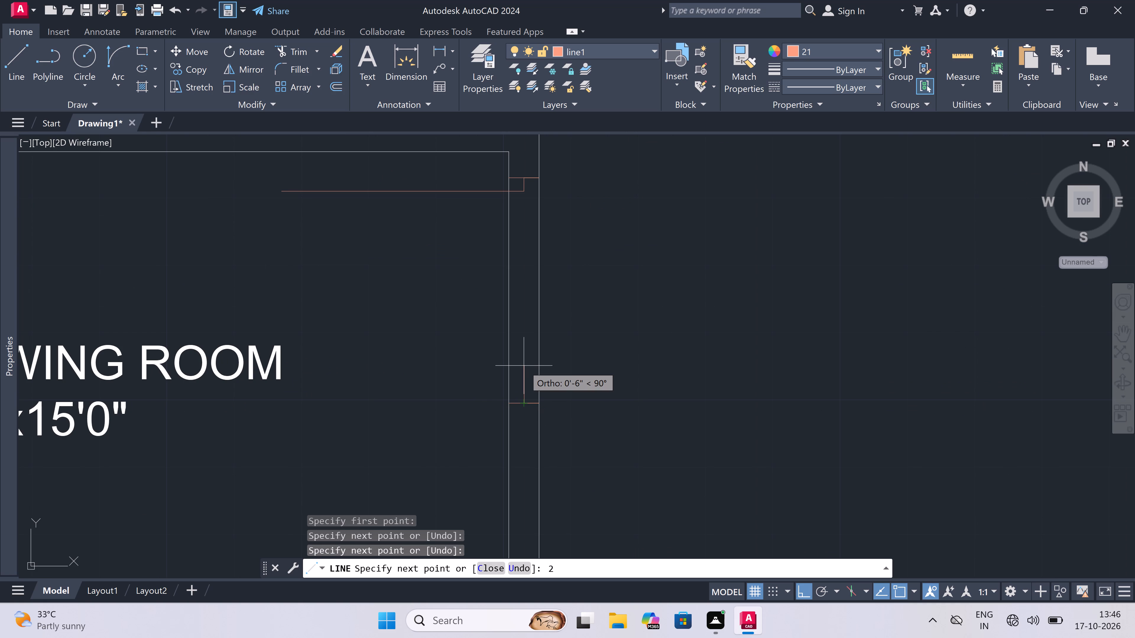
text(")
key(space)
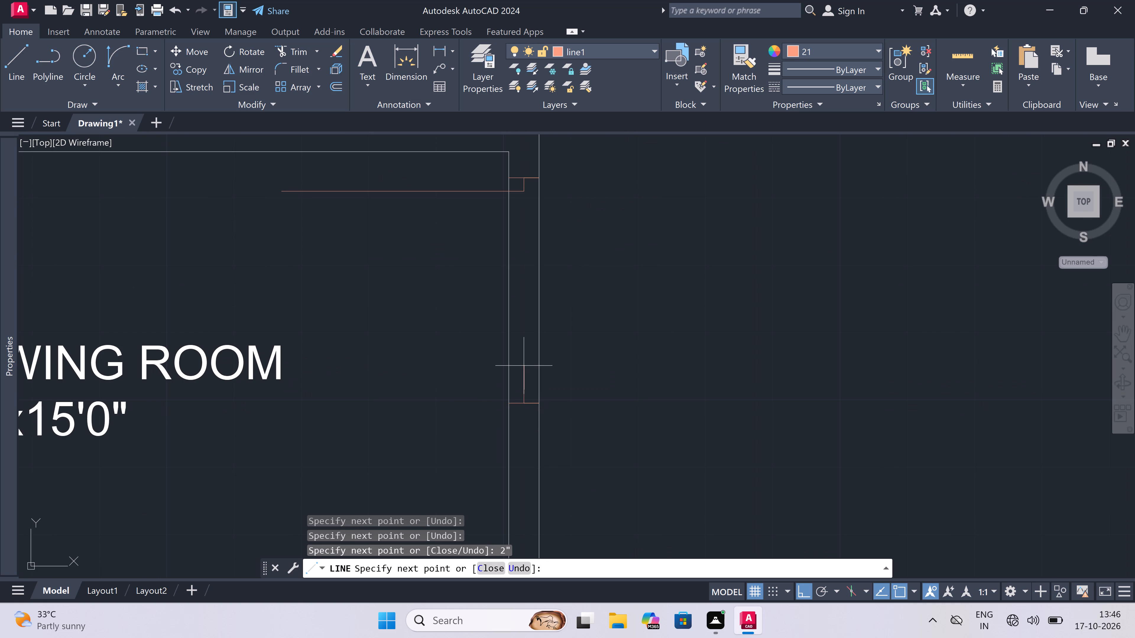
key(Escape)
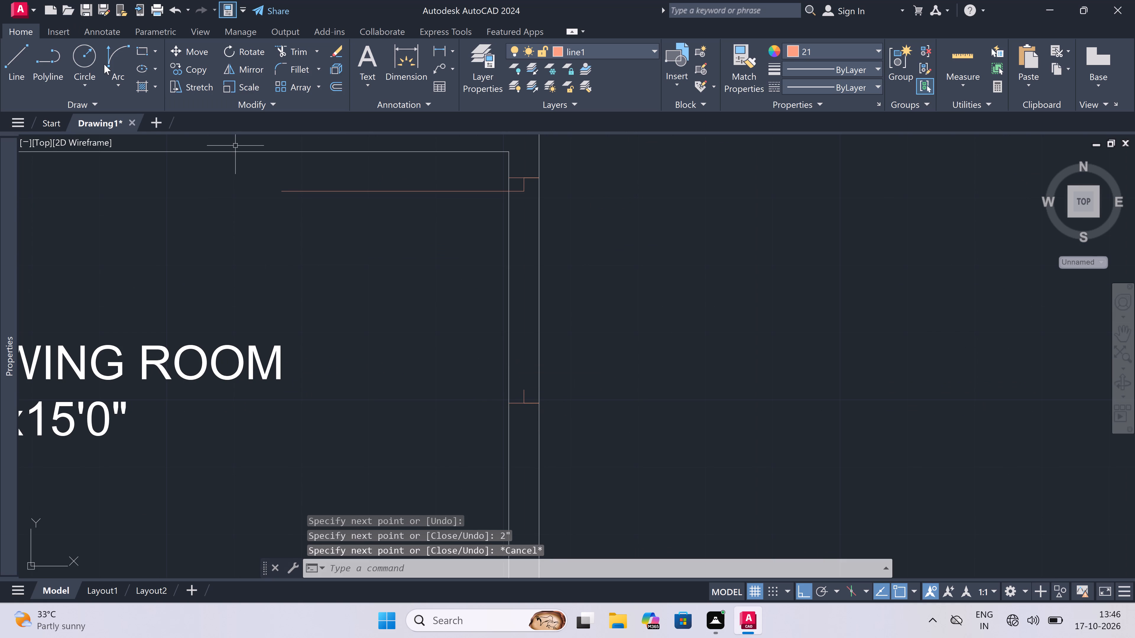
Draw the left drawing room door's swing arc from the leaf's free end to the tip of the lower jamb stub.
click(117, 46)
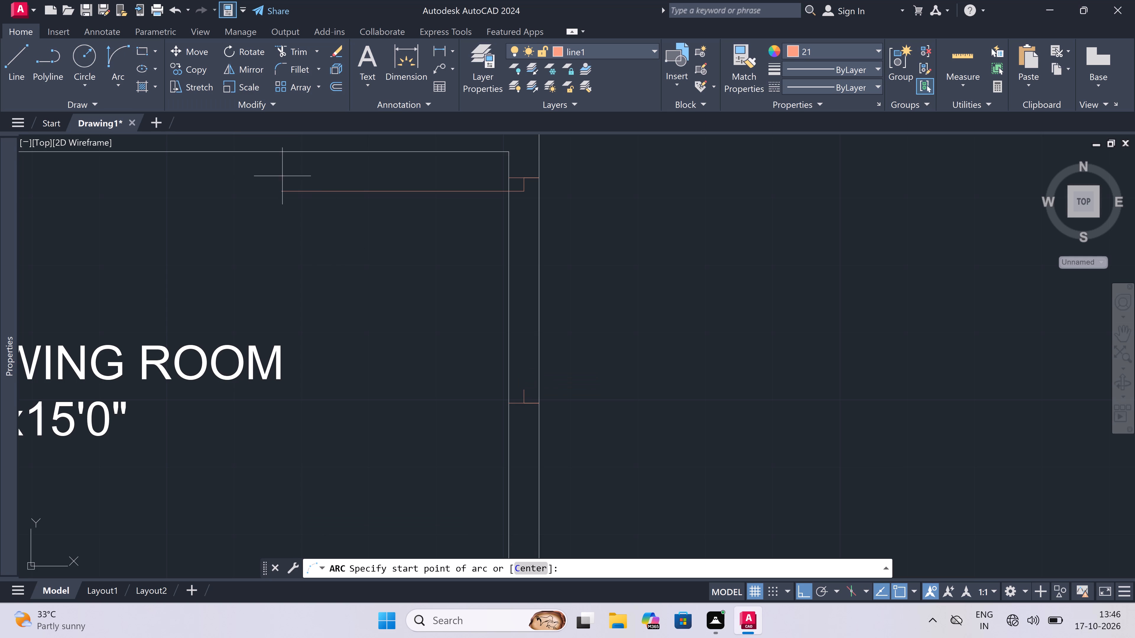
click(282, 191)
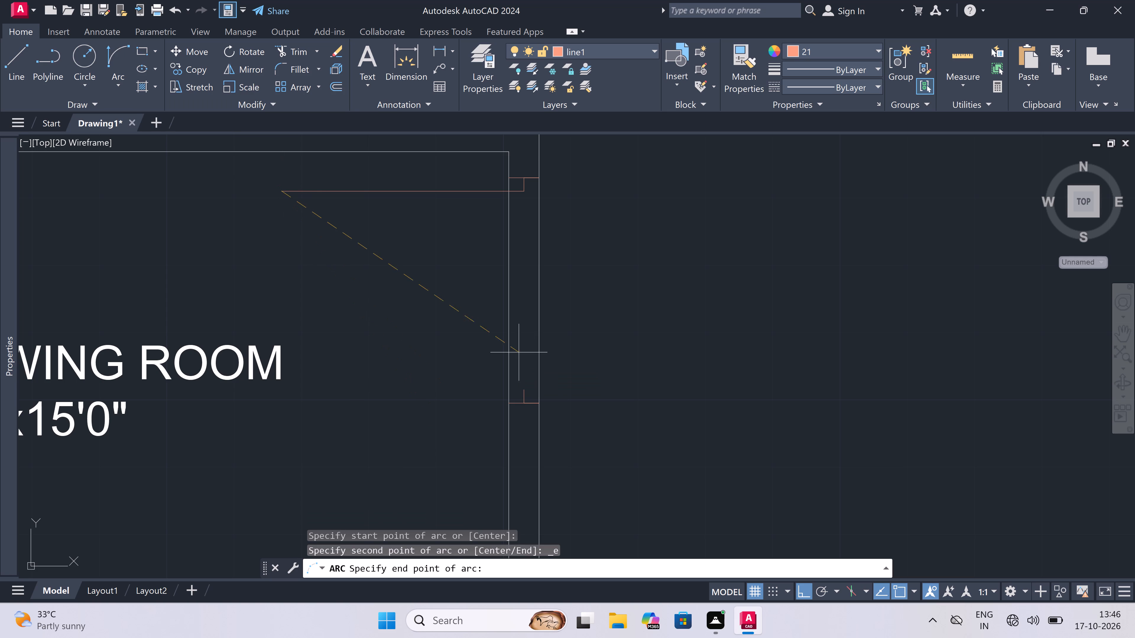
double_click(525, 392)
click(466, 421)
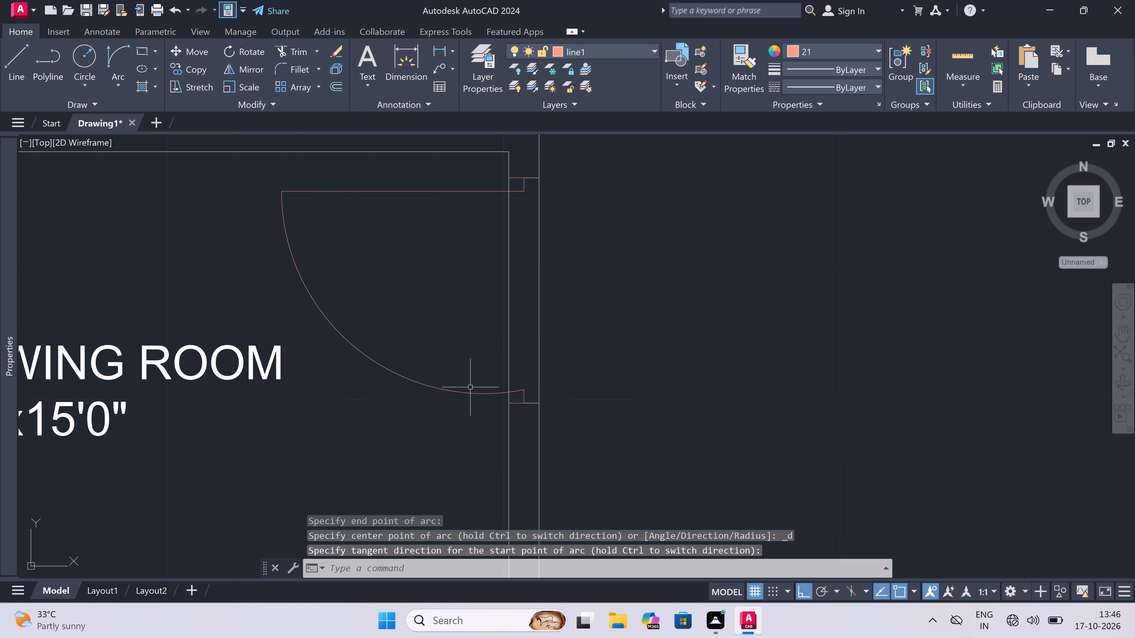
Trim both passage wall lines across the left drawing room's door opening.
text(tr)
key(space)
click(457, 336)
click(645, 334)
key(Escape)
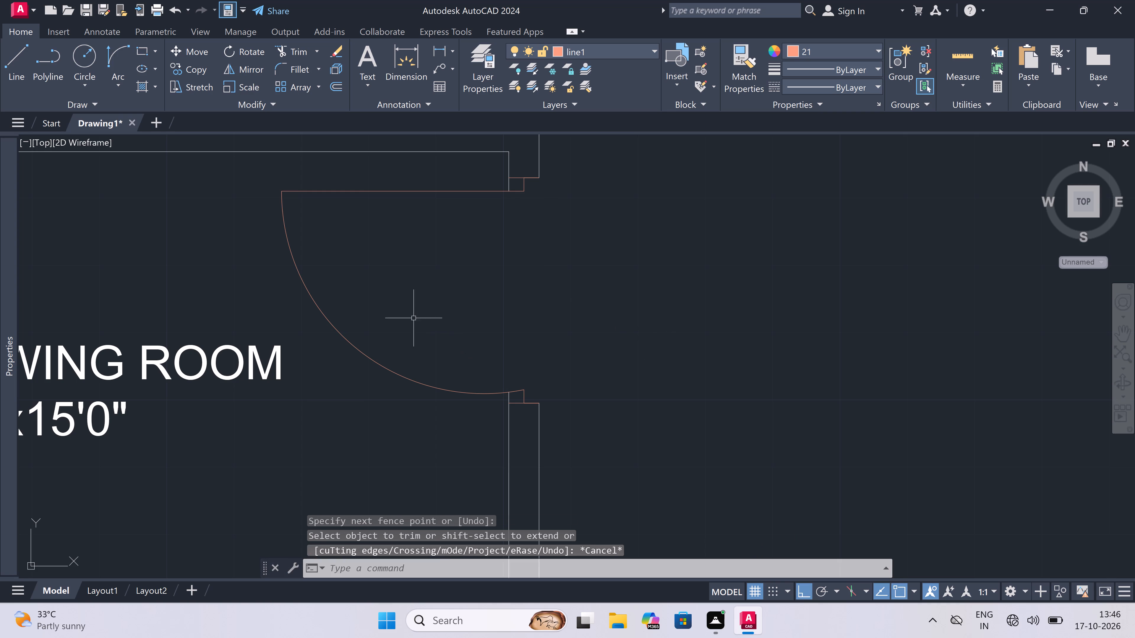
Trim the overlapping wall lines where the right drawing room's top wall meets the passage wall, opening the junction.
scroll(408, 325, down, 5)
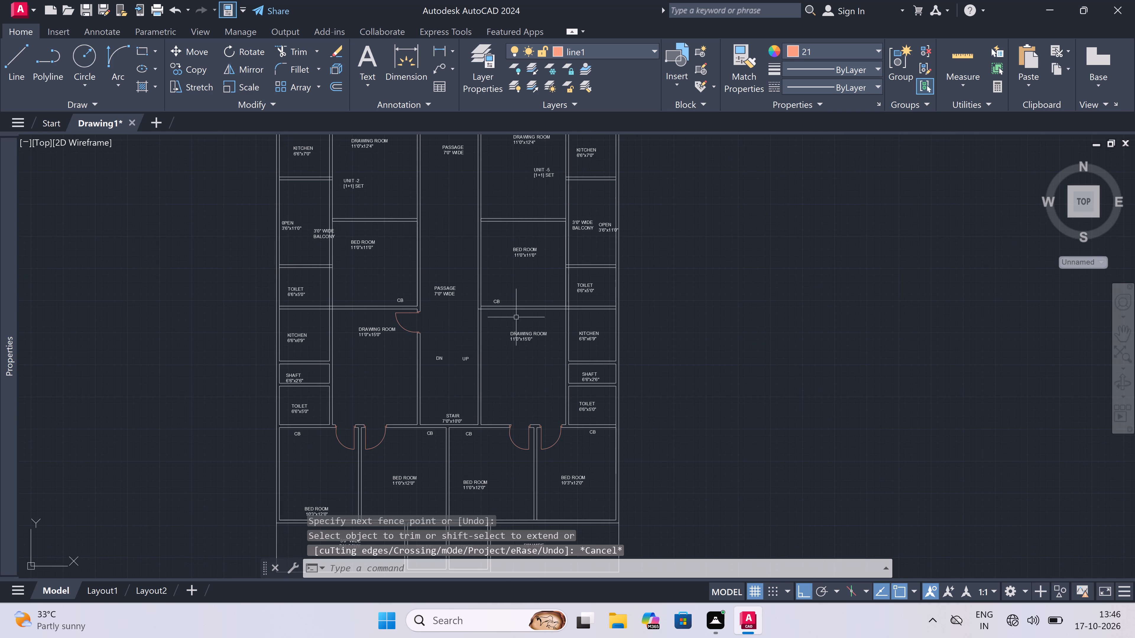
scroll(453, 314, up, 4)
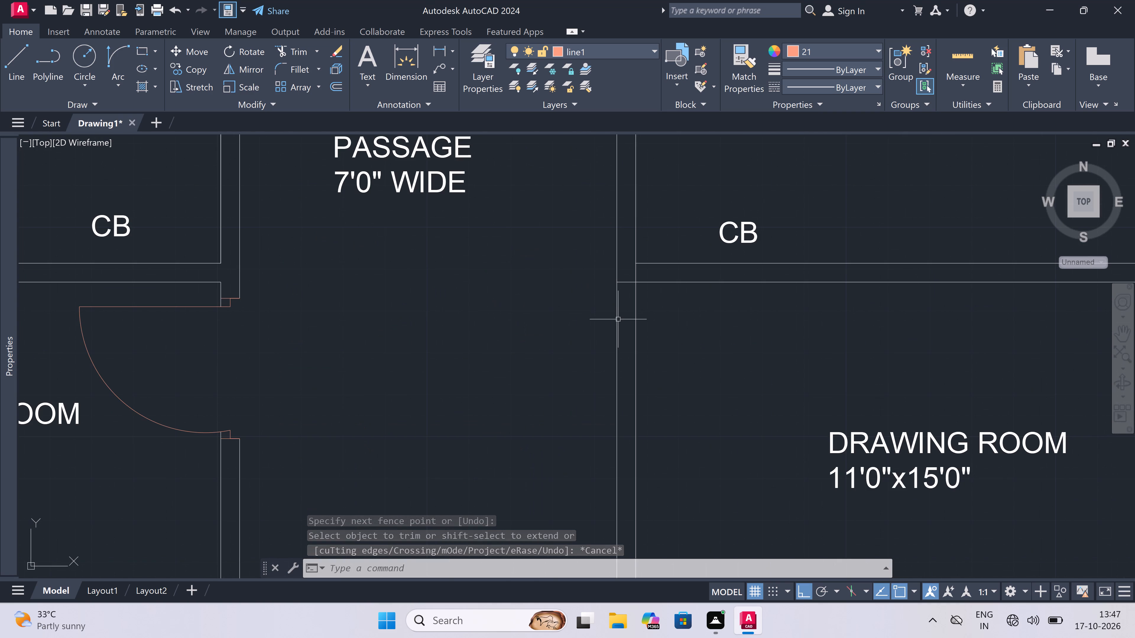
key(space)
scroll(633, 267, up, 3)
click(652, 297)
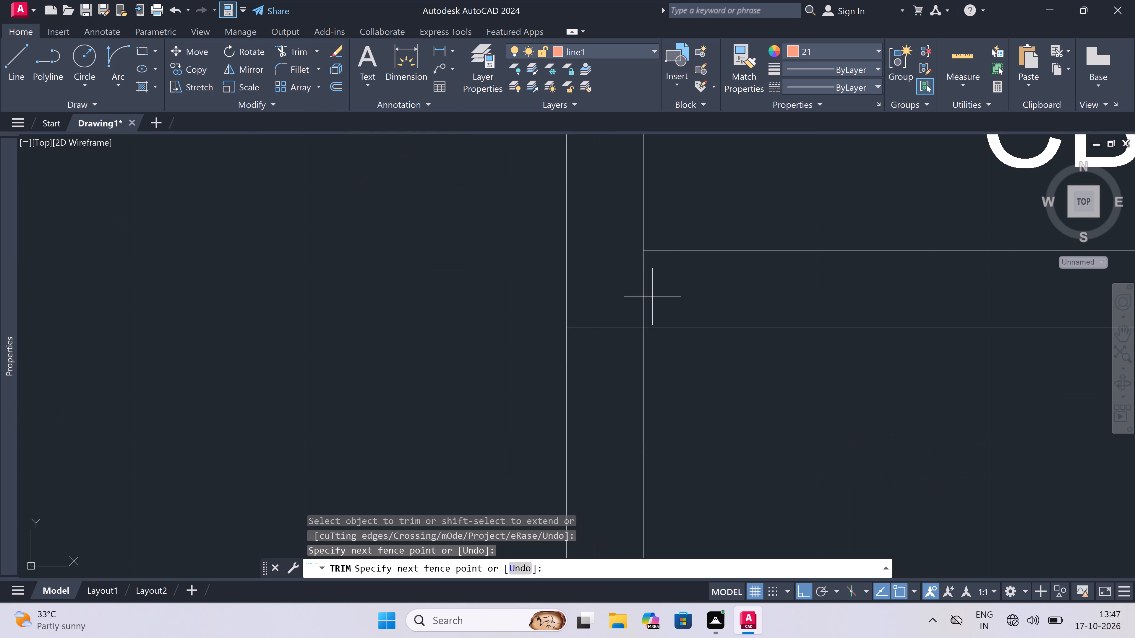
double_click(578, 362)
key(Escape)
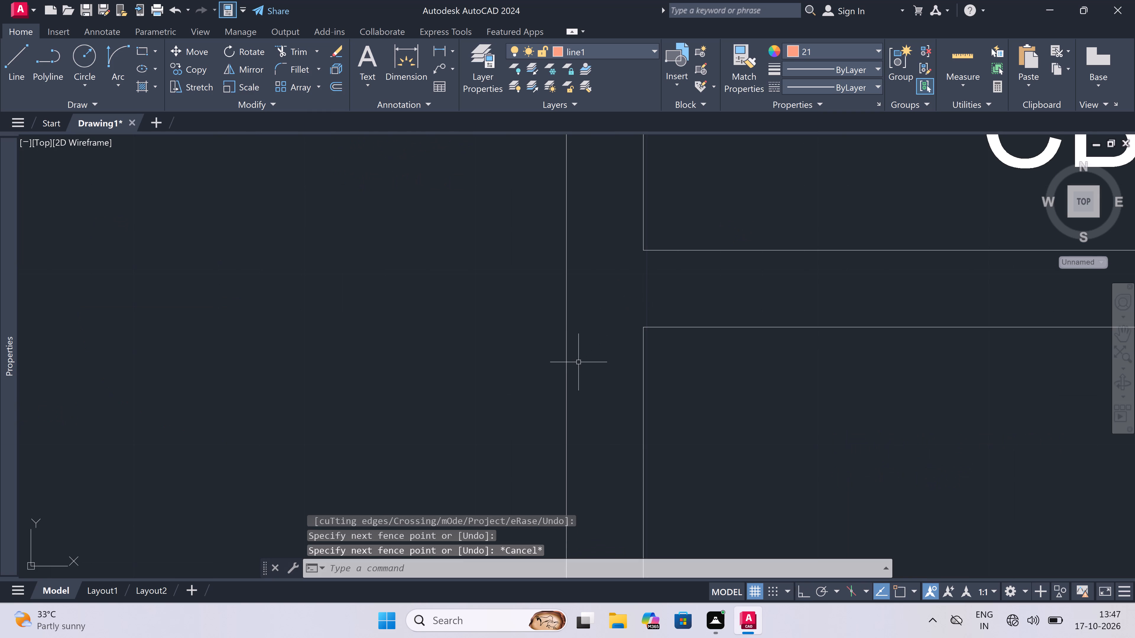
Draw the right drawing room door's upper jamb across the passage wall near the room's top, with a 2" downward midpoint stub and 3' leaf rightward.
key(l)
key(space)
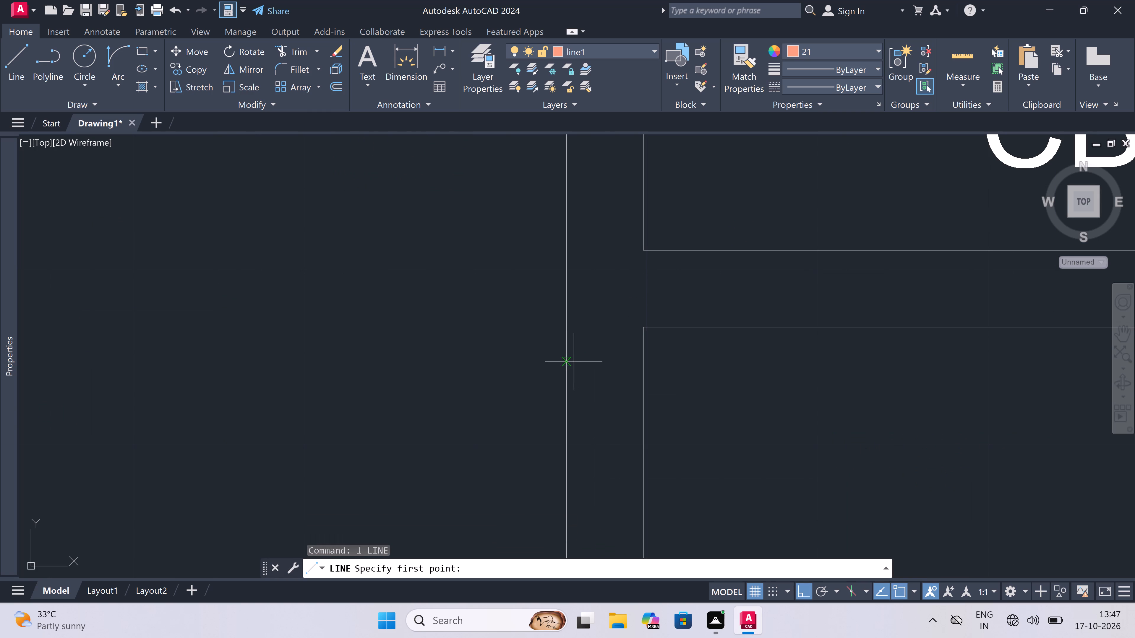
drag(565, 378, 567, 378)
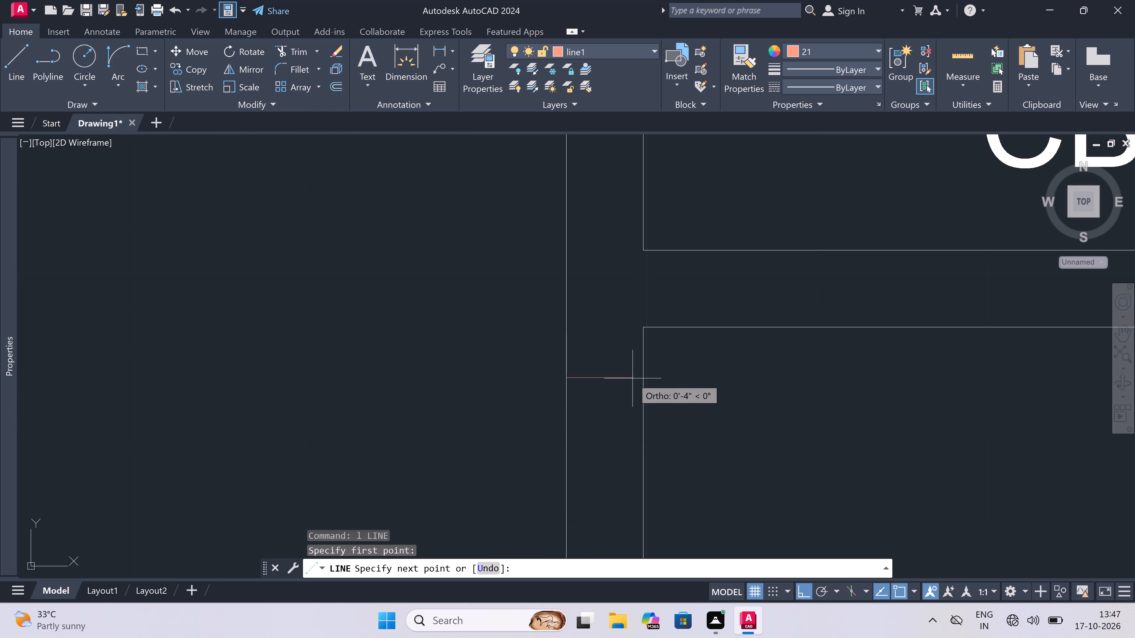
click(642, 380)
drag(604, 380, 602, 382)
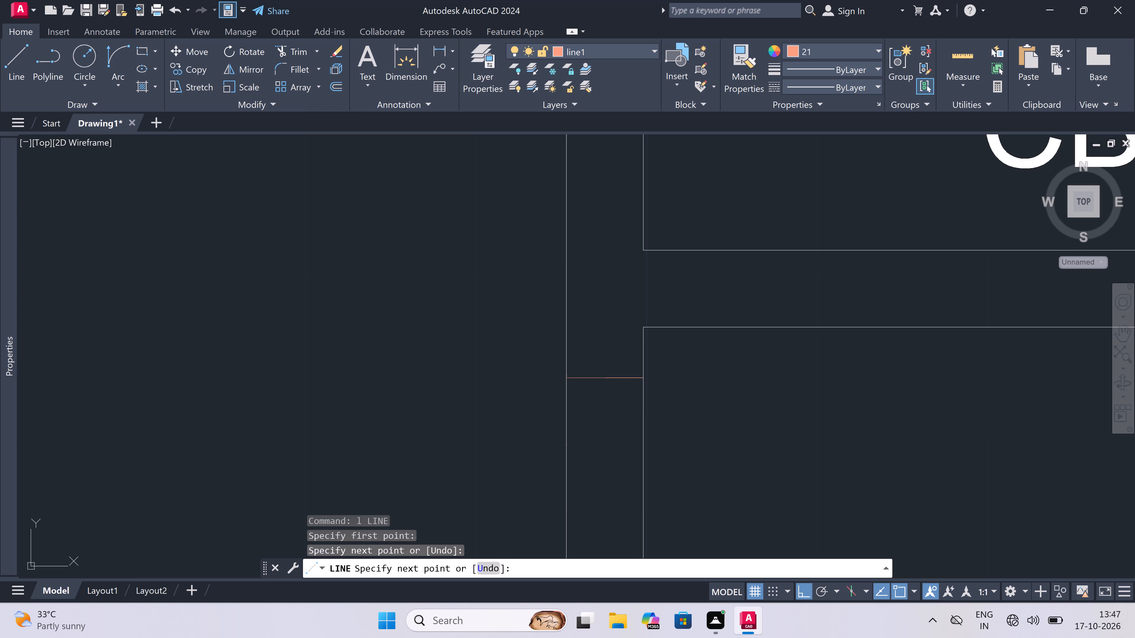
drag(602, 382, 601, 387)
text(2")
key(space)
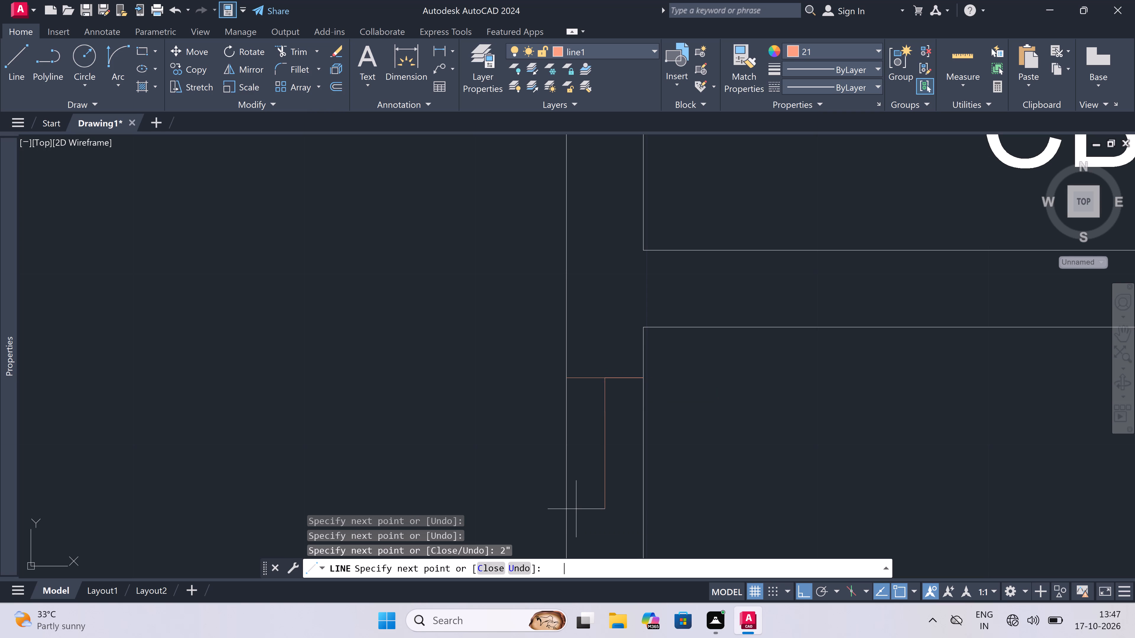
scroll(354, 323, down, 3)
scroll(493, 354, up, 2)
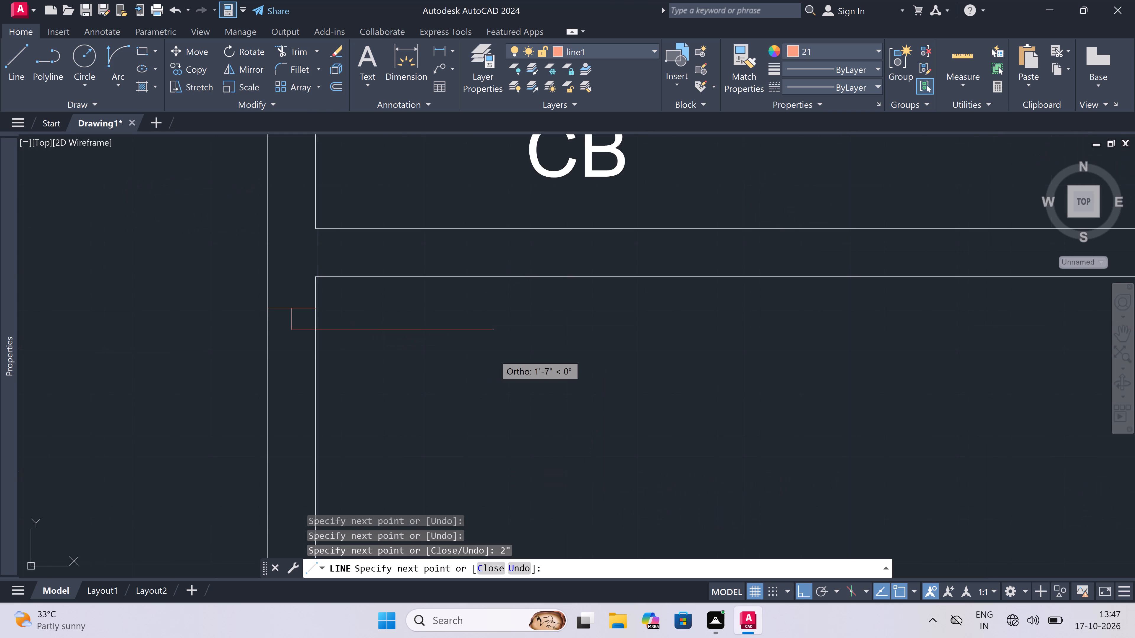
text(3')
key(space)
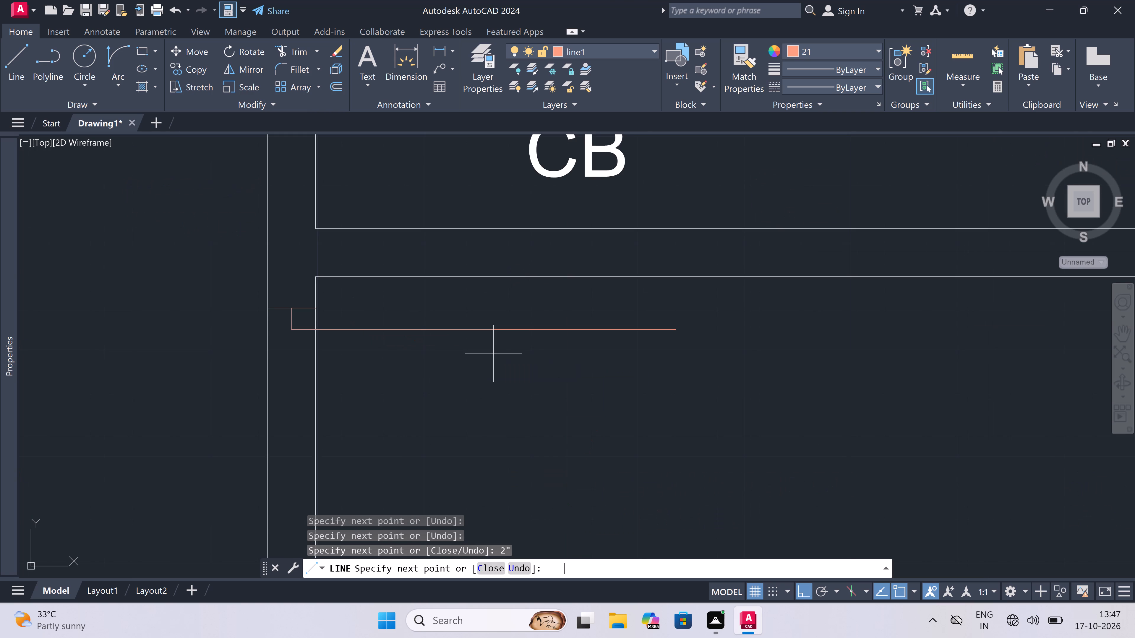
key(Escape)
Draw the right drawing room door's lower jamb across the passage wall with a 2" upward stub from its midpoint.
key(space)
scroll(567, 286, down, 3)
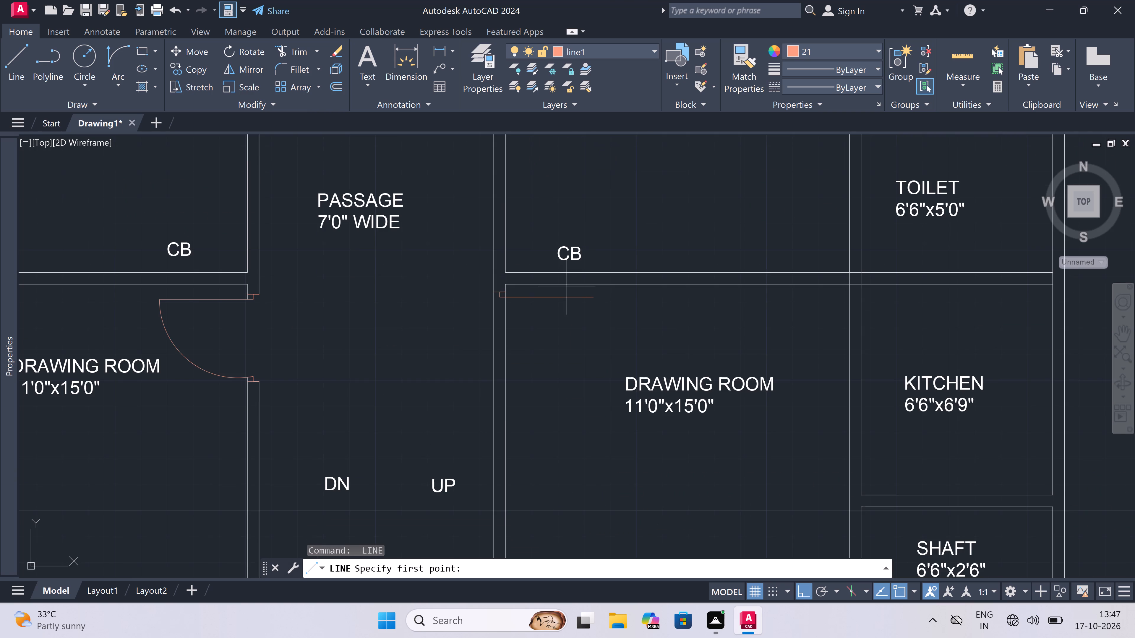
scroll(481, 313, up, 2)
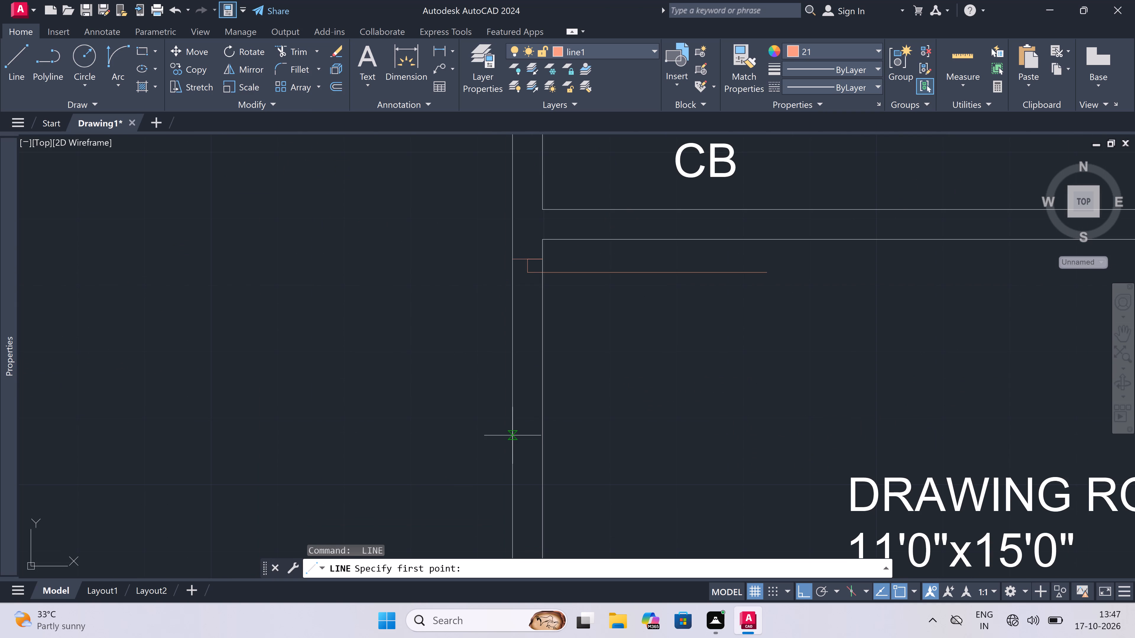
drag(511, 441, 513, 445)
click(544, 442)
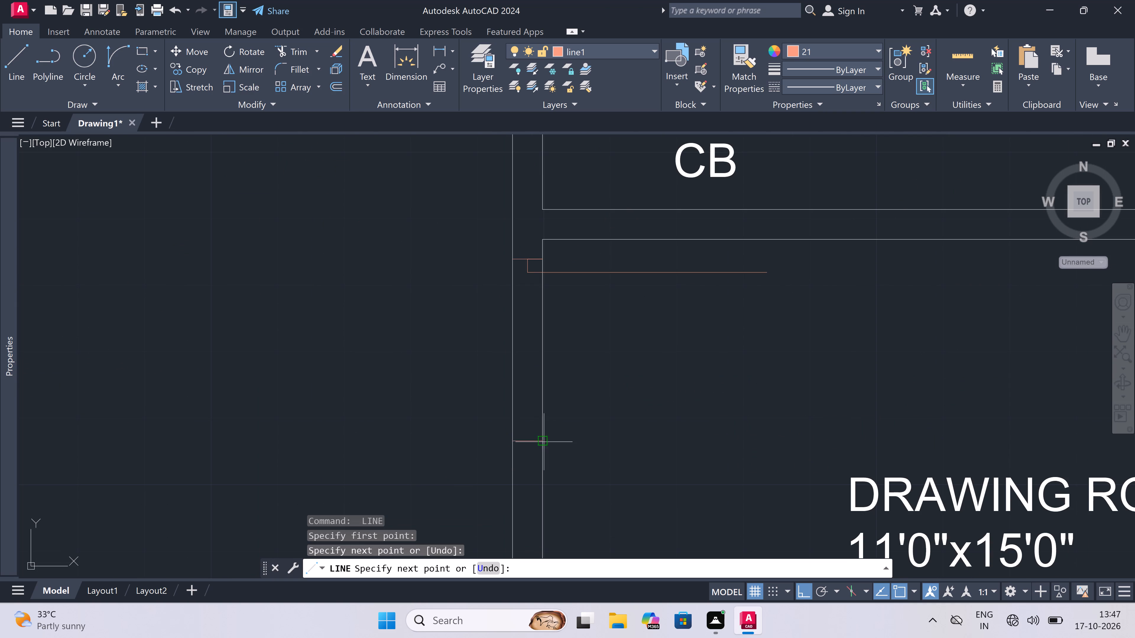
click(527, 442)
text(2")
key(space)
key(Escape)
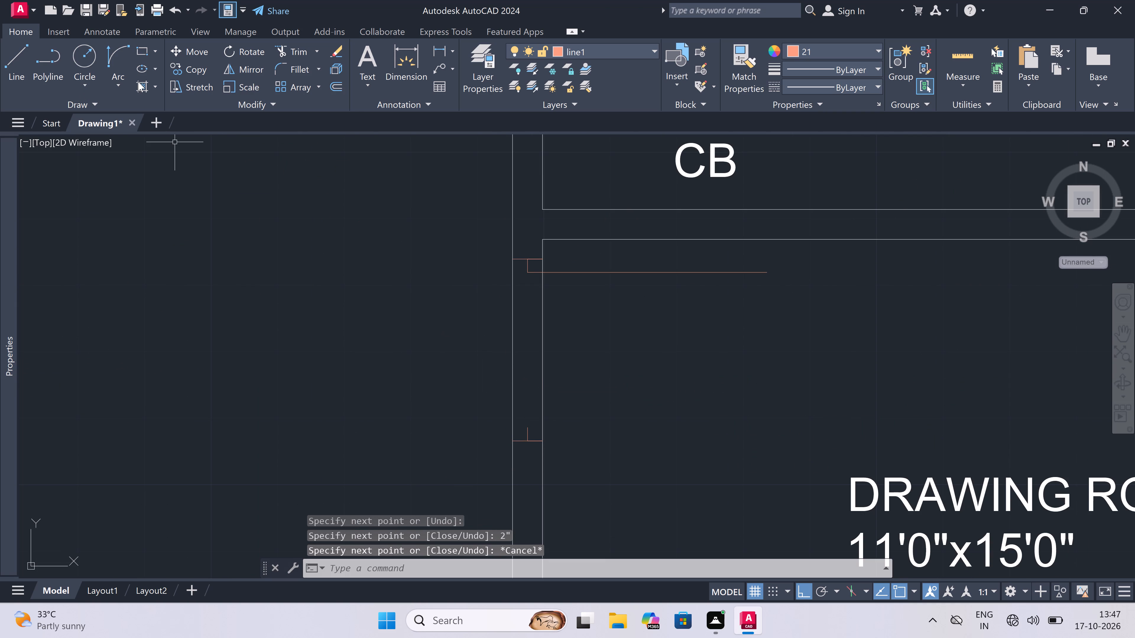
Draw the right drawing room door's swing arc from the leaf's free end to the tip of the lower jamb stub.
click(115, 53)
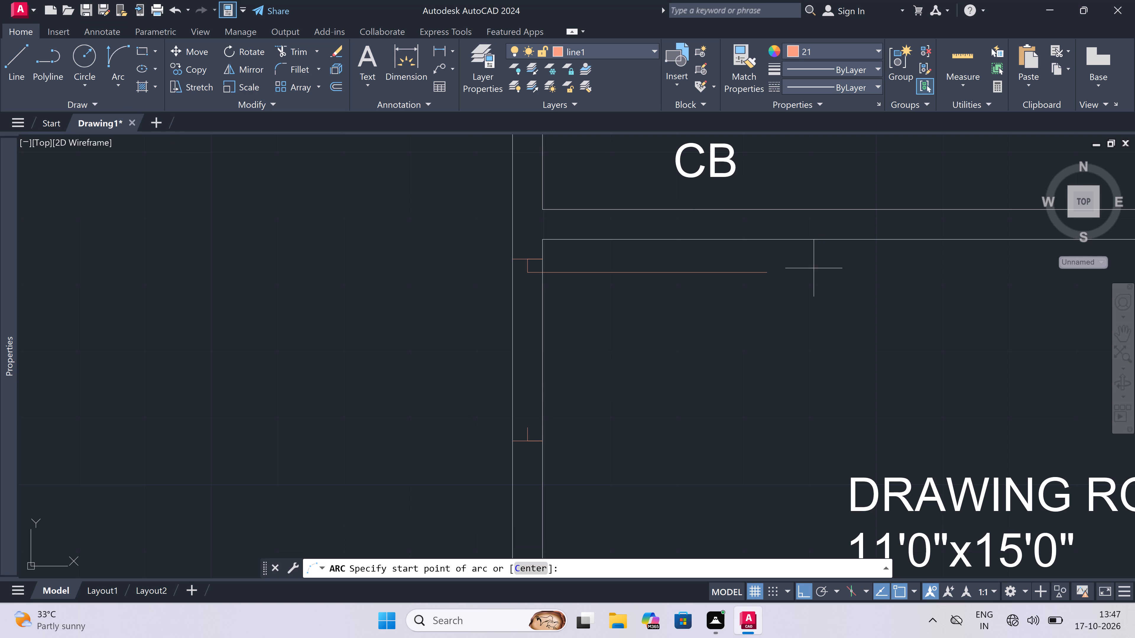
drag(763, 273, 763, 273)
drag(763, 273, 763, 279)
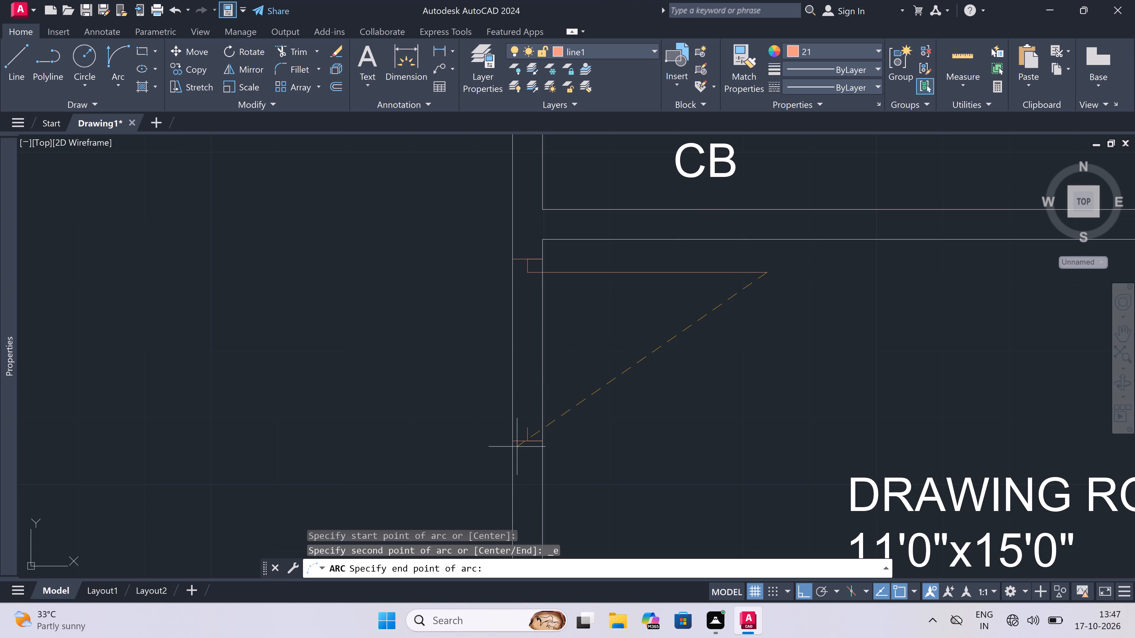
click(528, 424)
click(715, 429)
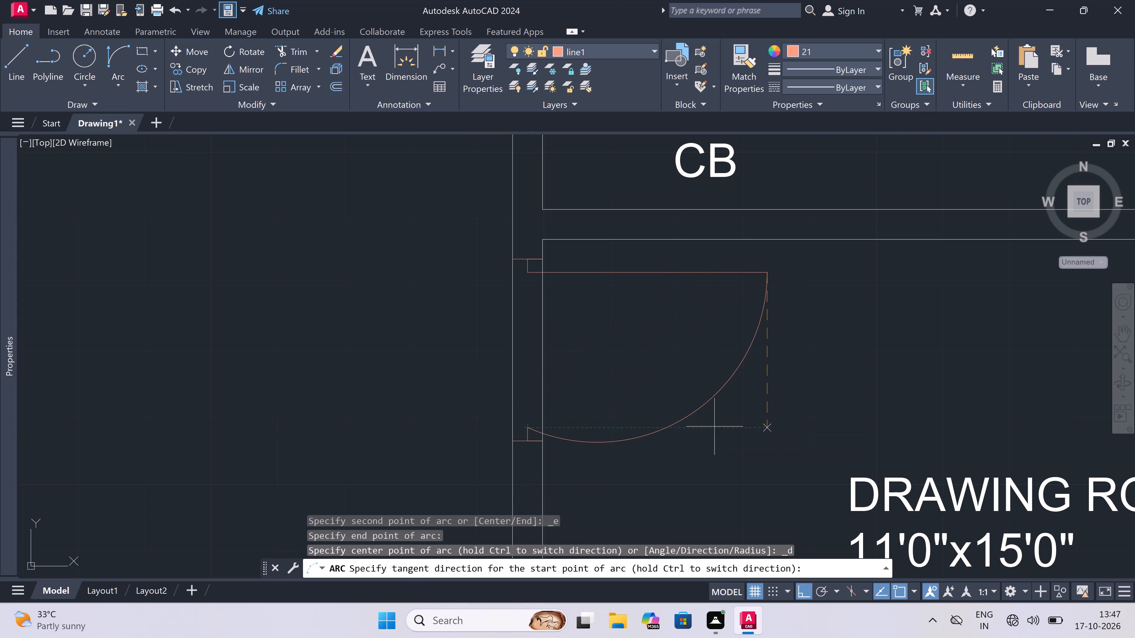
Trim both passage wall lines across the right drawing room's door opening.
key(t)
key(r)
key(space)
click(561, 369)
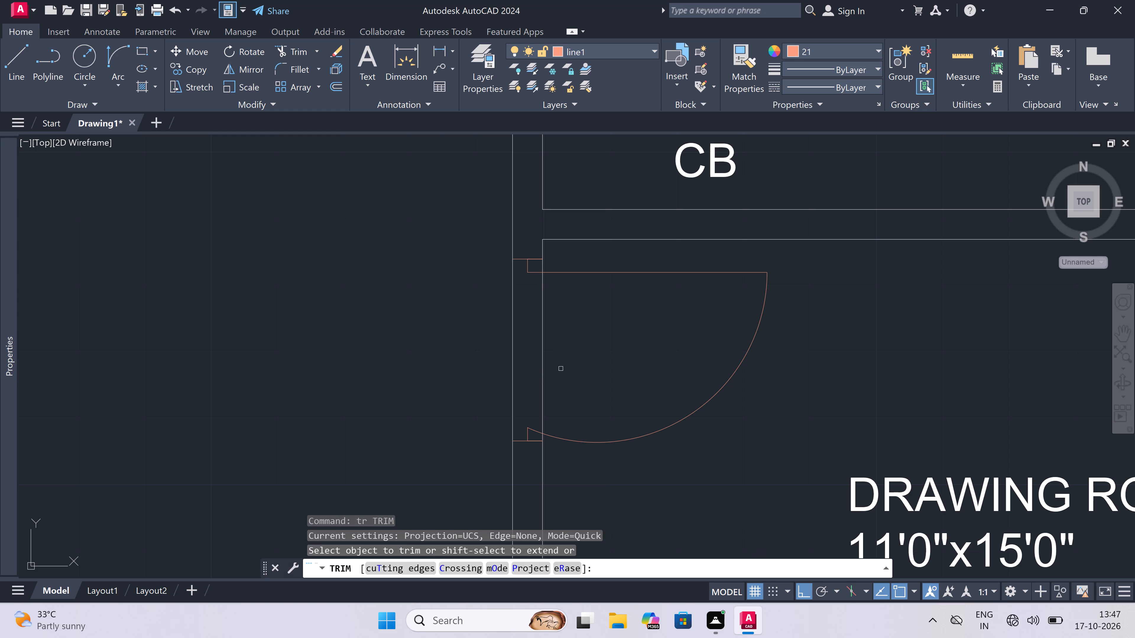
click(379, 369)
scroll(459, 333, down, 4)
key(Escape)
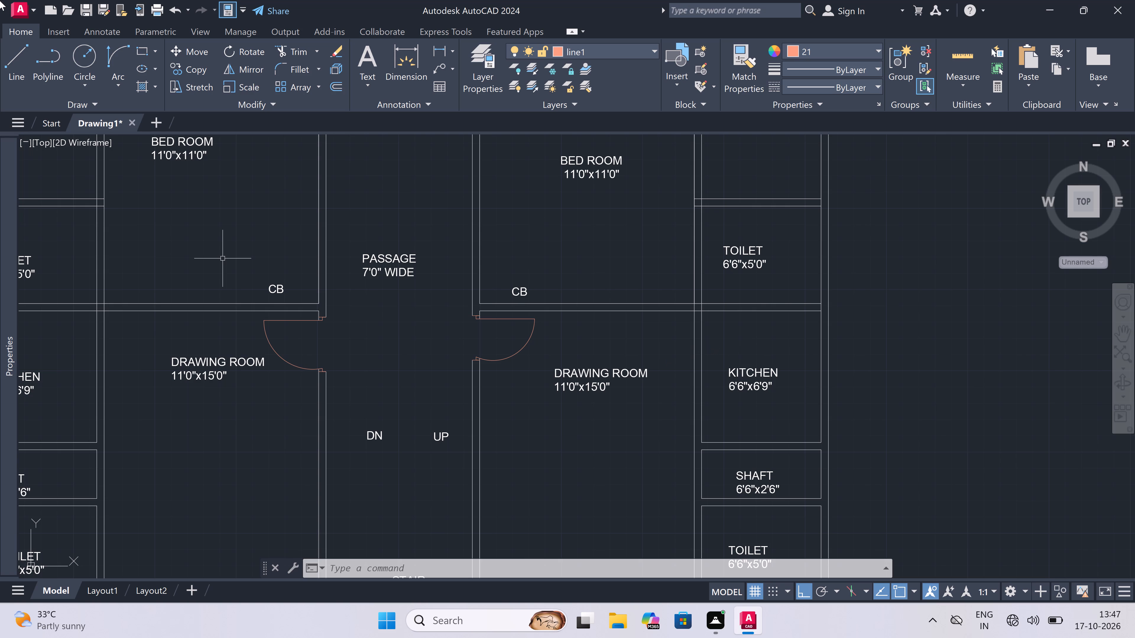
Make layer 0 the current layer.
scroll(3, 12, down, 1)
click(617, 53)
triple_click(615, 71)
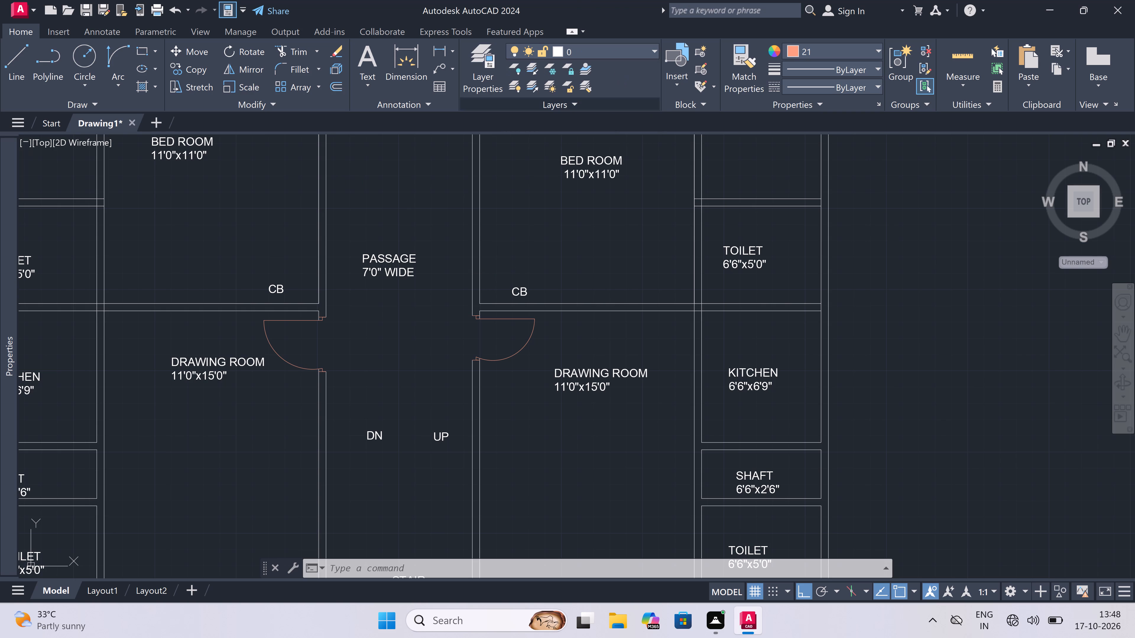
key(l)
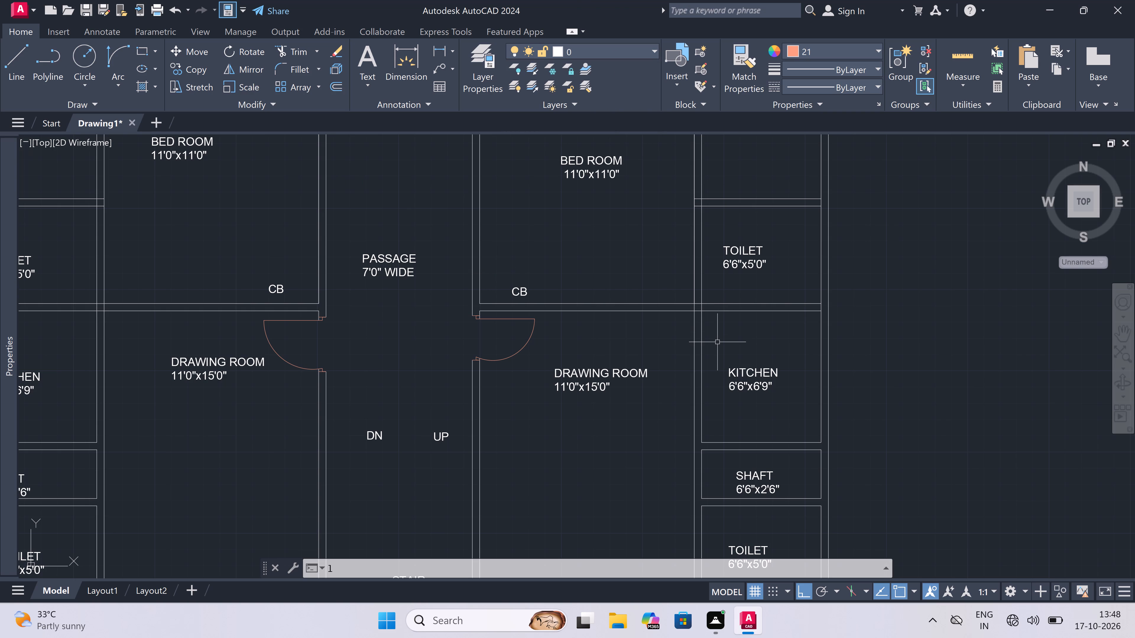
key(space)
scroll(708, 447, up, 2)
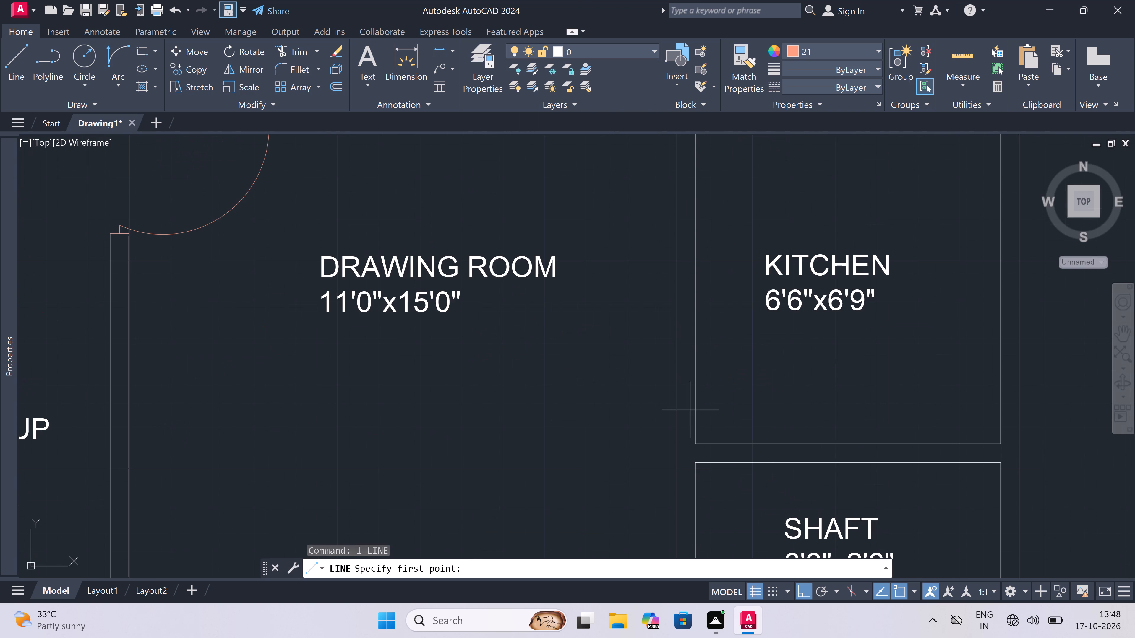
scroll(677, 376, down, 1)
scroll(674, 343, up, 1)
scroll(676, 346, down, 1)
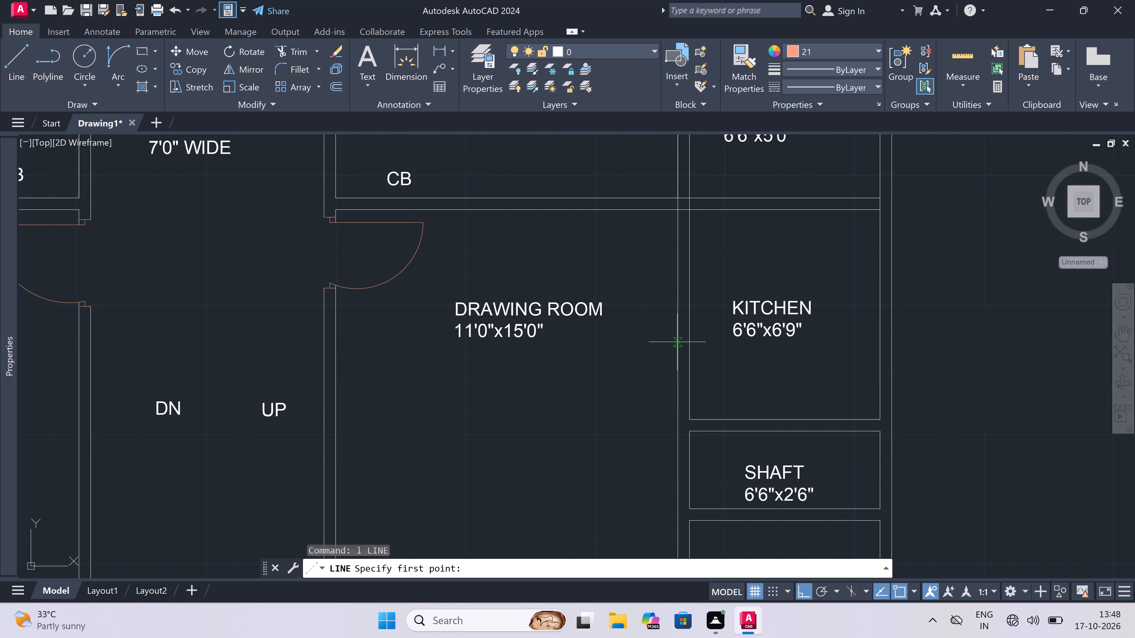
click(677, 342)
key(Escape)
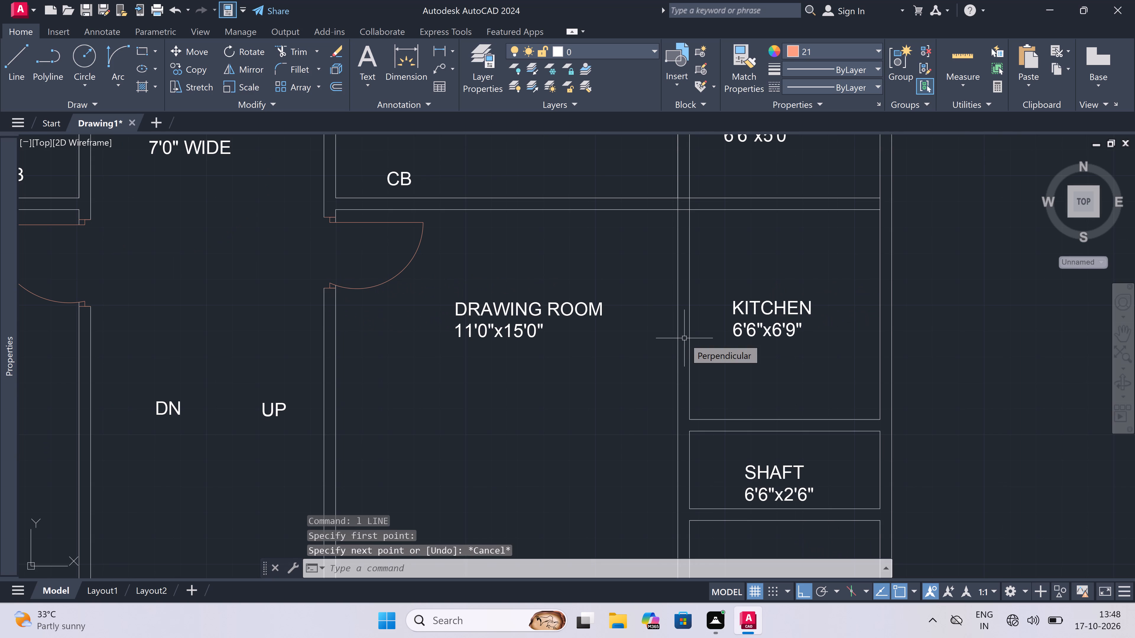
Set the current object colour to ByLayer.
scroll(671, 316, up, 1)
key(space)
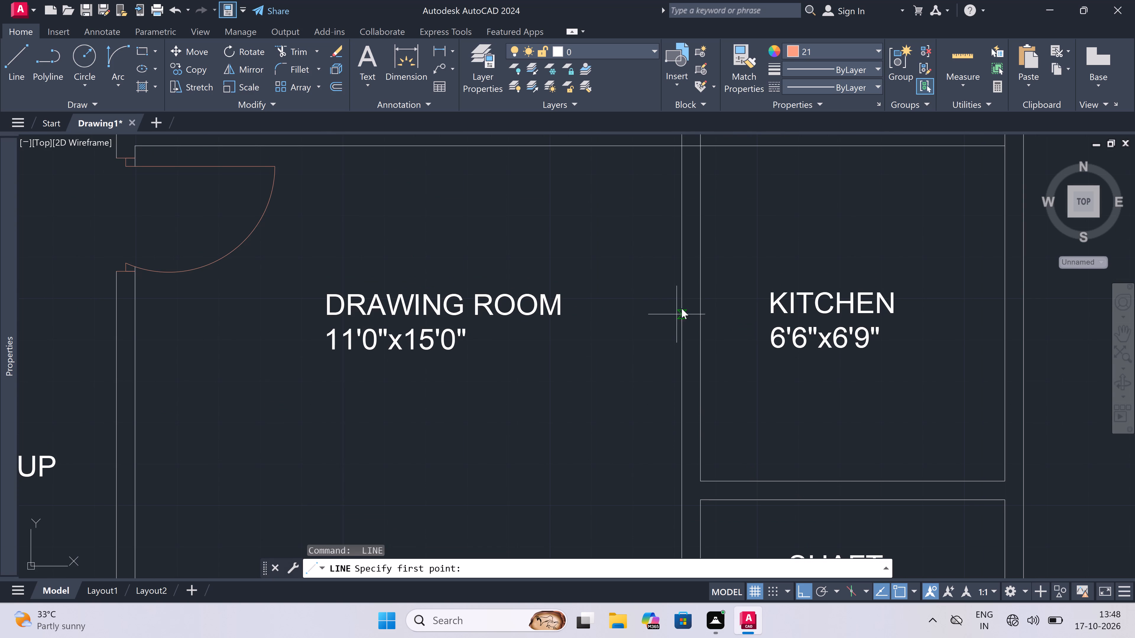
click(808, 50)
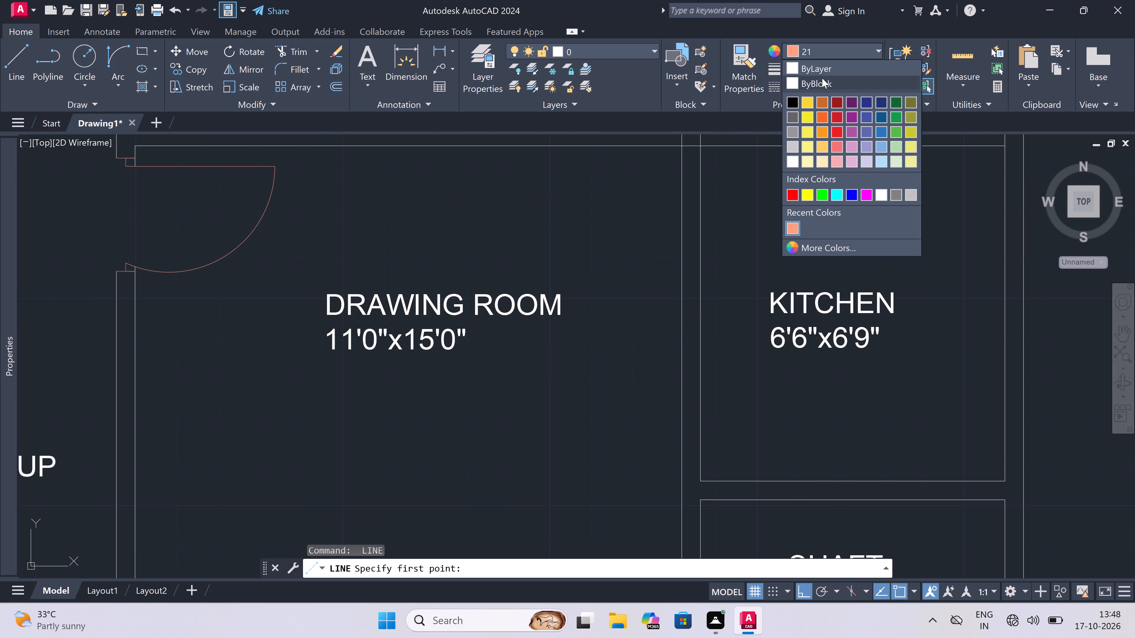
click(823, 66)
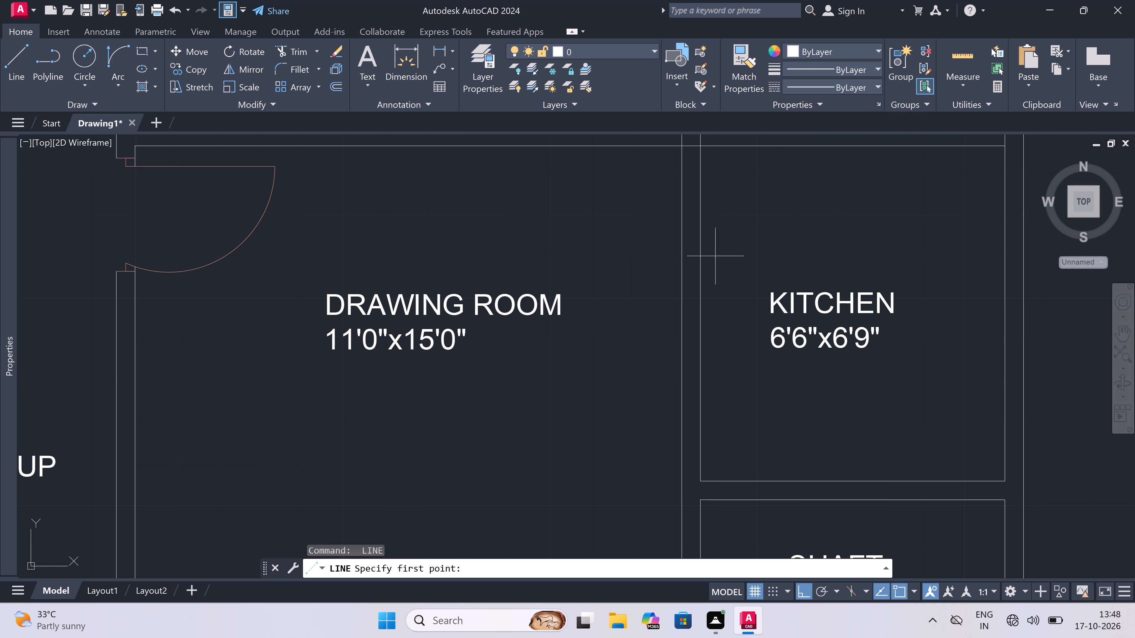
key(space)
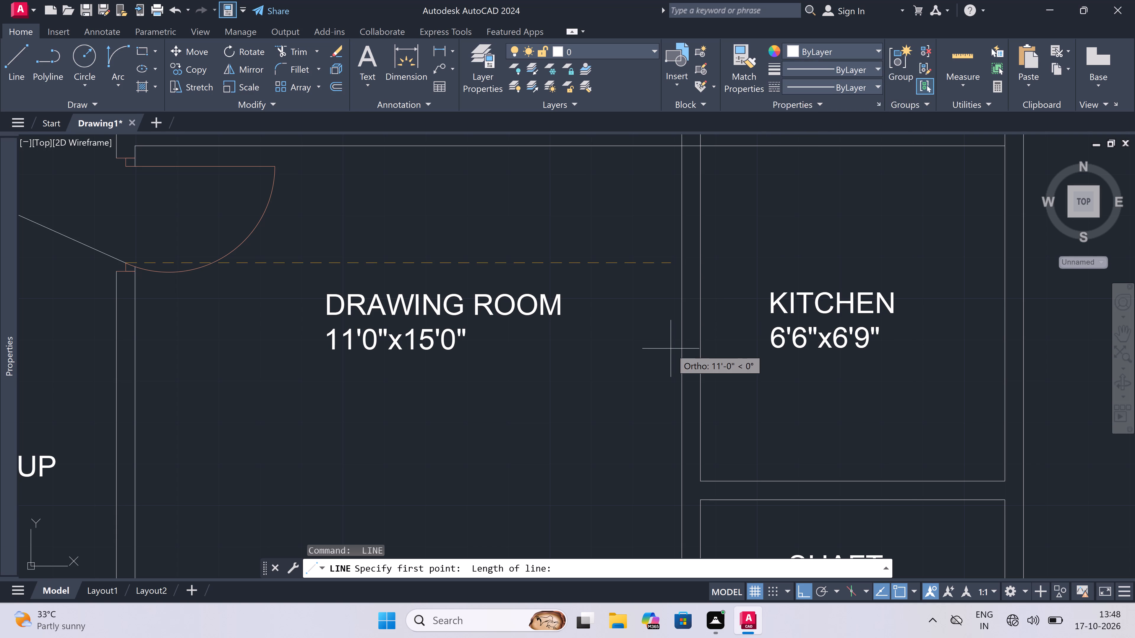
key(Escape)
Draw two short horizontal lines across the wall between the right drawing room and the 6'6"x6'9" kitchen, marking the opening's ends.
key(space)
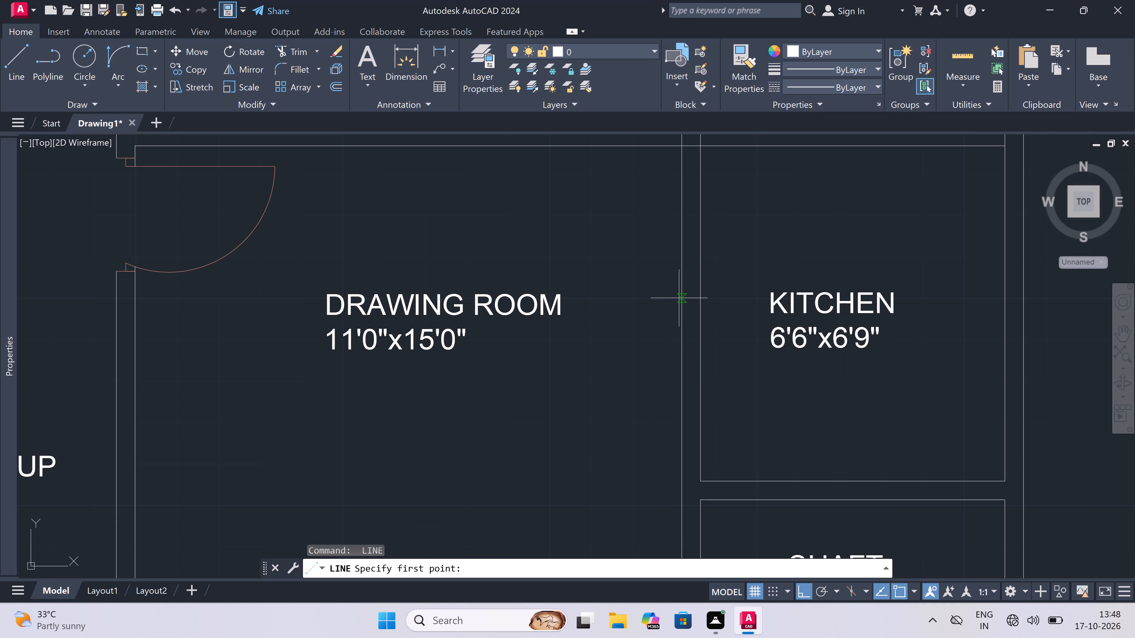
scroll(683, 297, down, 1)
scroll(683, 297, up, 1)
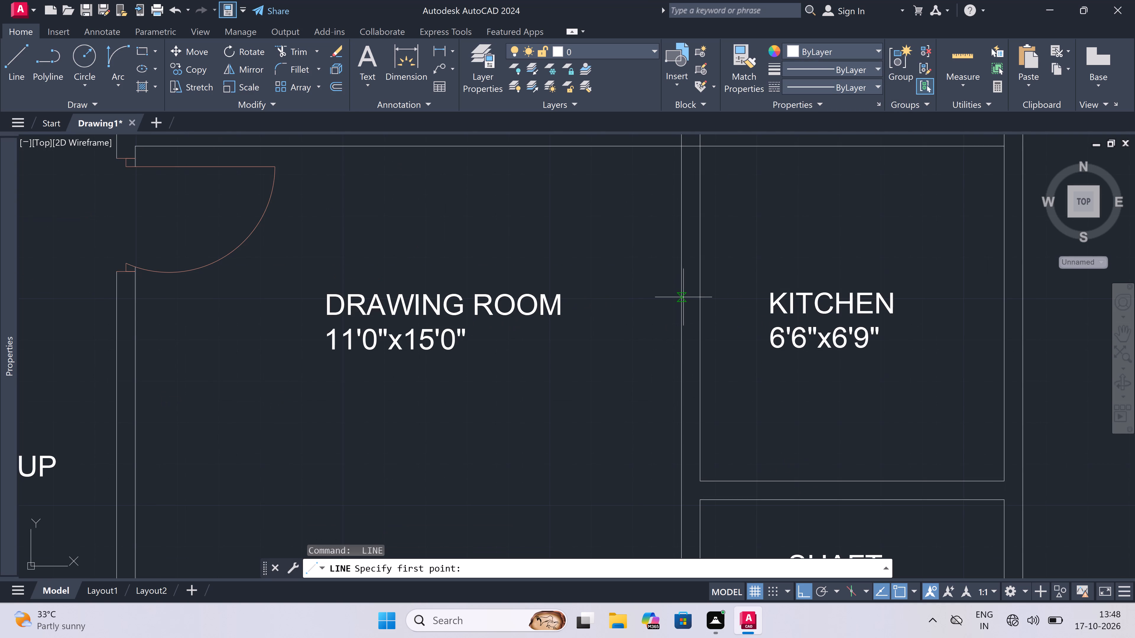
double_click(683, 312)
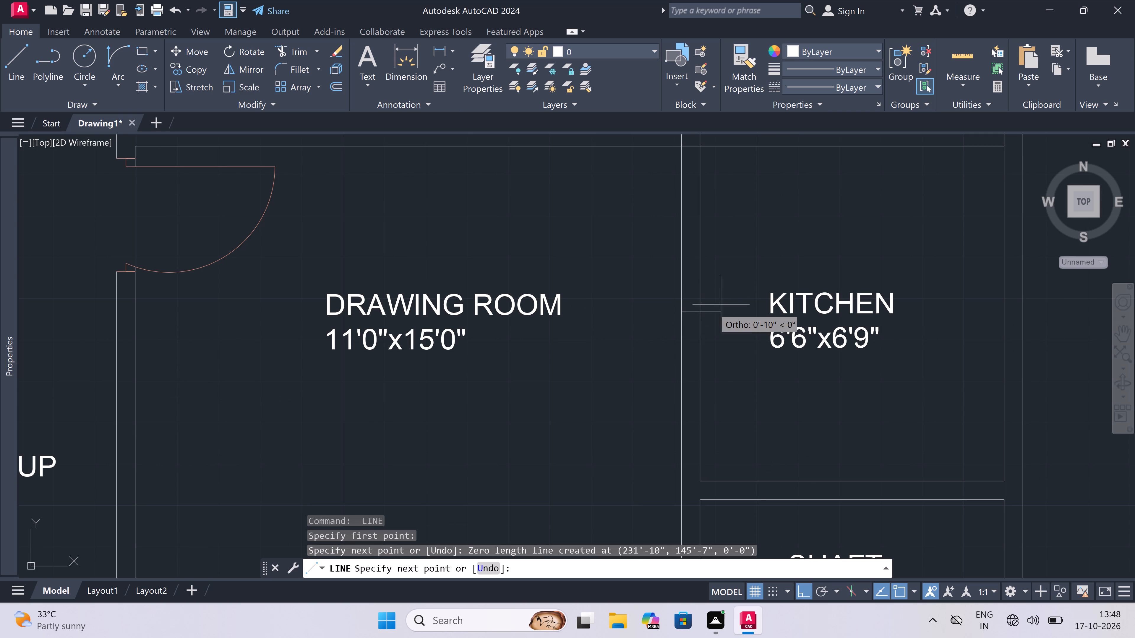
double_click(699, 315)
key(Escape)
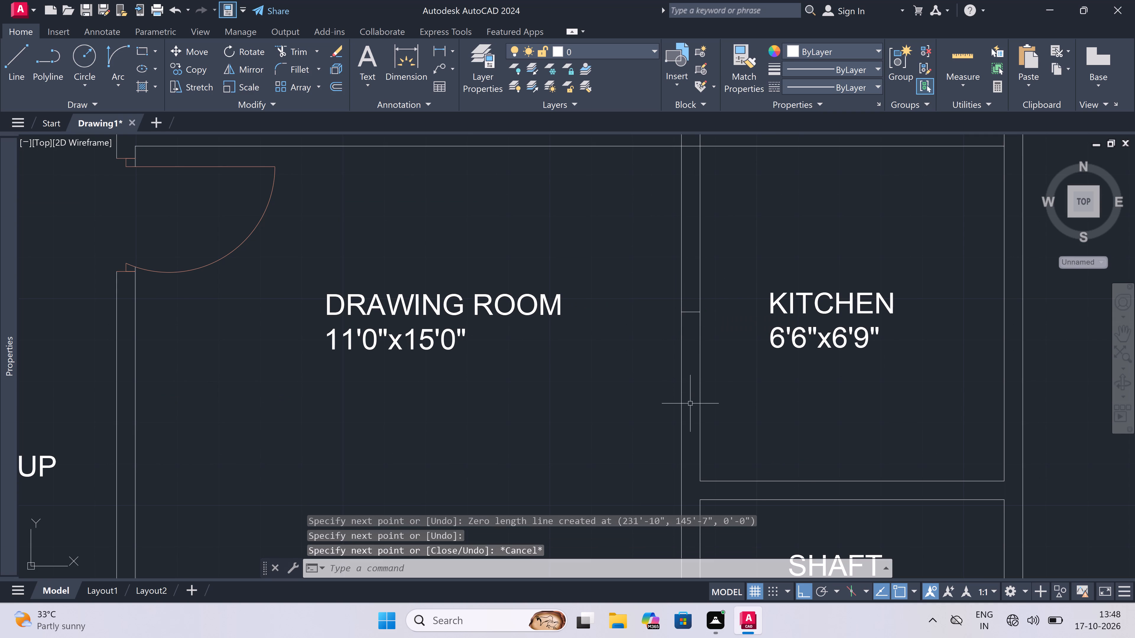
key(space)
click(681, 447)
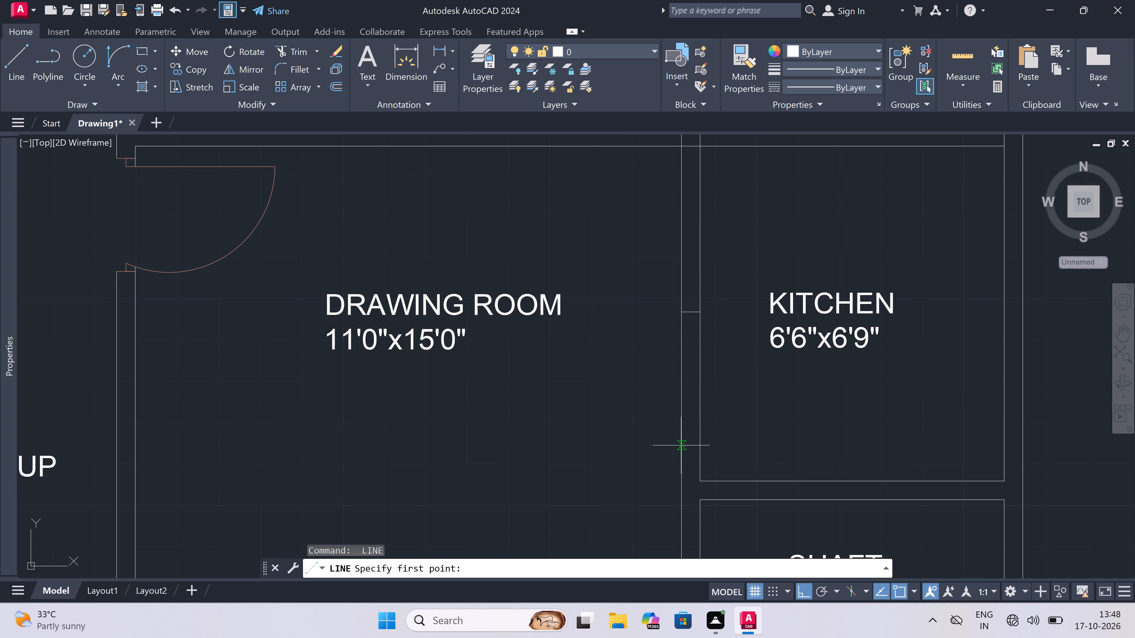
click(697, 449)
key(Escape)
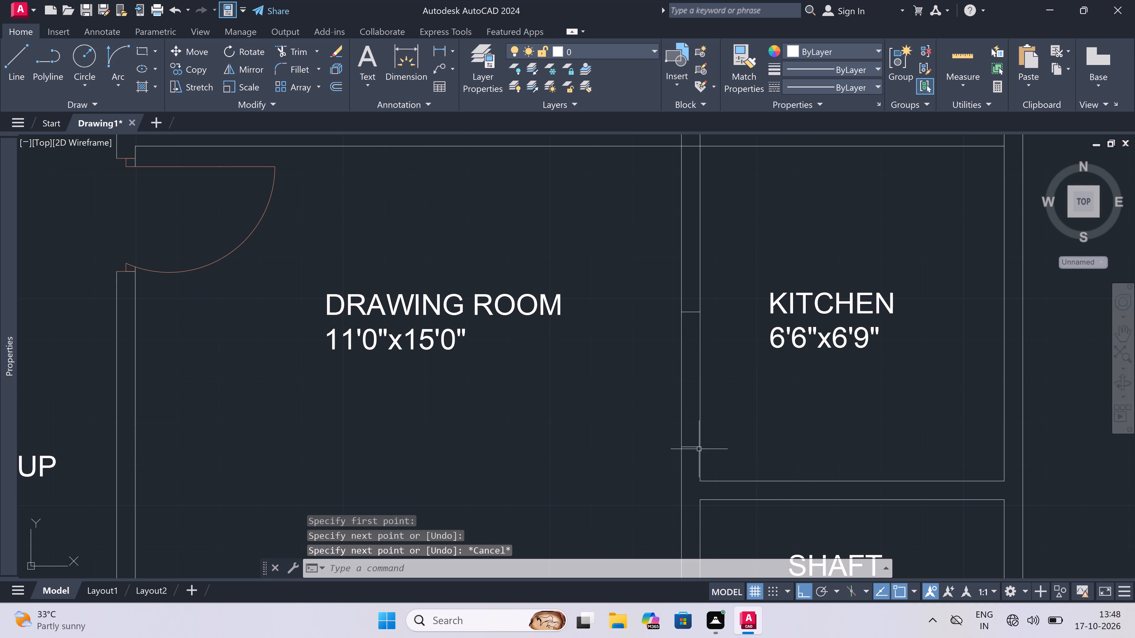
Trim both wall lines between the two marks to open the wall between the right drawing room and kitchen.
key(t)
key(r)
key(space)
click(720, 398)
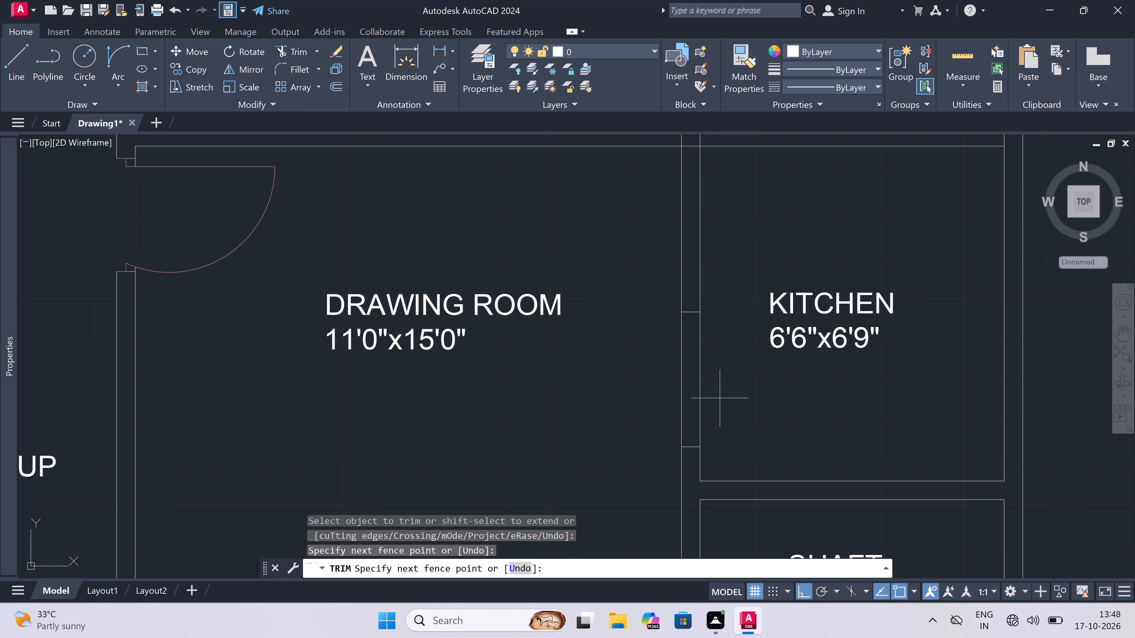
double_click(595, 419)
scroll(656, 406, down, 3)
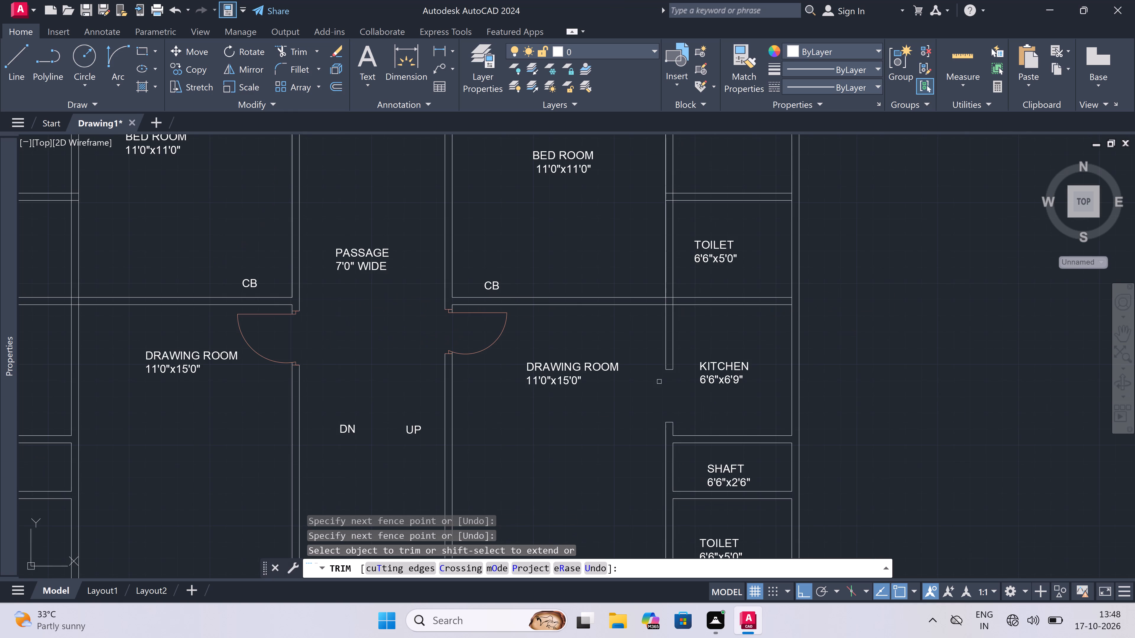
Trim the overlapping lines where the wall above the right drawing room and kitchen meets the vertical walls.
scroll(665, 296, up, 3)
click(674, 285)
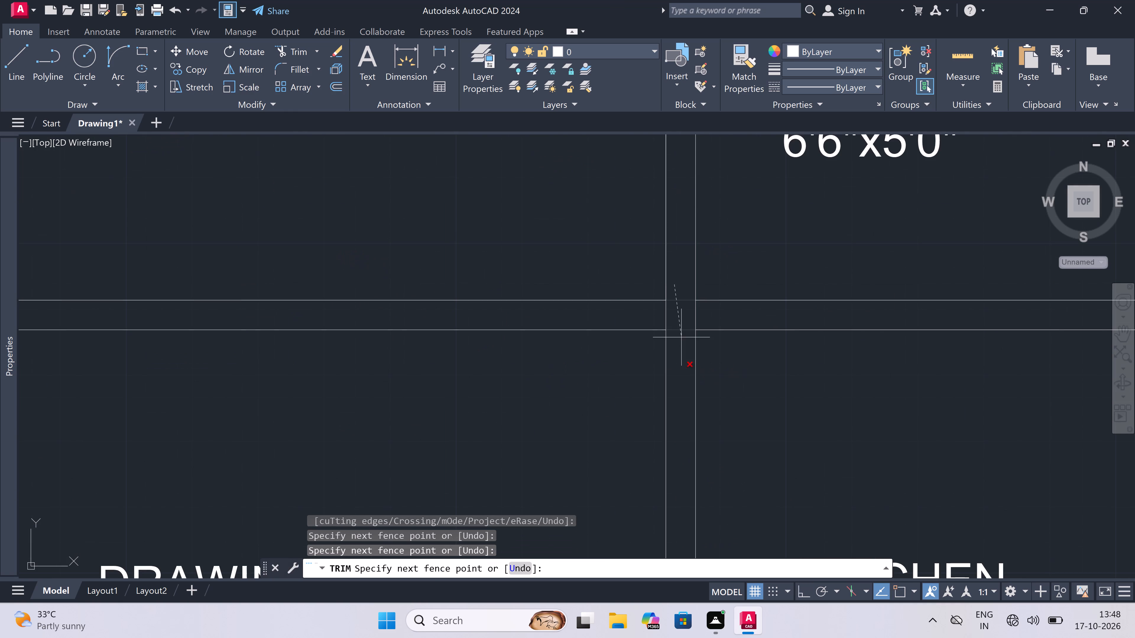
click(685, 386)
click(629, 318)
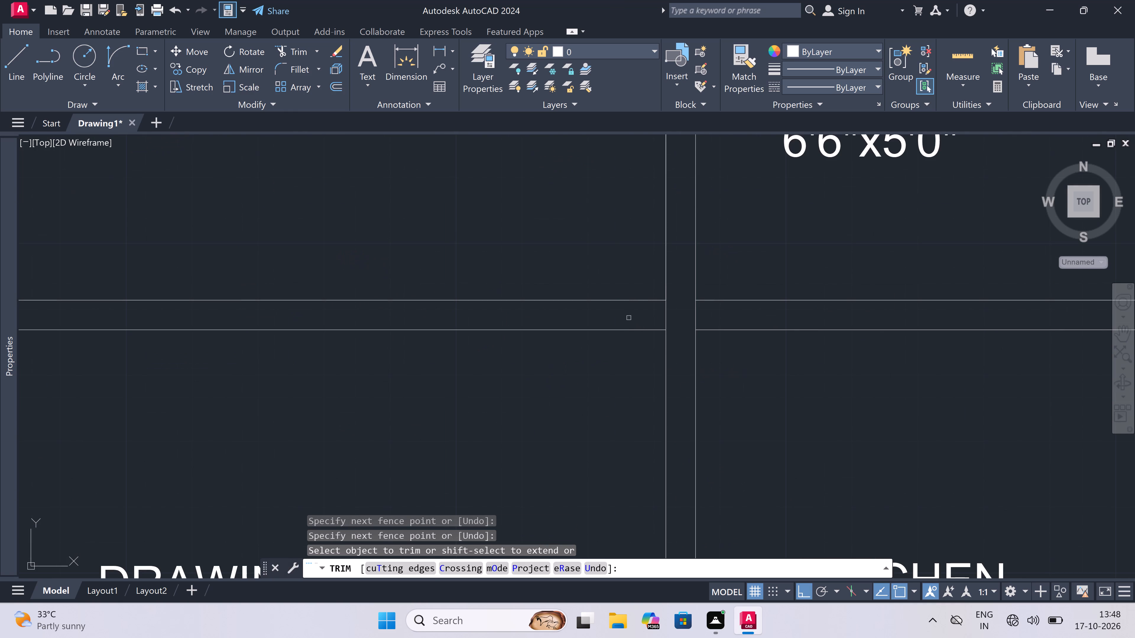
scroll(750, 299, down, 3)
scroll(849, 304, up, 4)
double_click(892, 305)
scroll(622, 315, down, 3)
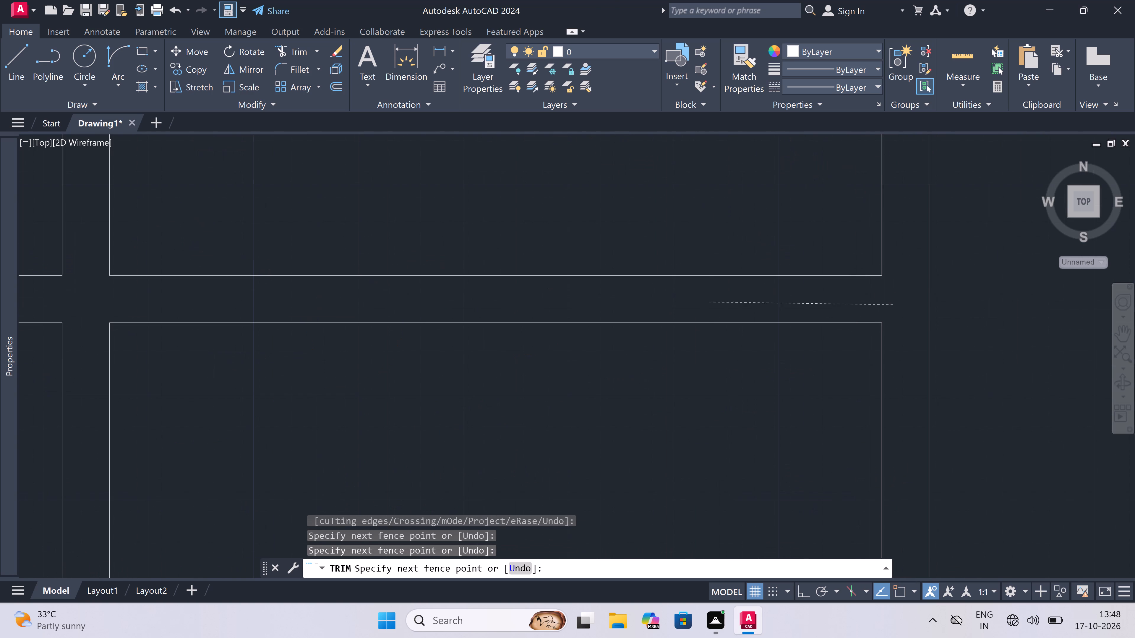
scroll(622, 315, down, 2)
scroll(621, 316, up, 2)
click(623, 311)
scroll(623, 311, down, 3)
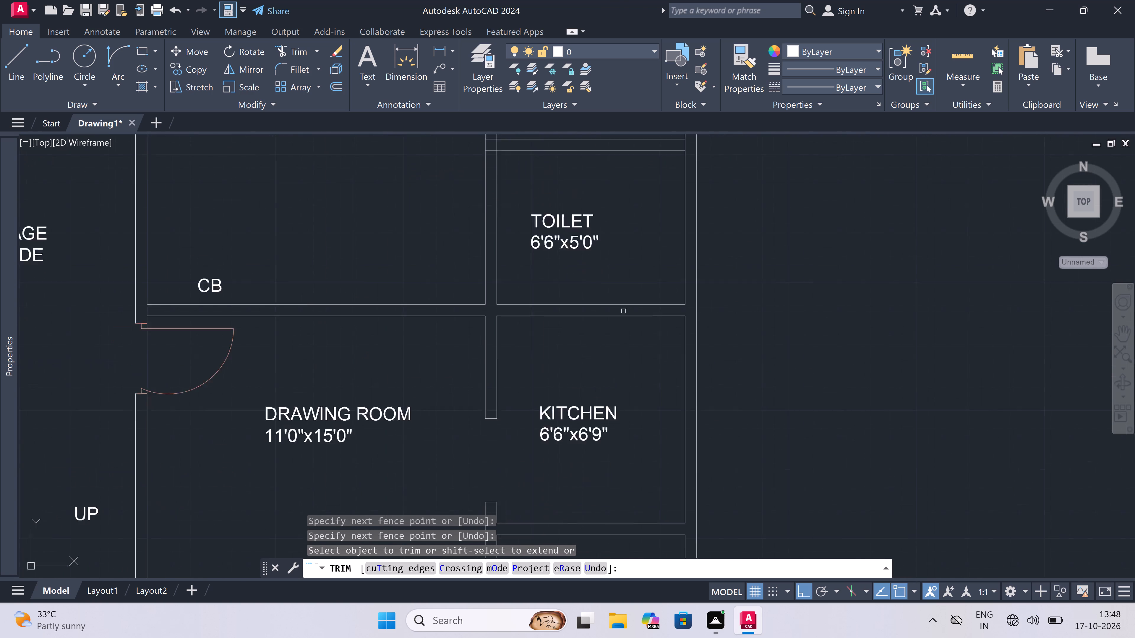
Trim the overlapping lines where the wall between the right 6'6"x5'0" toilet and the balcony meets the vertical walls.
scroll(623, 311, down, 2)
scroll(591, 268, up, 4)
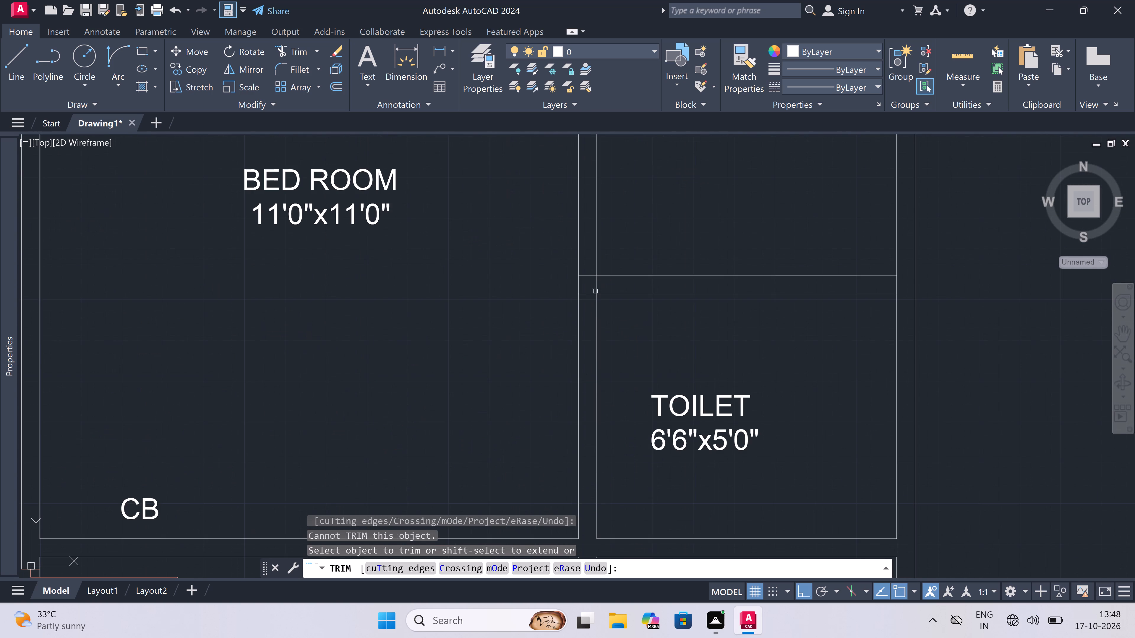
click(587, 304)
click(582, 271)
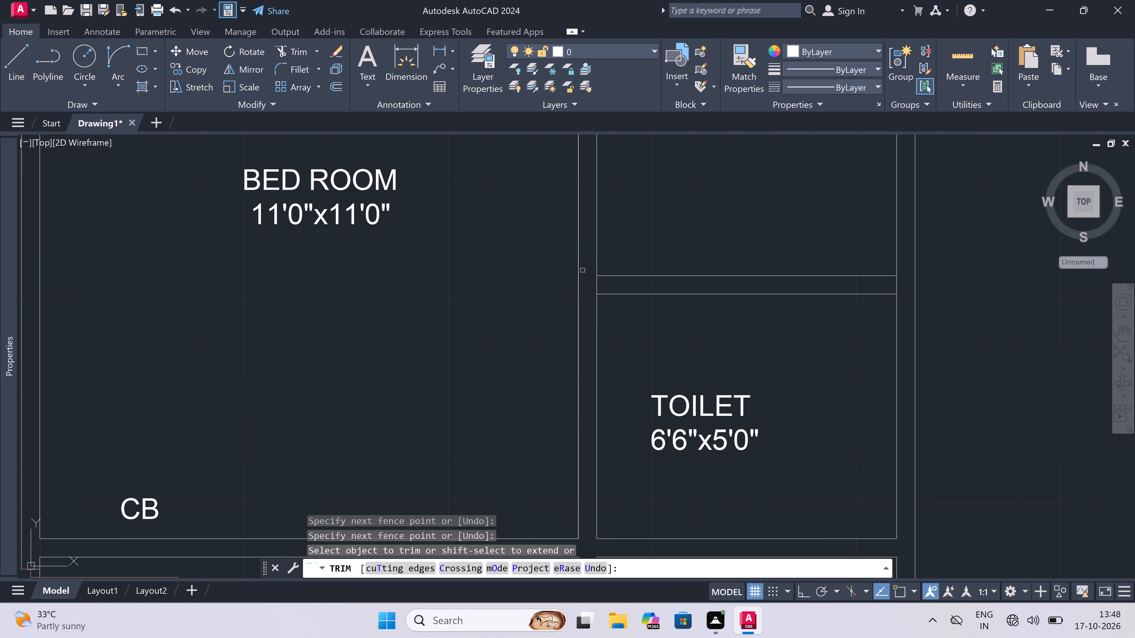
double_click(588, 285)
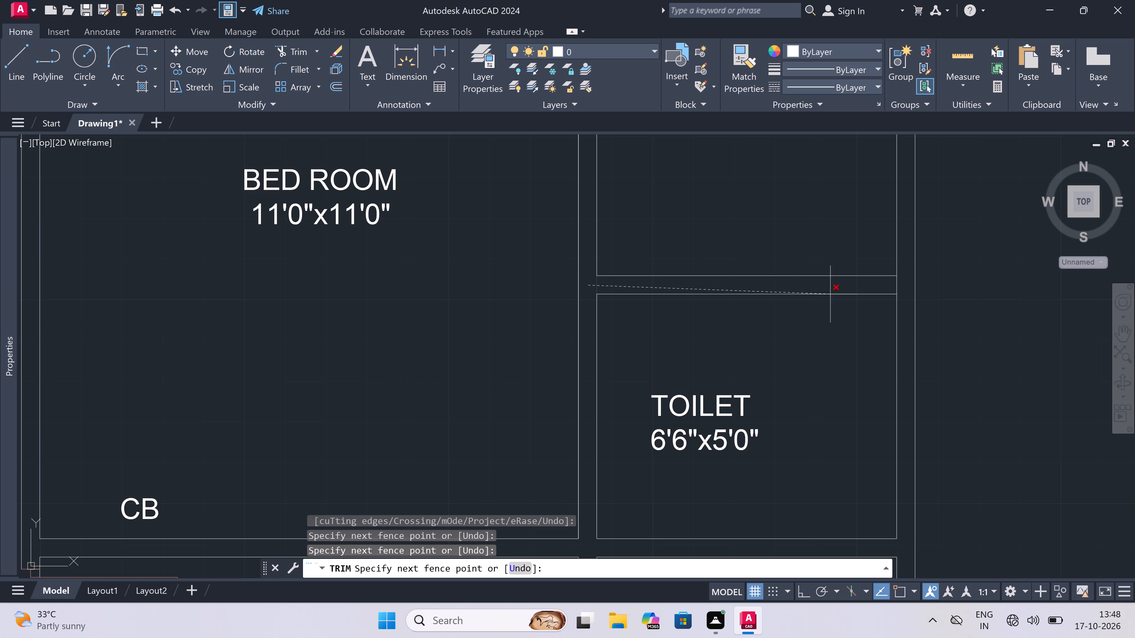
click(904, 284)
scroll(638, 304, down, 4)
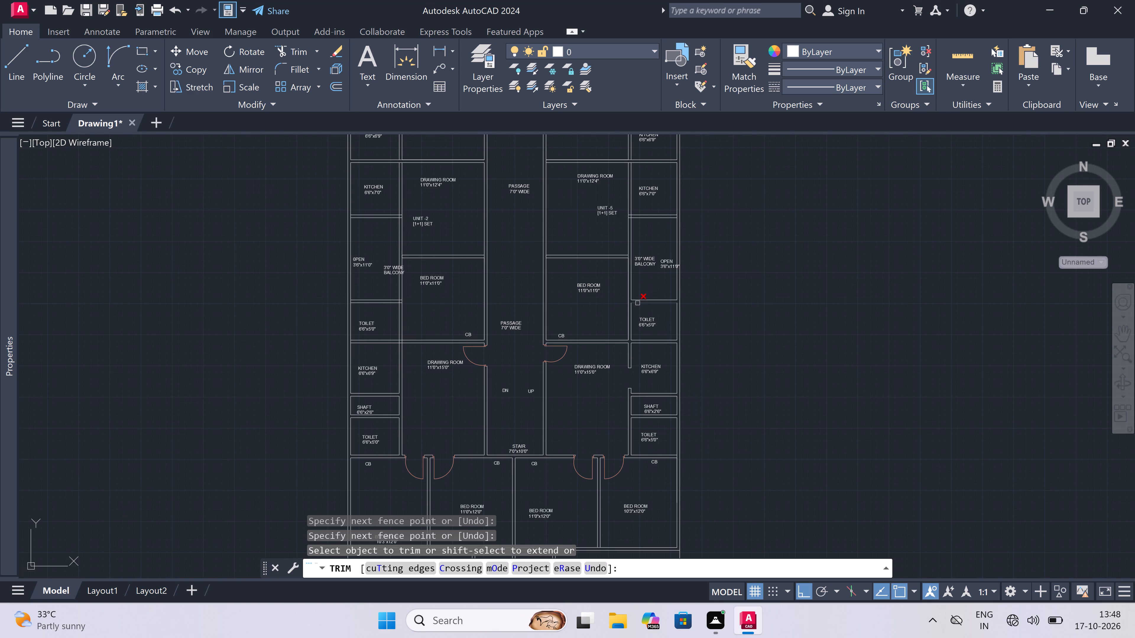
Trim the overlapping lines where the wall between Unit-5's kitchen and the balcony/open area meets the vertical walls.
scroll(635, 221, up, 2)
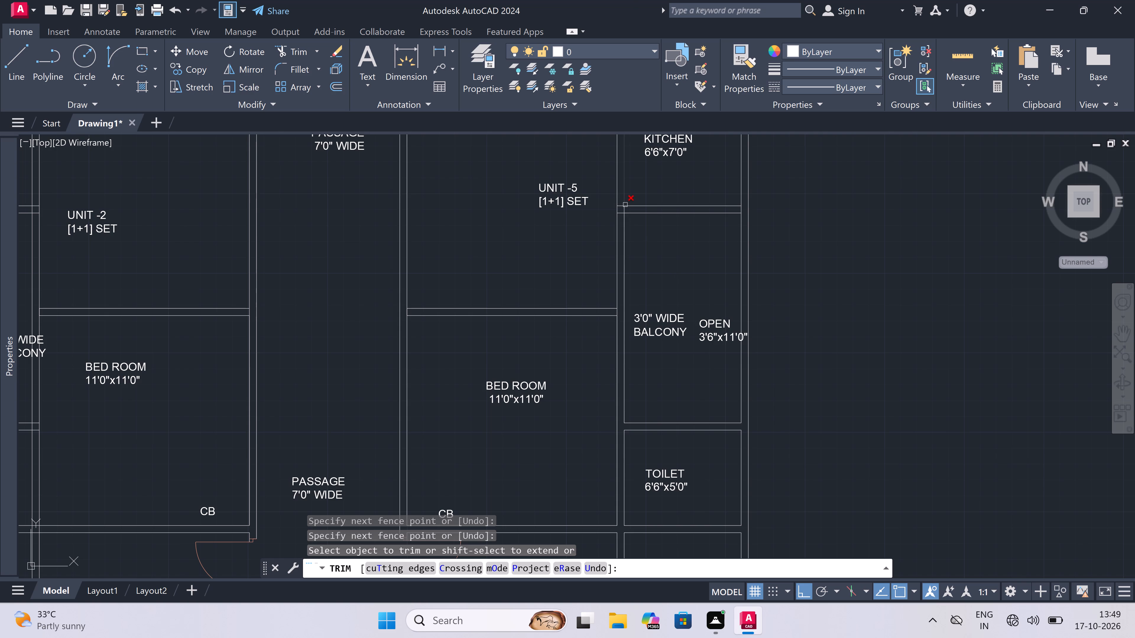
scroll(625, 205, up, 3)
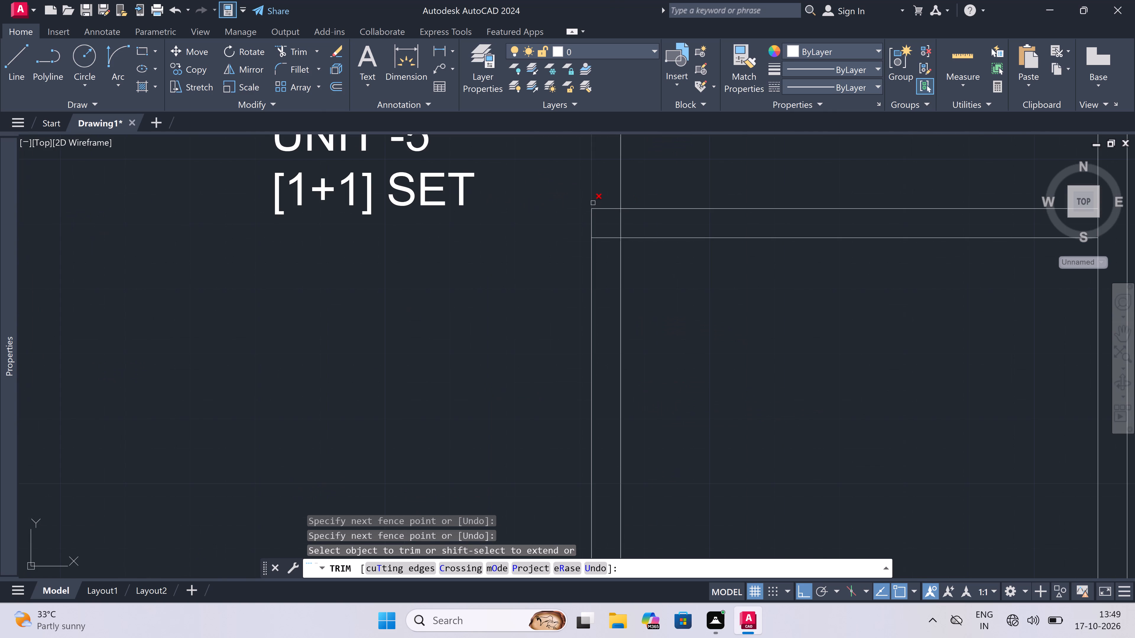
double_click(601, 197)
click(603, 289)
click(605, 224)
scroll(654, 224, down, 3)
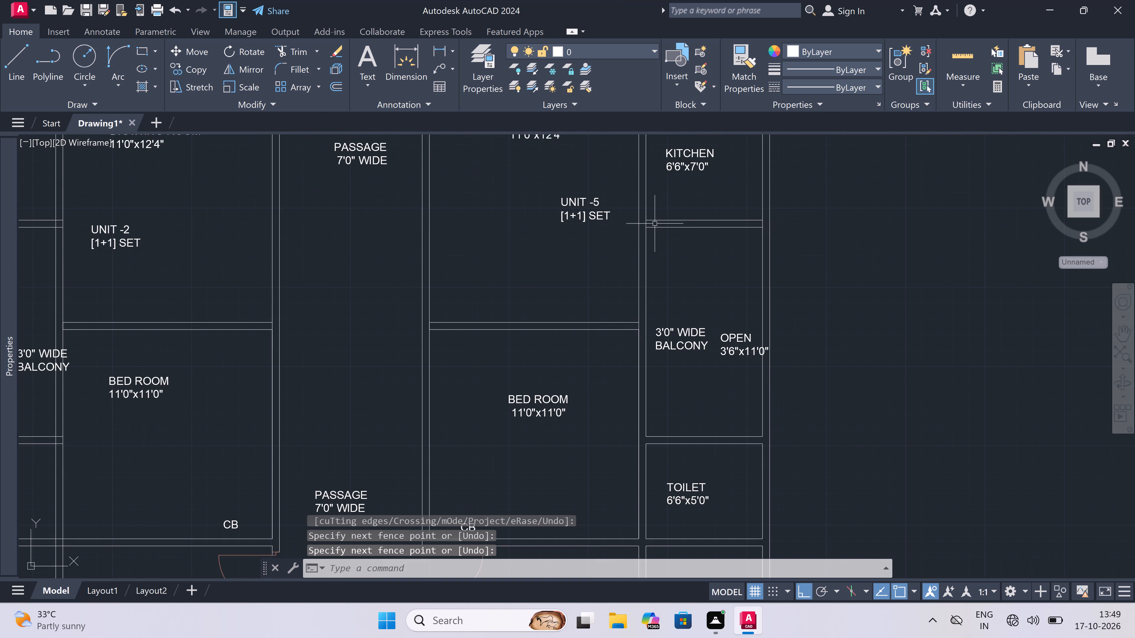
key(space)
scroll(654, 220, up, 3)
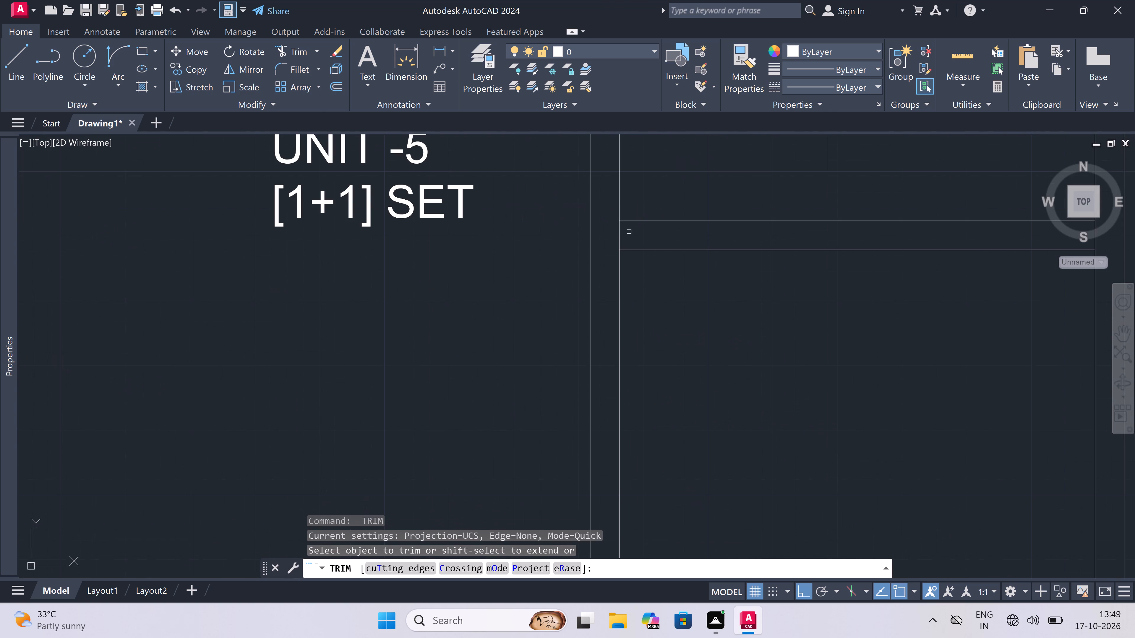
click(612, 238)
scroll(635, 235, down, 2)
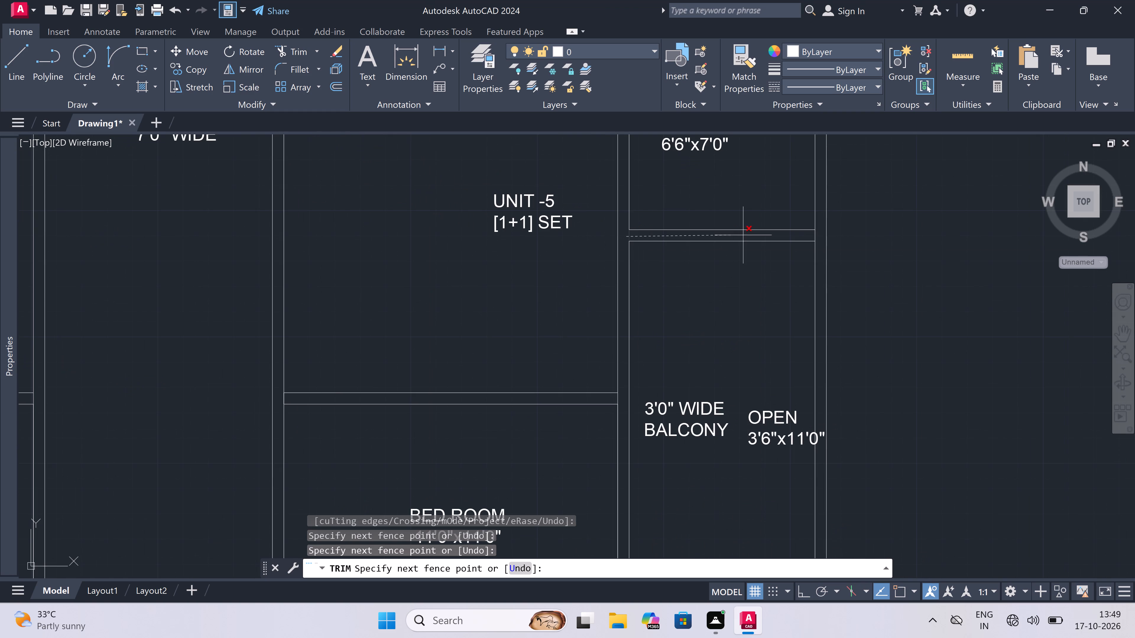
scroll(796, 236, up, 2)
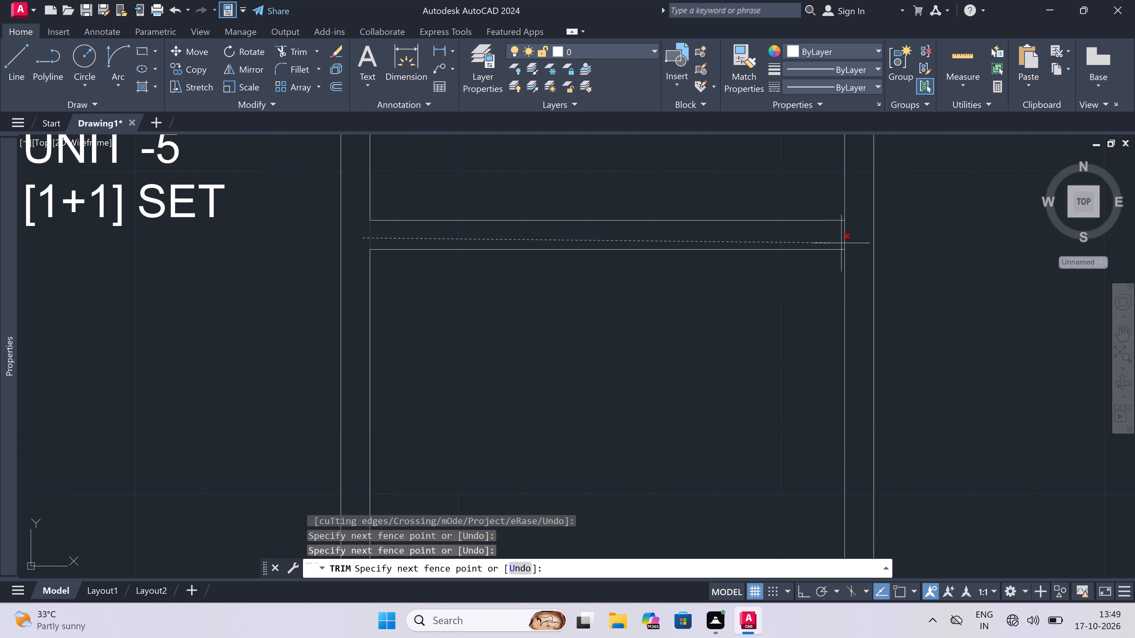
click(846, 242)
key(Escape)
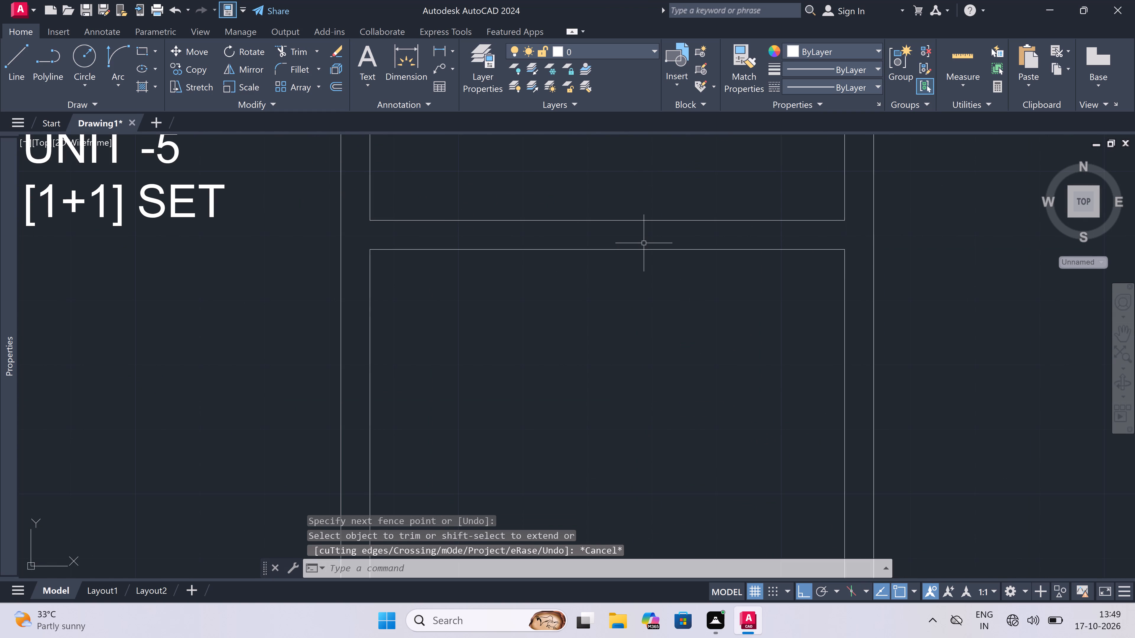
Draw a vertical line between the midpoints of the upper and lower walls to divide Unit-5's balcony from the open area.
scroll(644, 243, down, 3)
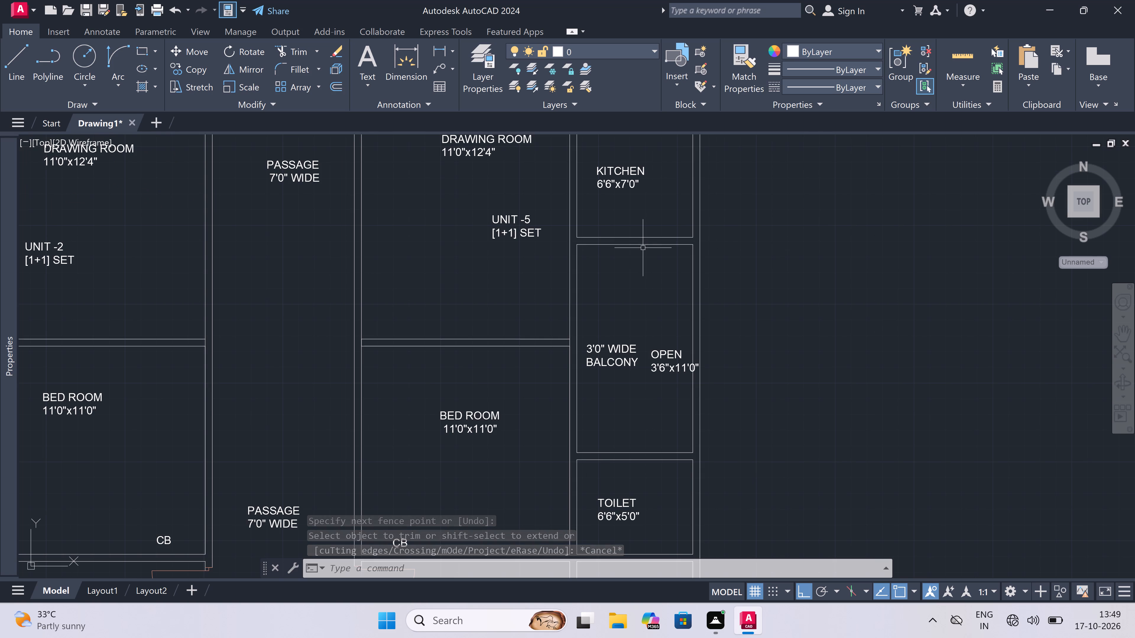
key(l)
key(space)
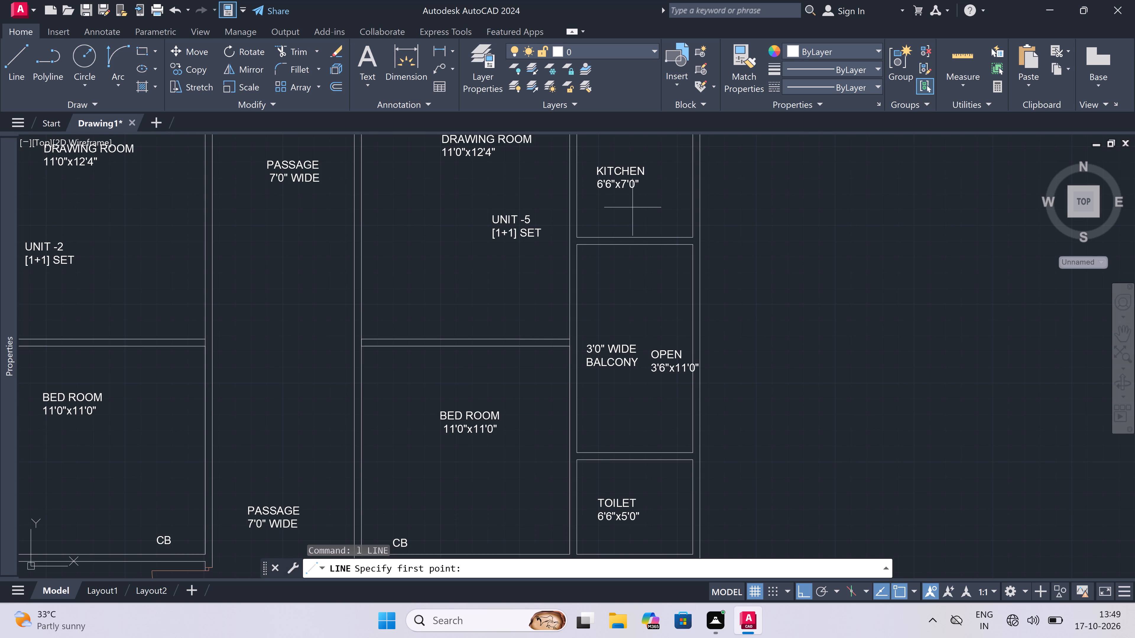
click(634, 247)
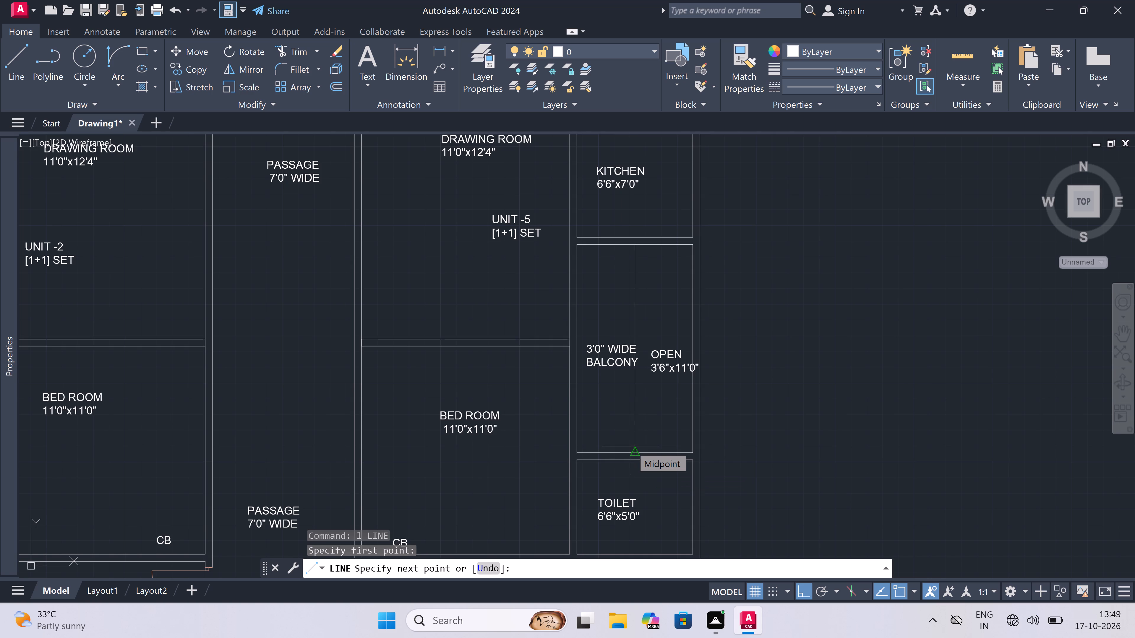
scroll(631, 446, up, 2)
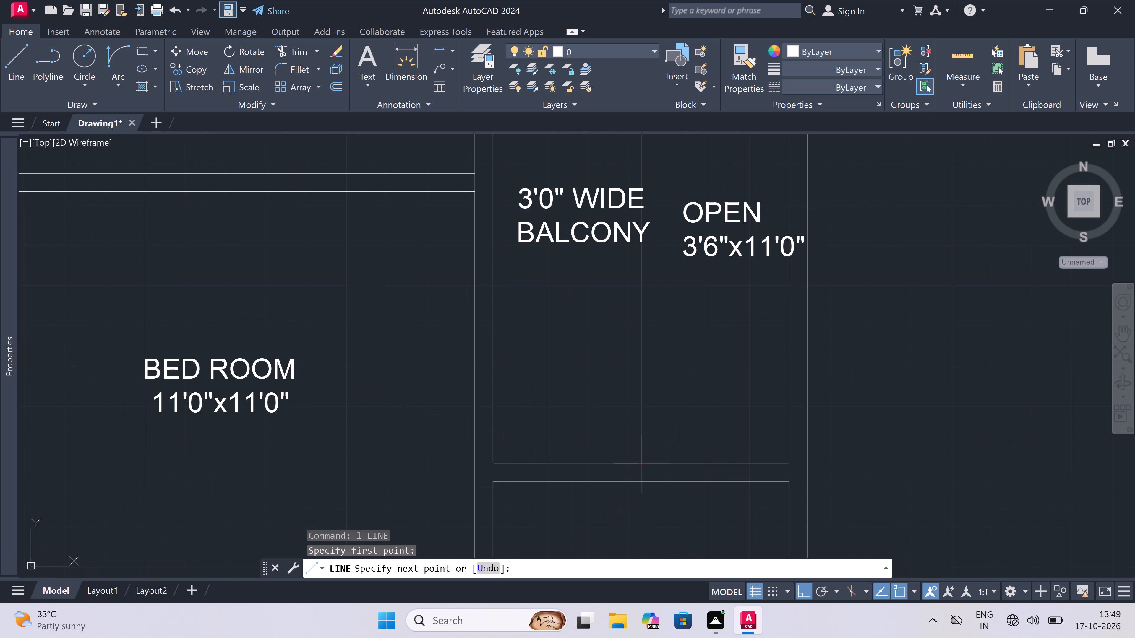
click(640, 464)
key(Escape)
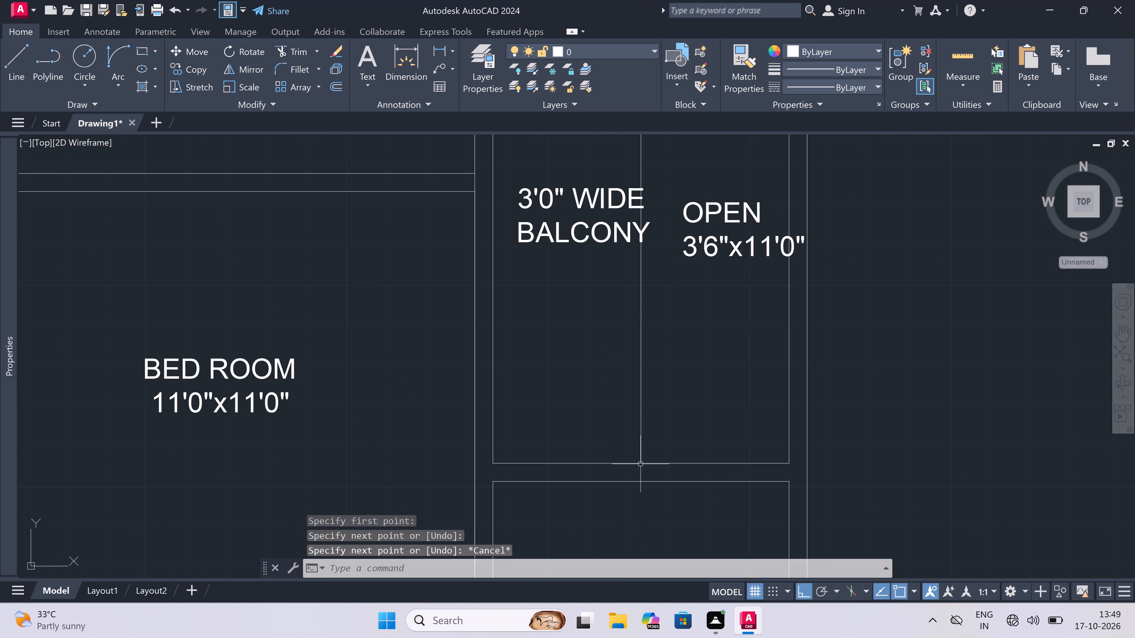
Rotate the 3'0" WIDE BALCONY label 90° so it reads vertically and move it lower inside the balcony strip.
scroll(641, 464, down, 3)
scroll(628, 398, up, 2)
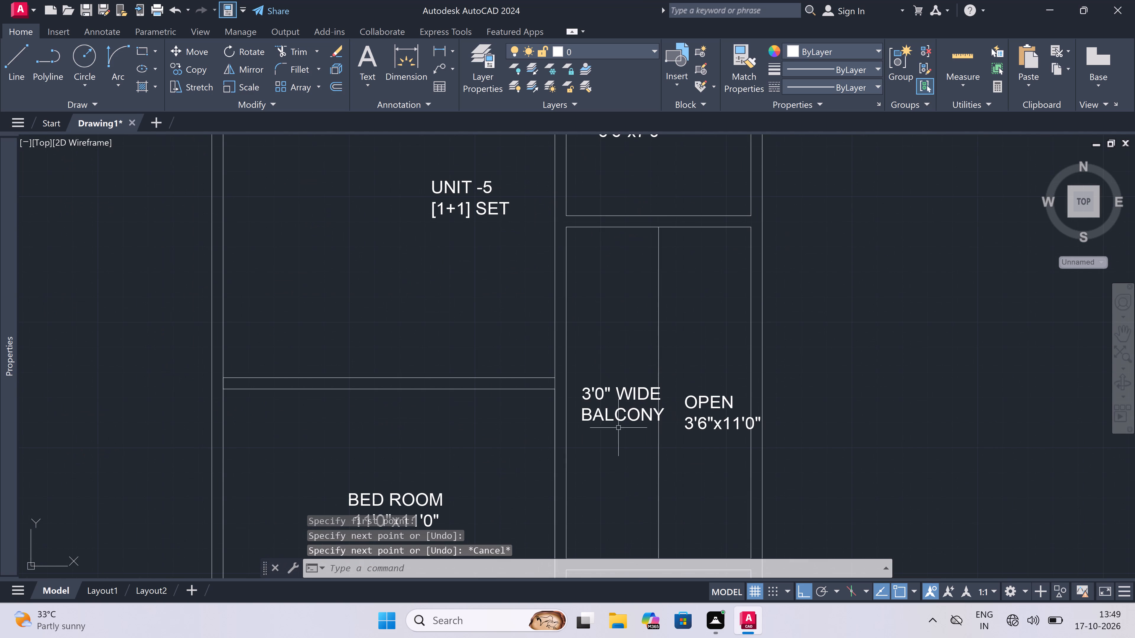
click(617, 427)
click(607, 403)
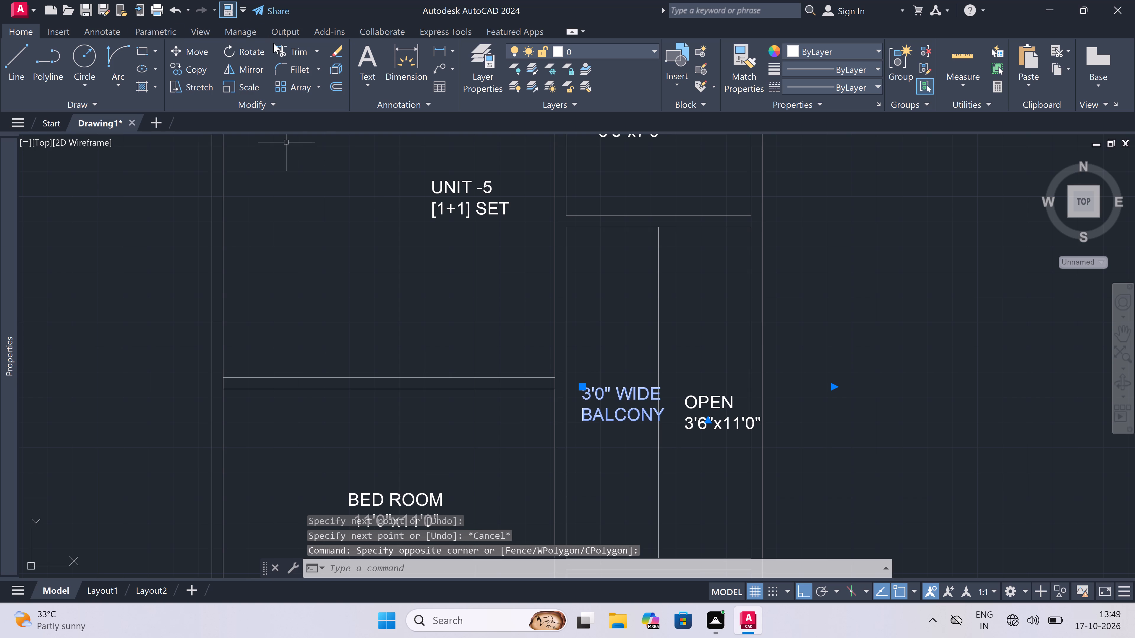
click(242, 52)
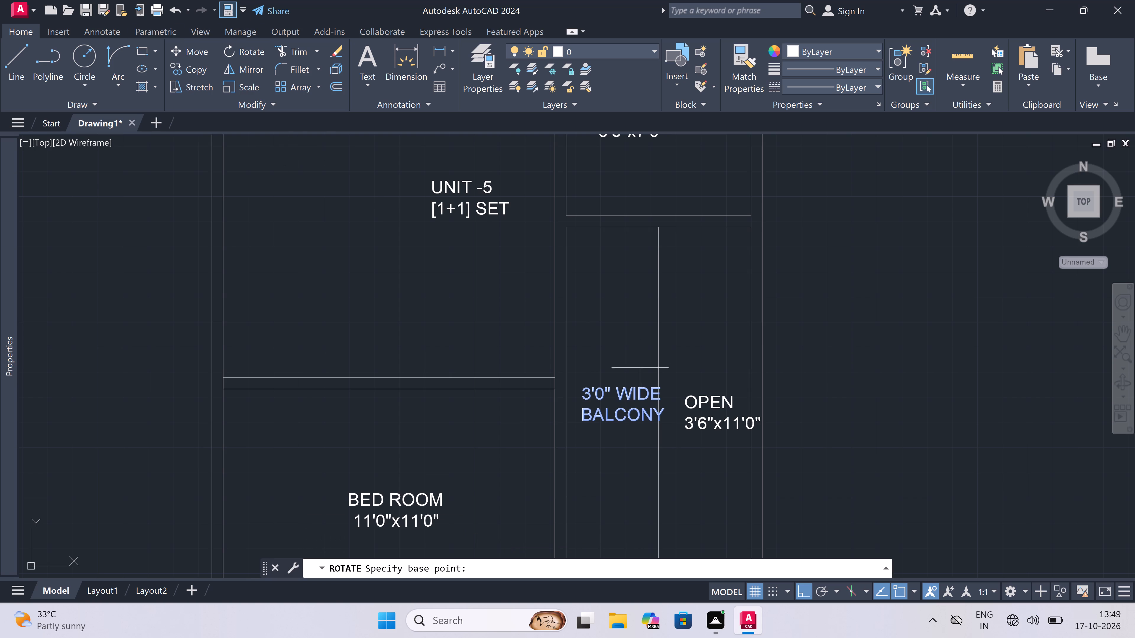
click(627, 402)
double_click(599, 337)
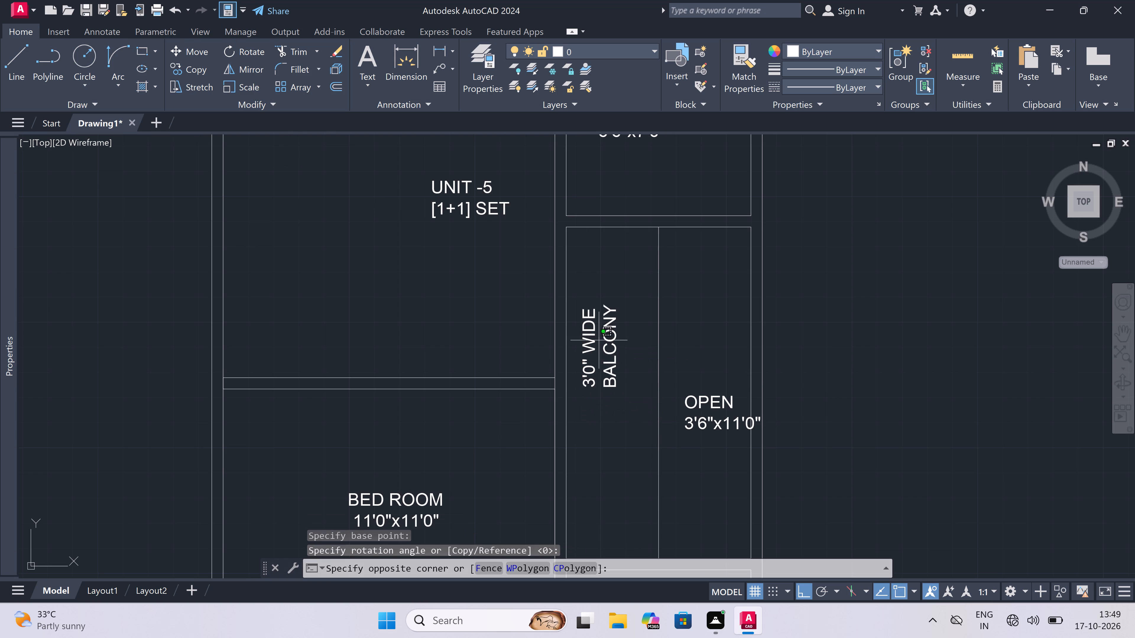
click(591, 362)
click(583, 386)
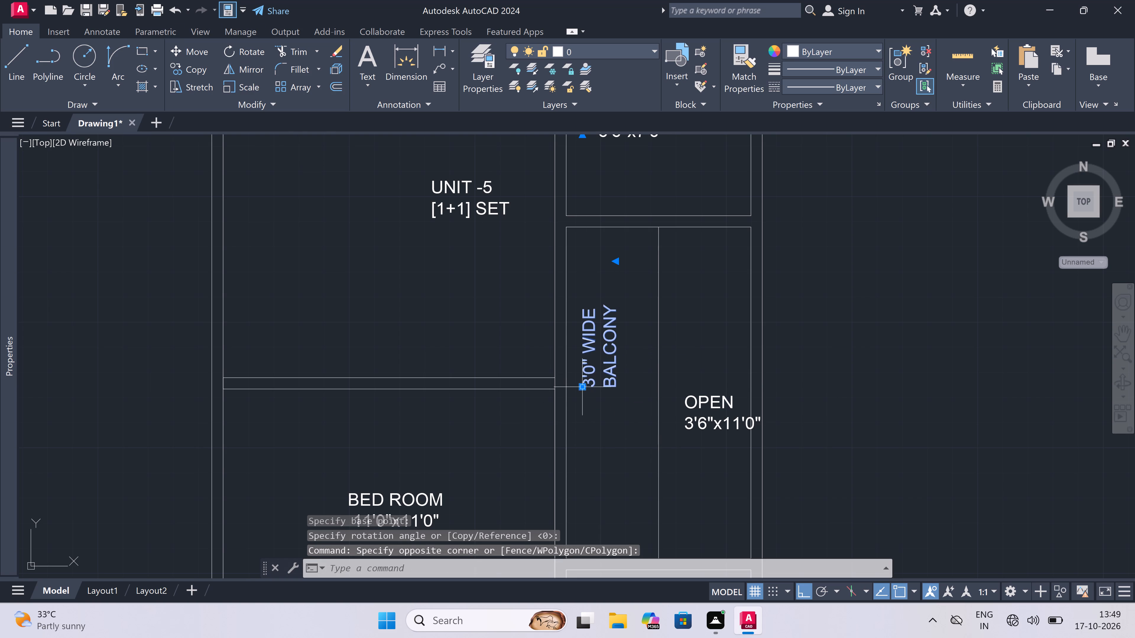
click(601, 494)
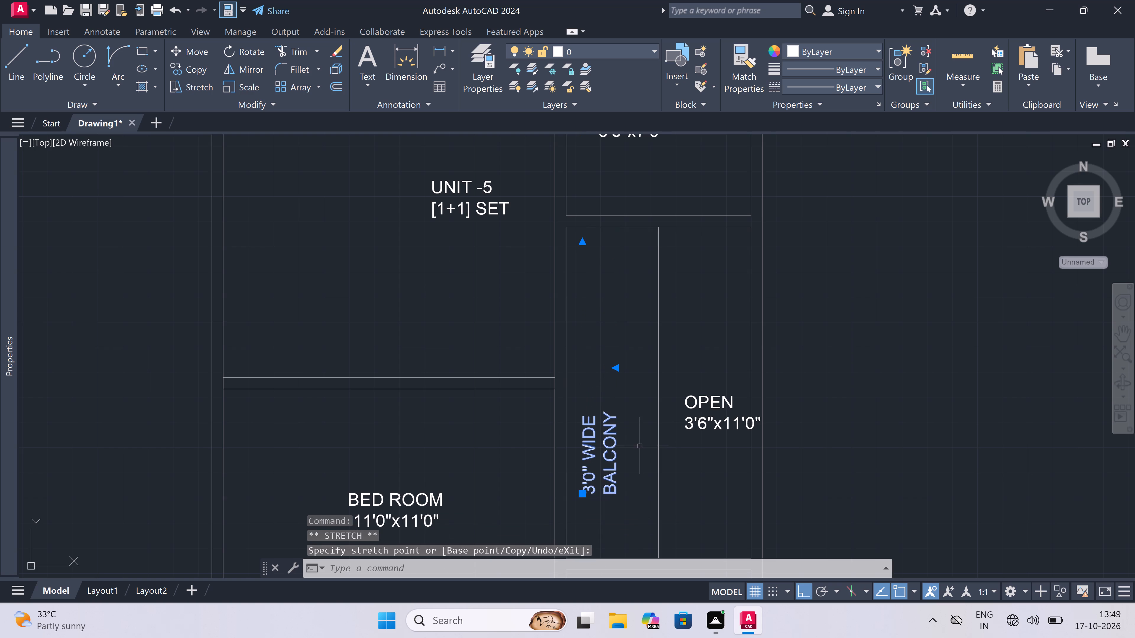
key(Escape)
Rotate the OPEN 3'6"x11'0" label 90° and move it down inside the open area, beside the balcony label.
click(712, 411)
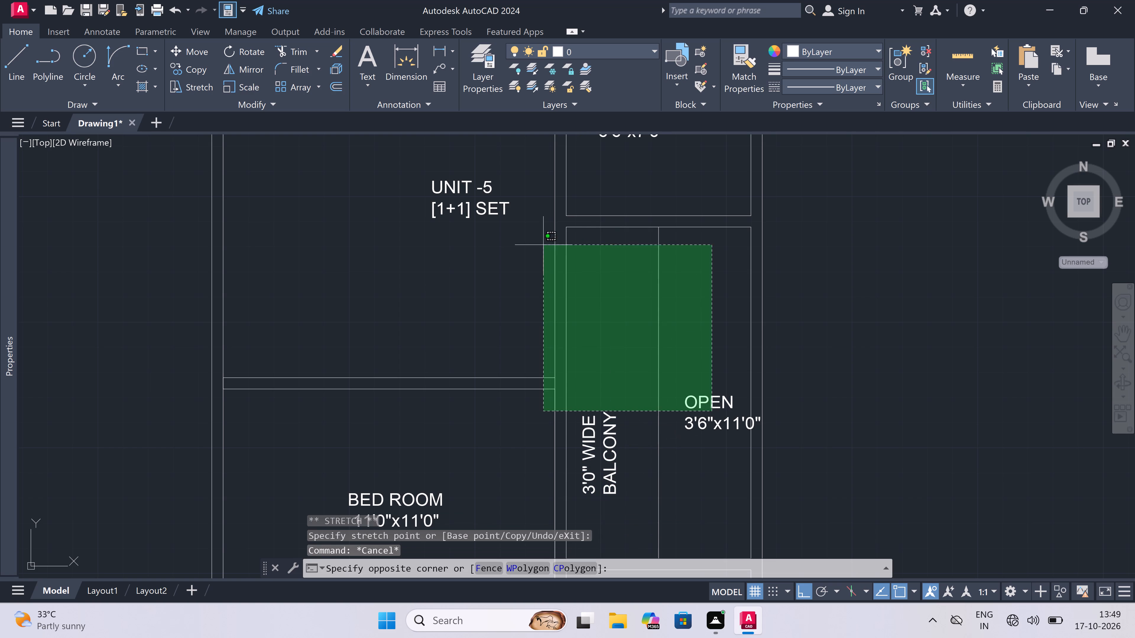
click(683, 313)
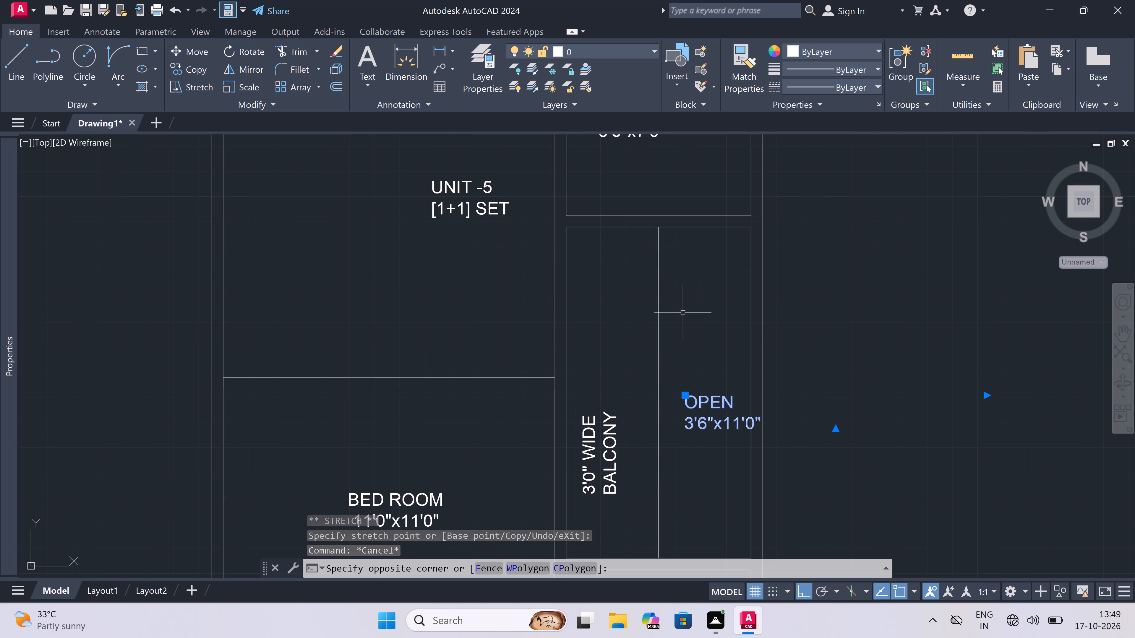
click(245, 47)
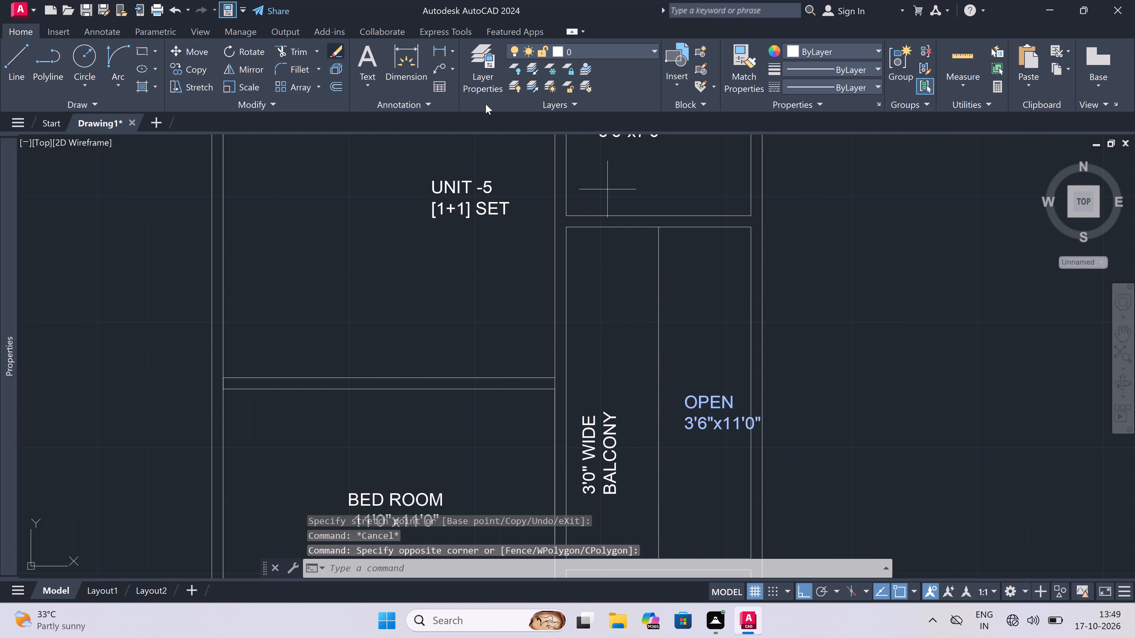
click(724, 405)
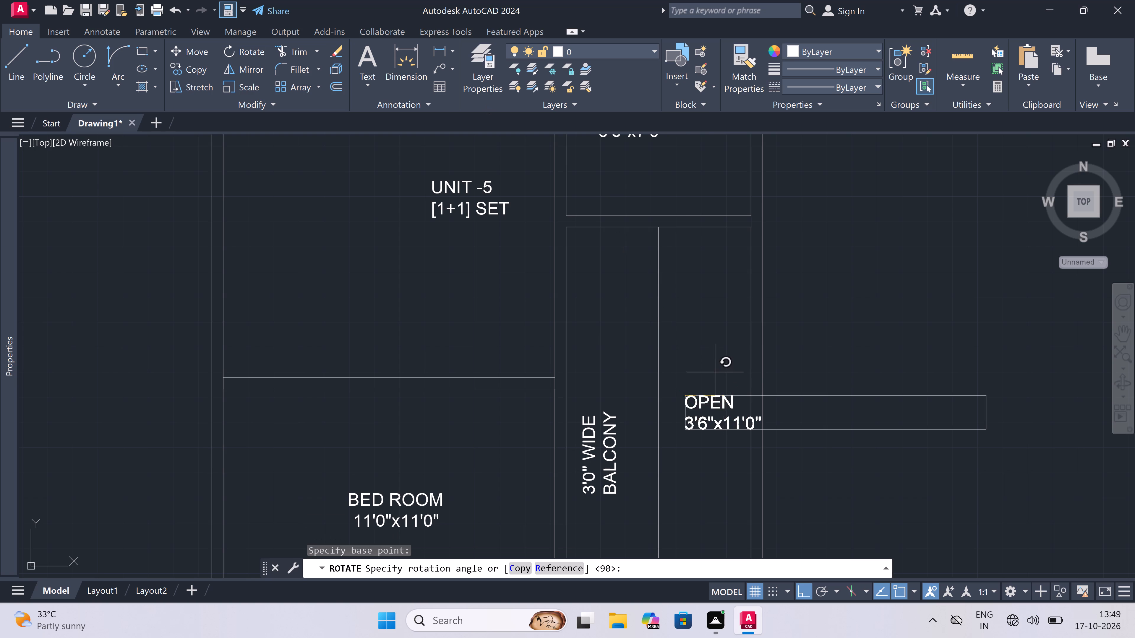
click(706, 357)
click(690, 380)
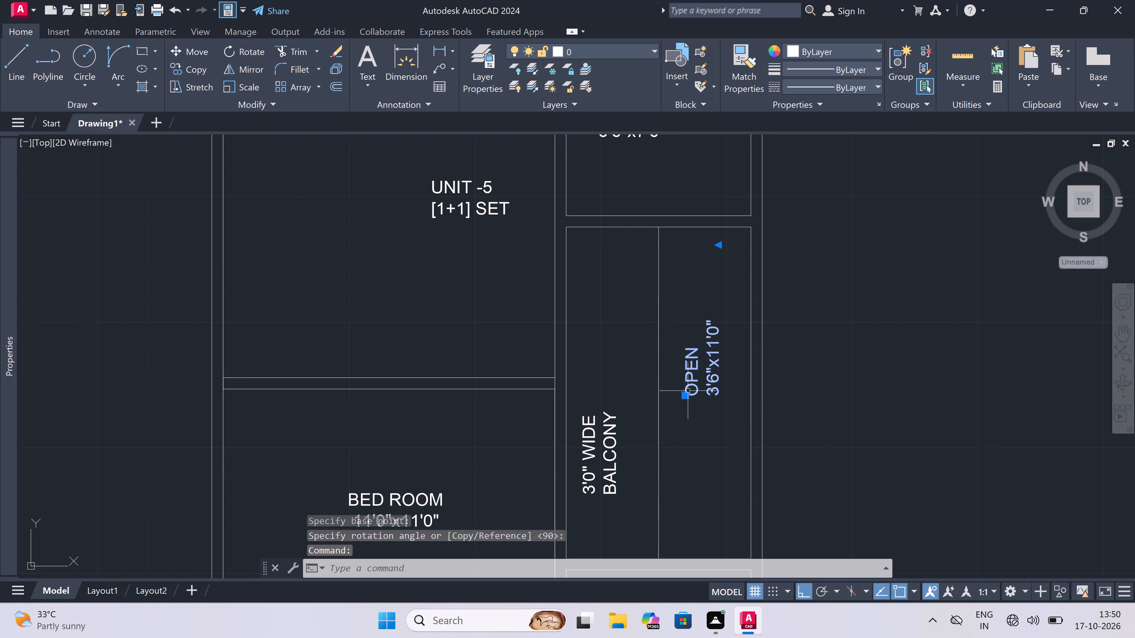
click(685, 394)
click(690, 497)
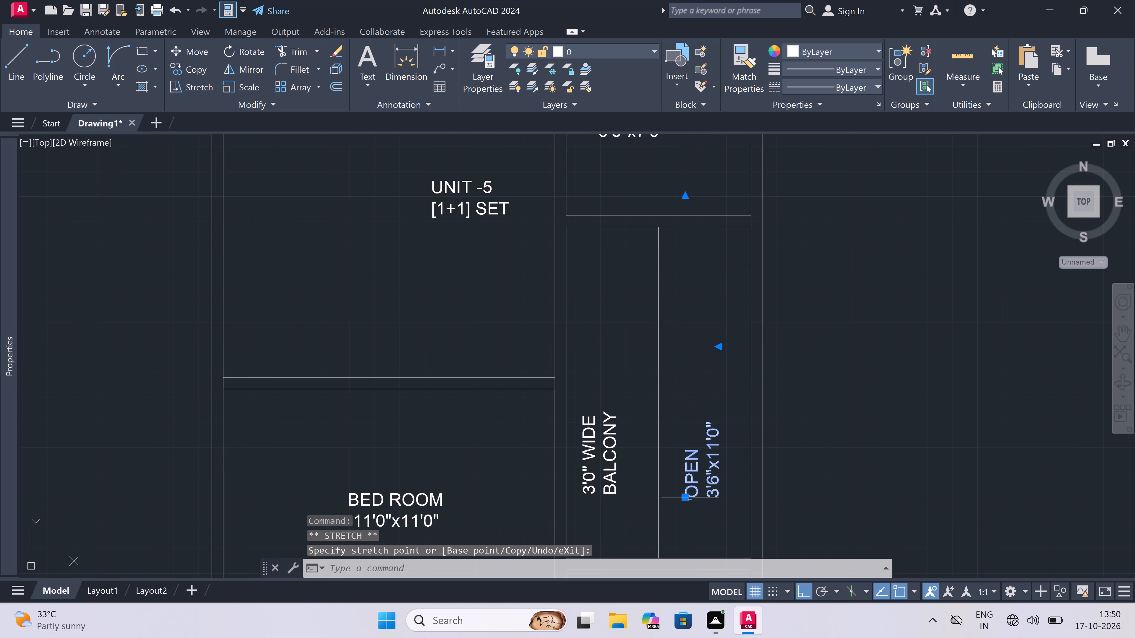
key(Escape)
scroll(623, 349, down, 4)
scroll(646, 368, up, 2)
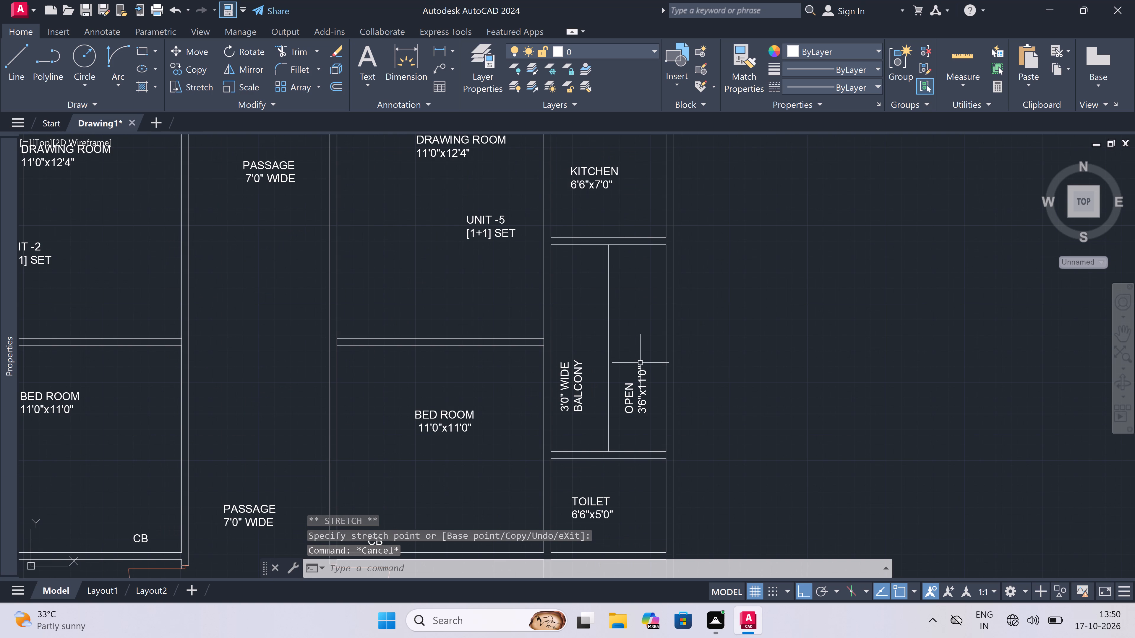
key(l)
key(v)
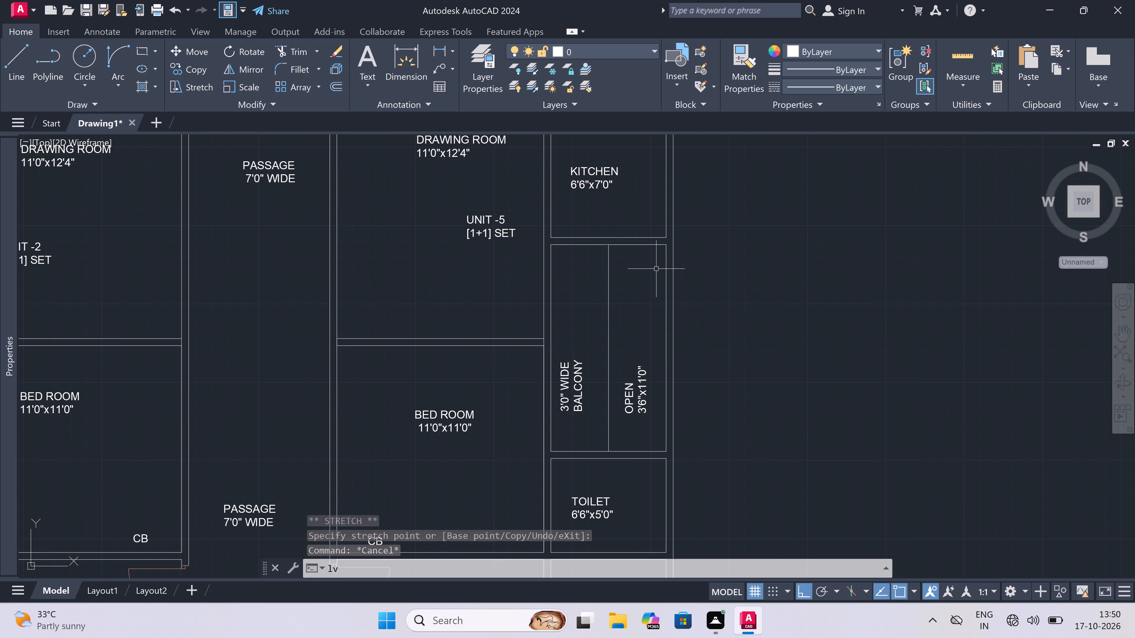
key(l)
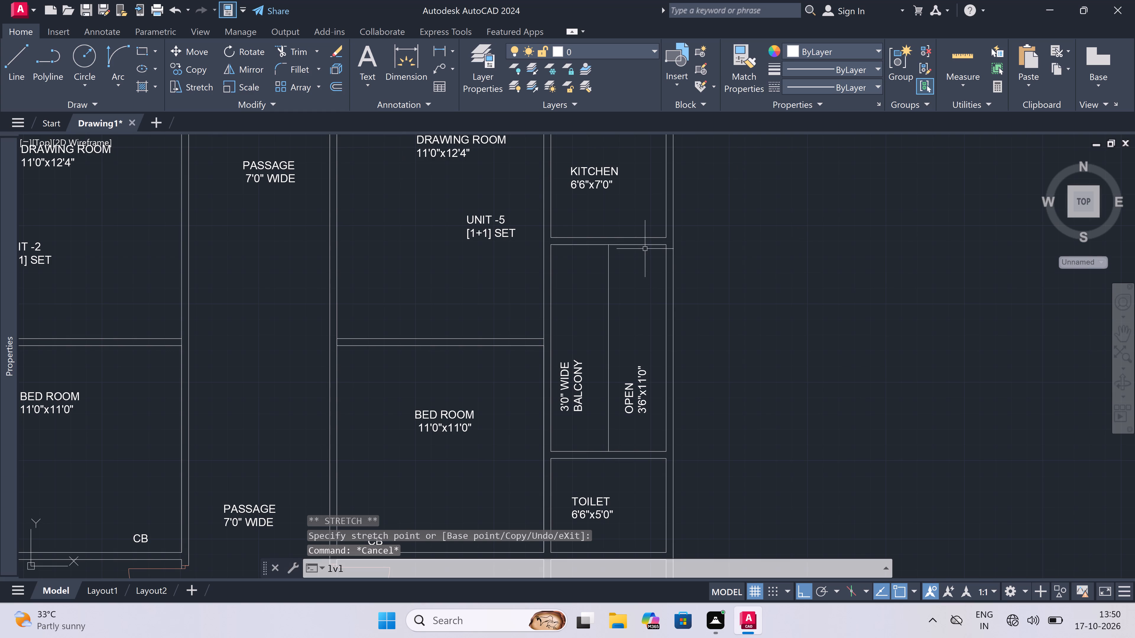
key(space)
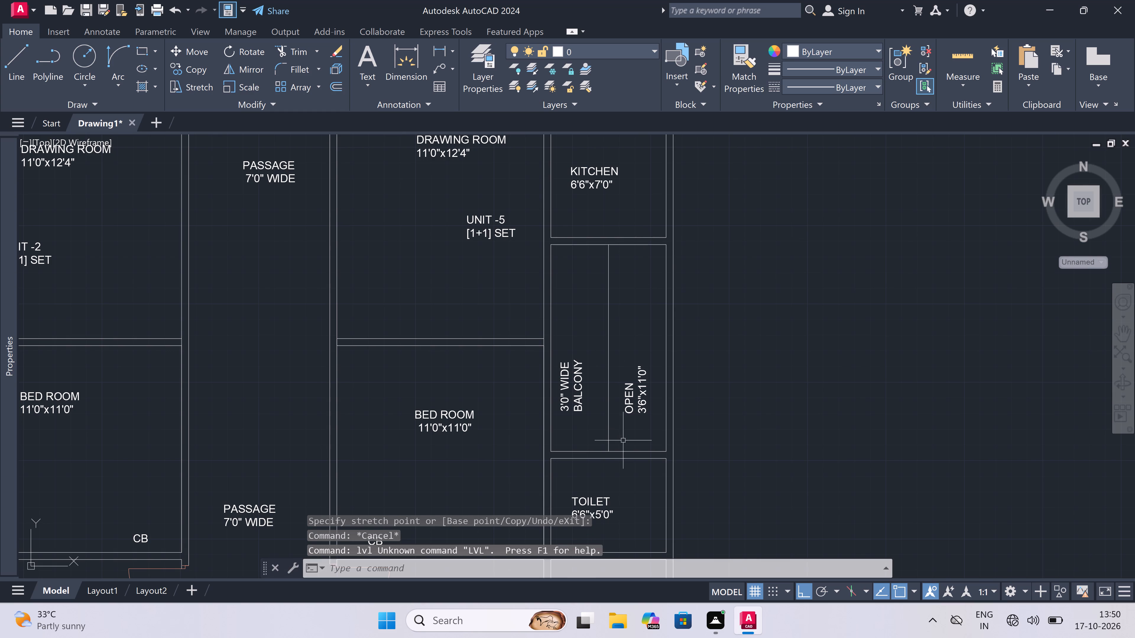
Draw two crossing diagonal lines from corner to corner of the 3'6"x11'0" open area.
key(l)
key(space)
click(611, 449)
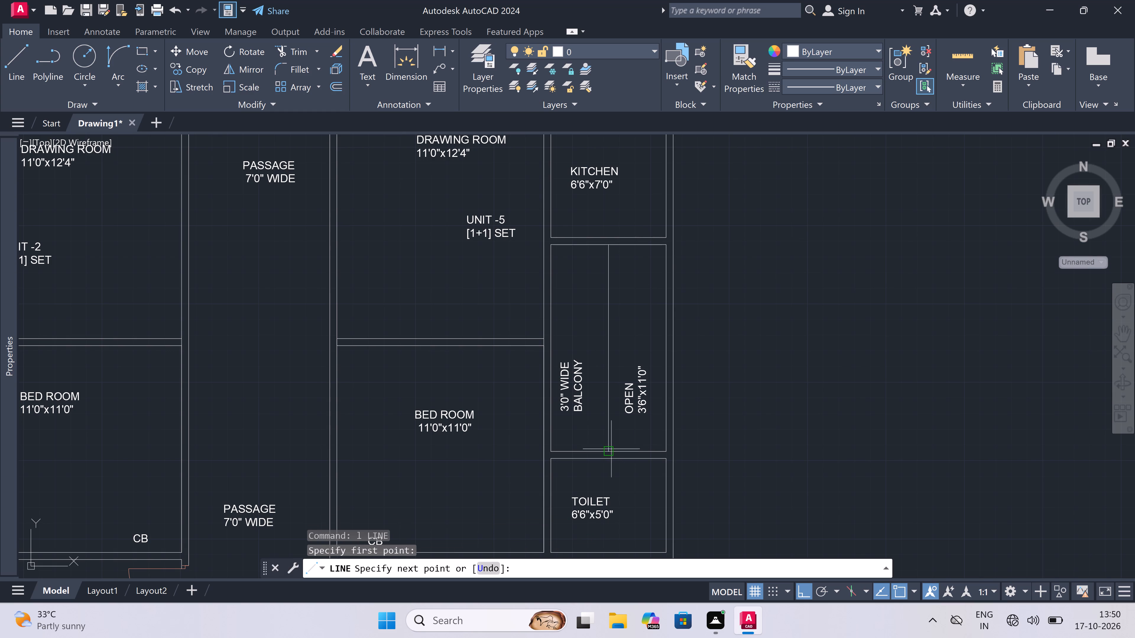
scroll(660, 247, up, 3)
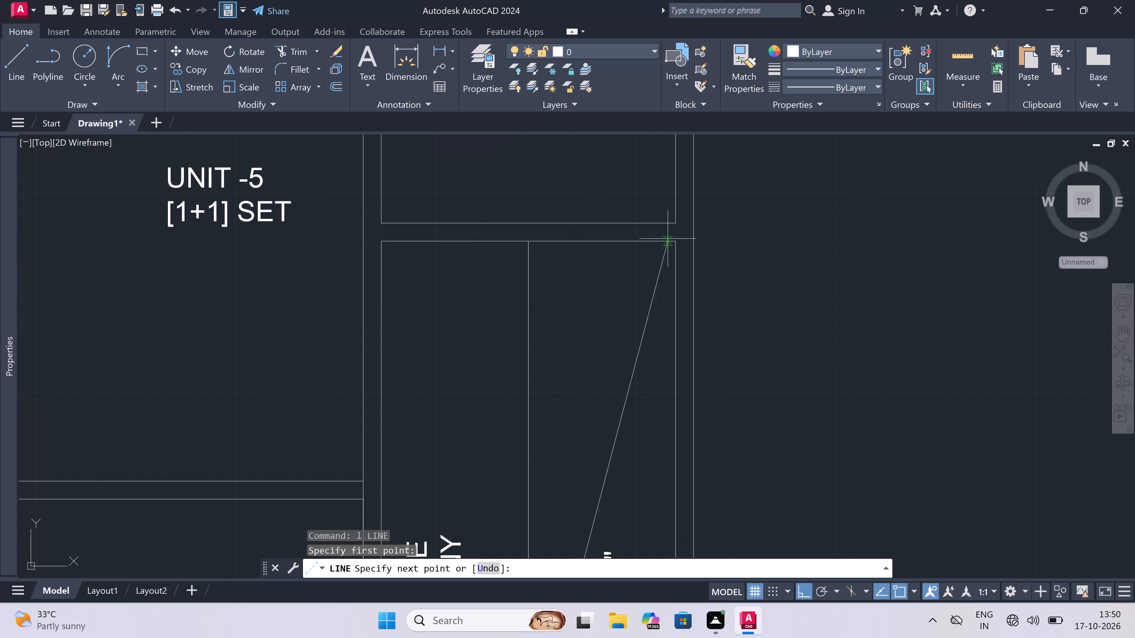
click(672, 243)
key(Escape)
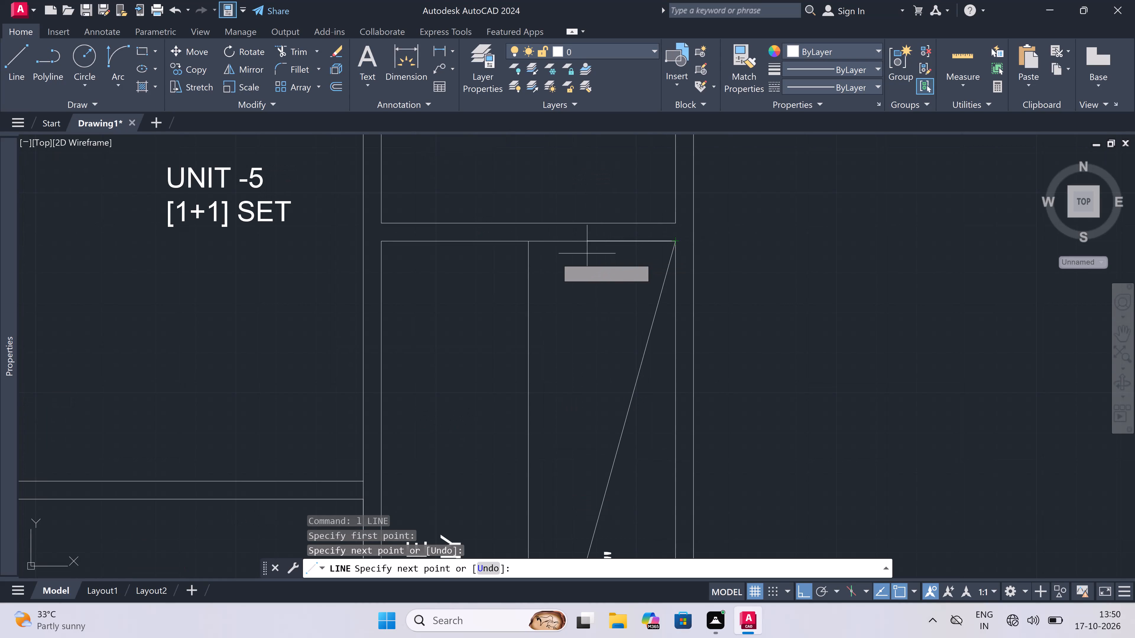
key(space)
click(528, 244)
scroll(528, 244, down, 3)
scroll(567, 358, up, 3)
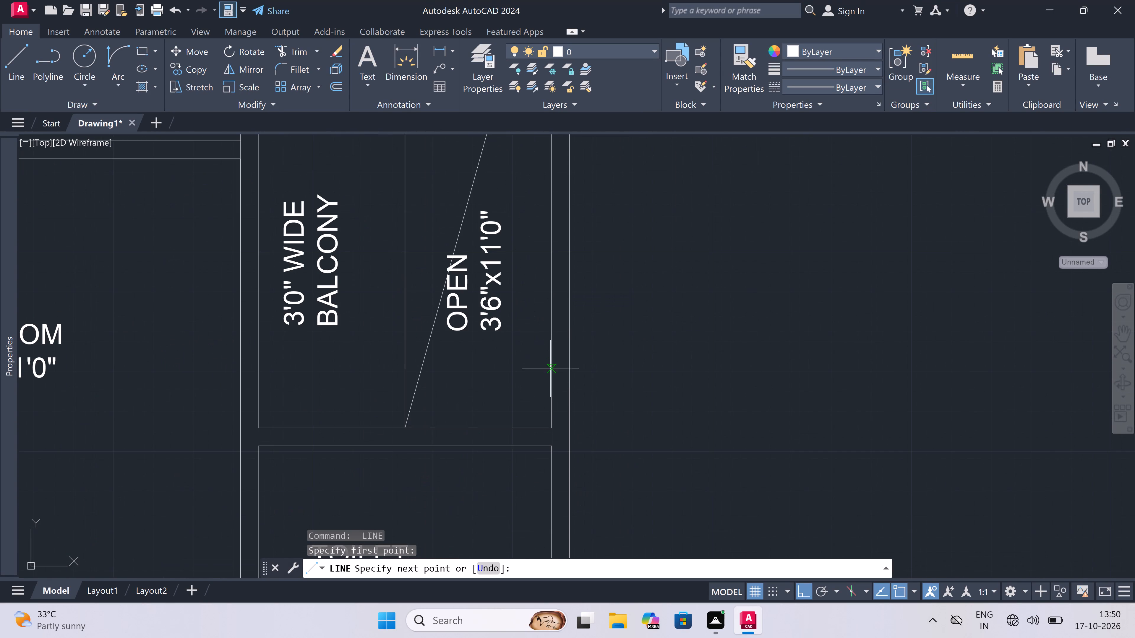
click(551, 423)
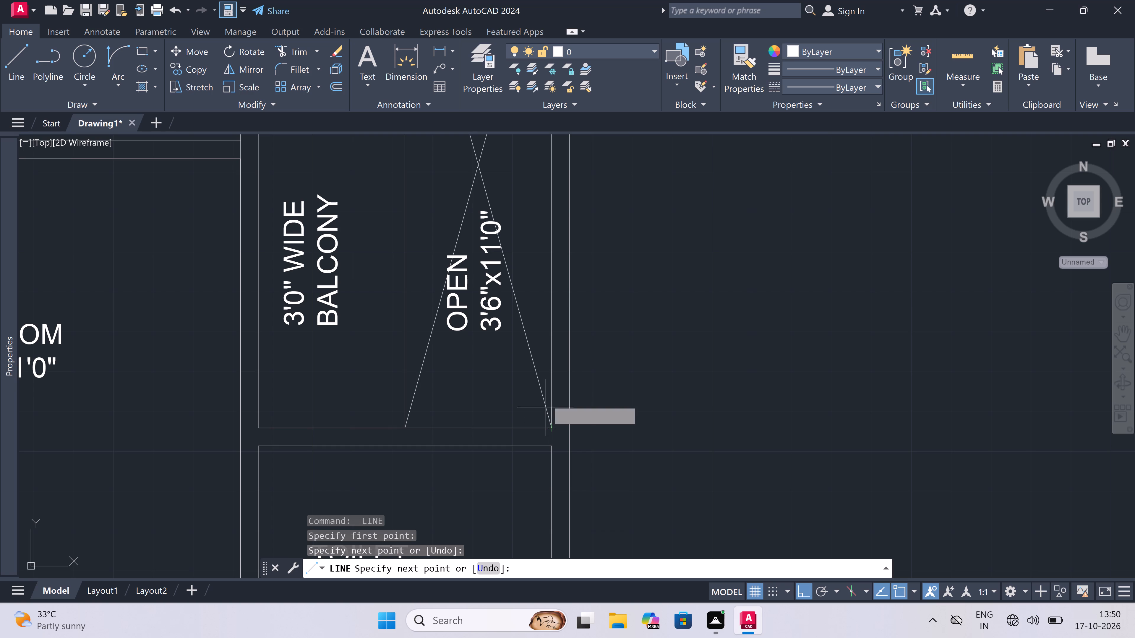
key(Escape)
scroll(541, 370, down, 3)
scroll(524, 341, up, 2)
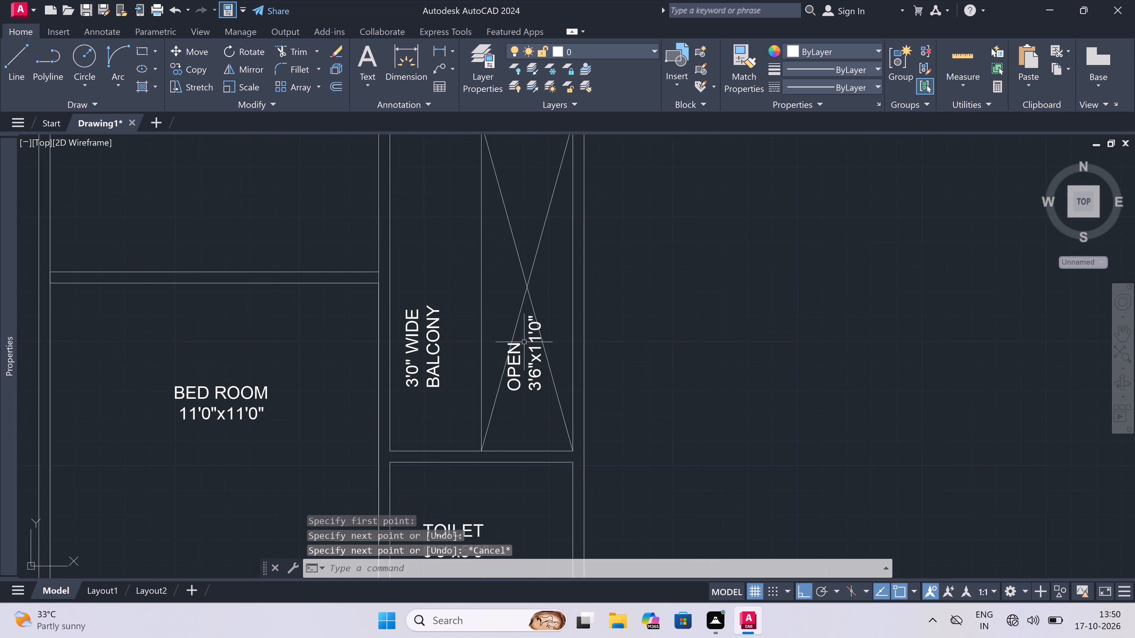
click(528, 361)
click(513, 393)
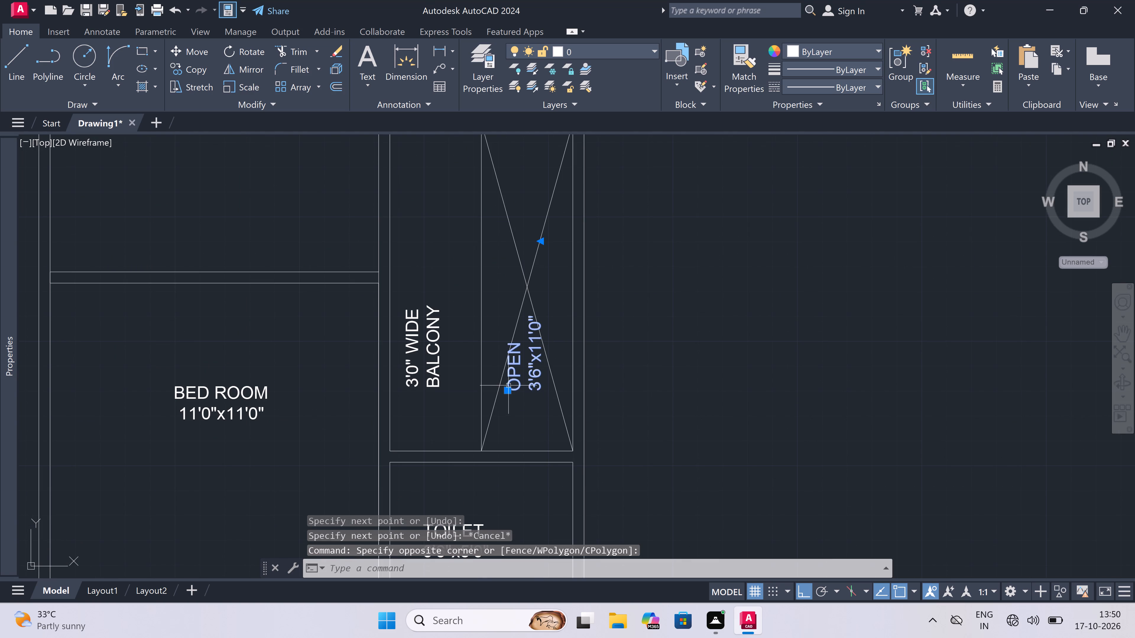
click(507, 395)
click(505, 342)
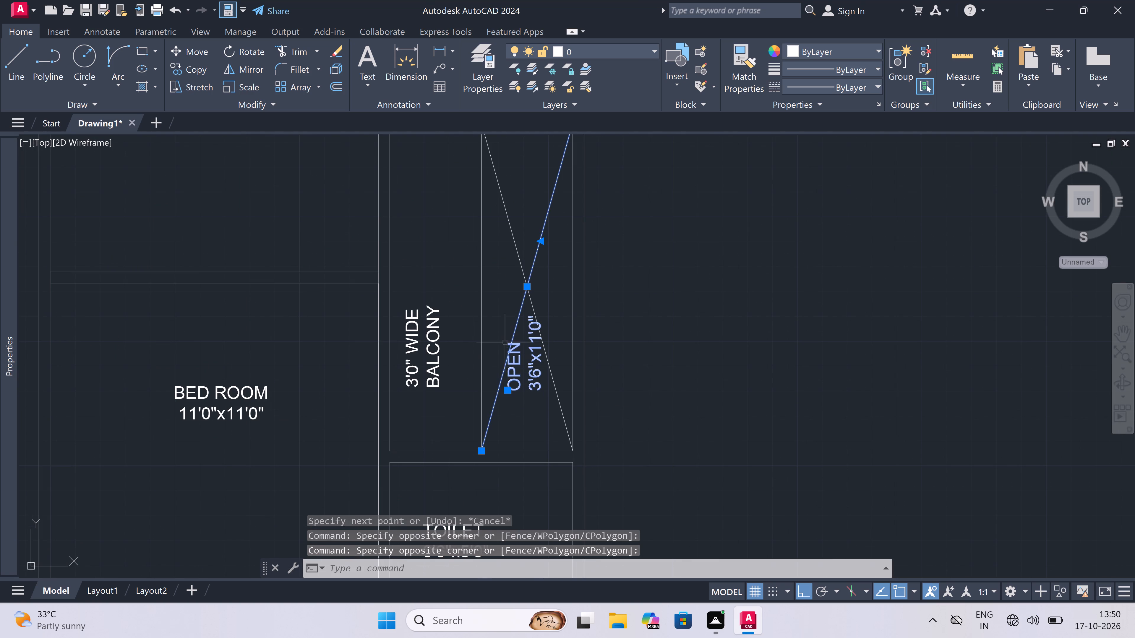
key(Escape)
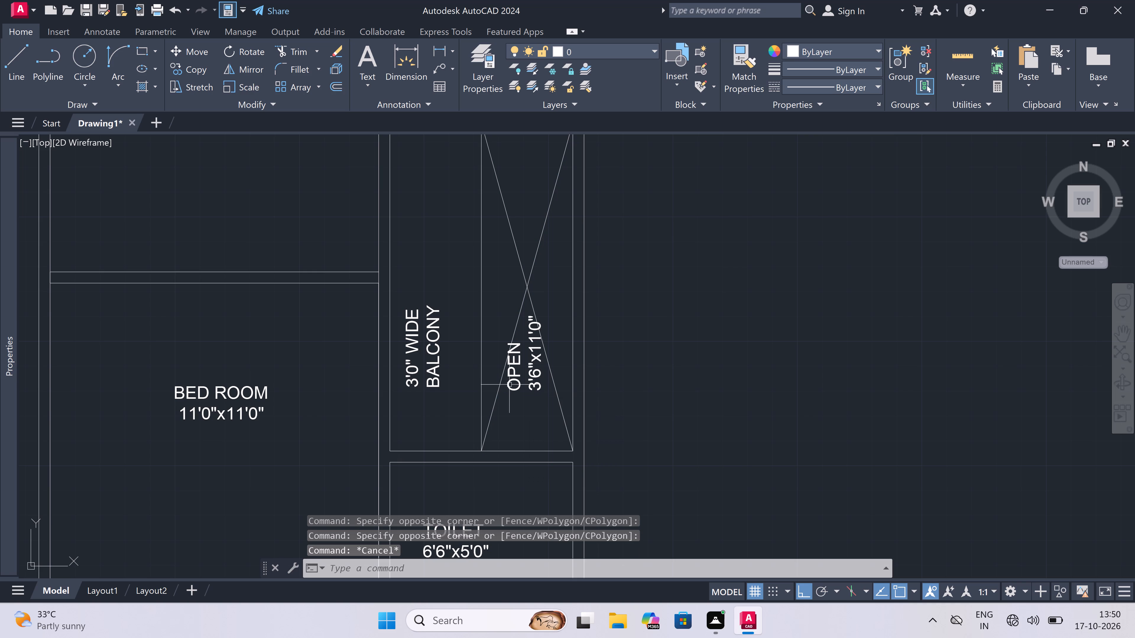
Move the OPEN 3'6"x11'0" label up so it sits just above the crossing of the two diagonals.
click(509, 385)
click(508, 391)
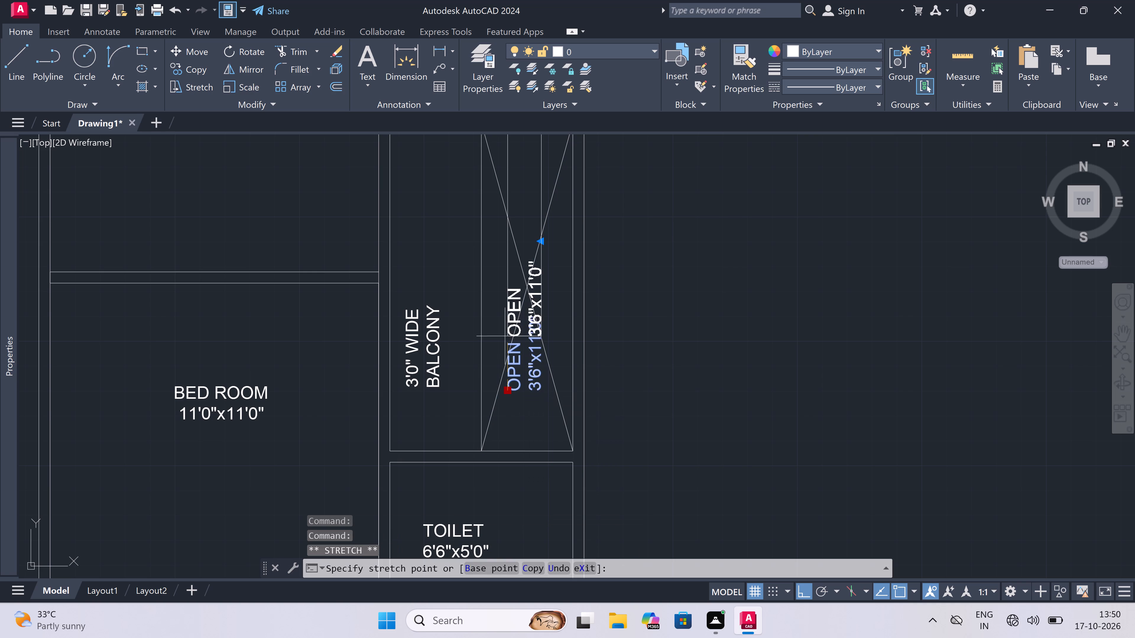
click(502, 289)
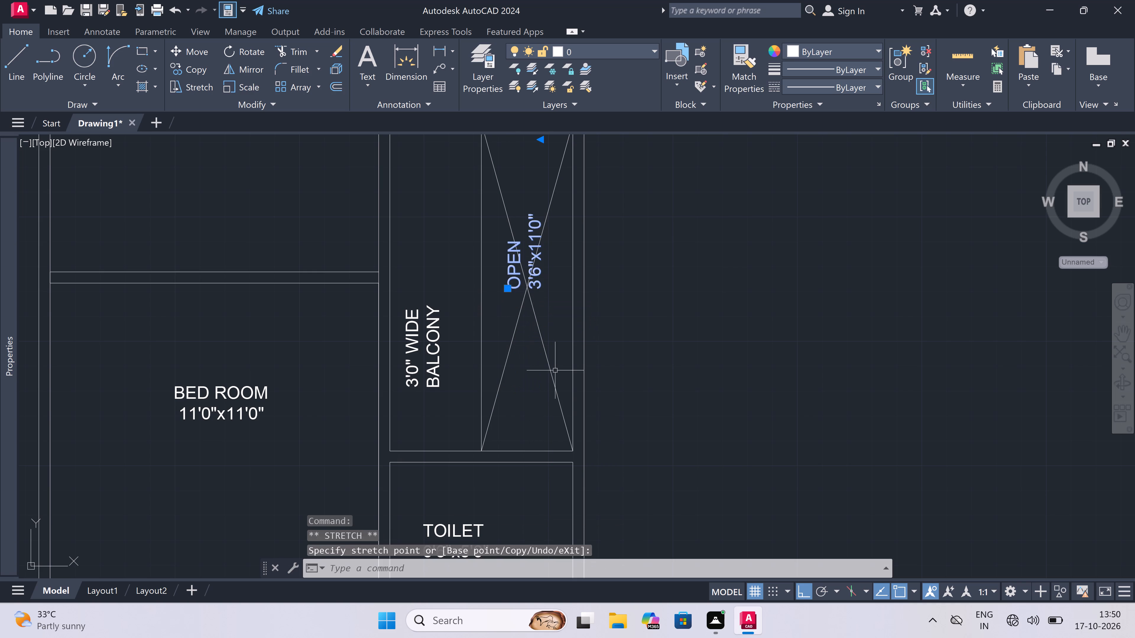
key(Escape)
scroll(554, 362, down, 3)
scroll(510, 341, up, 2)
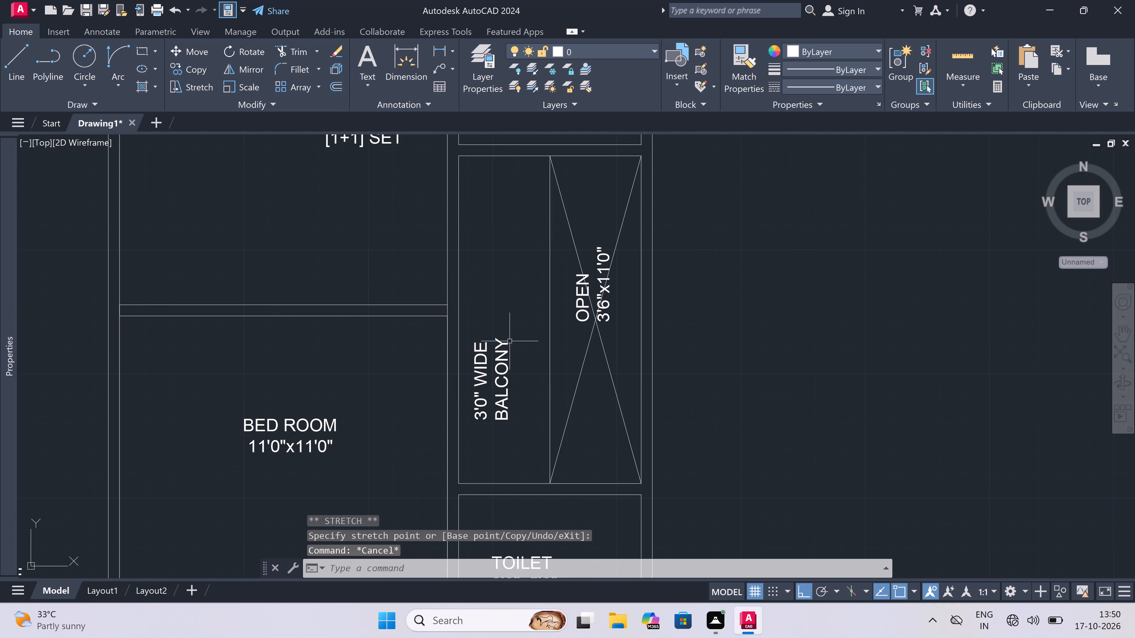
Move the 3'0" WIDE BALCONY label beside the crossed open area of UNIT -5 up about 1'-9".
click(481, 375)
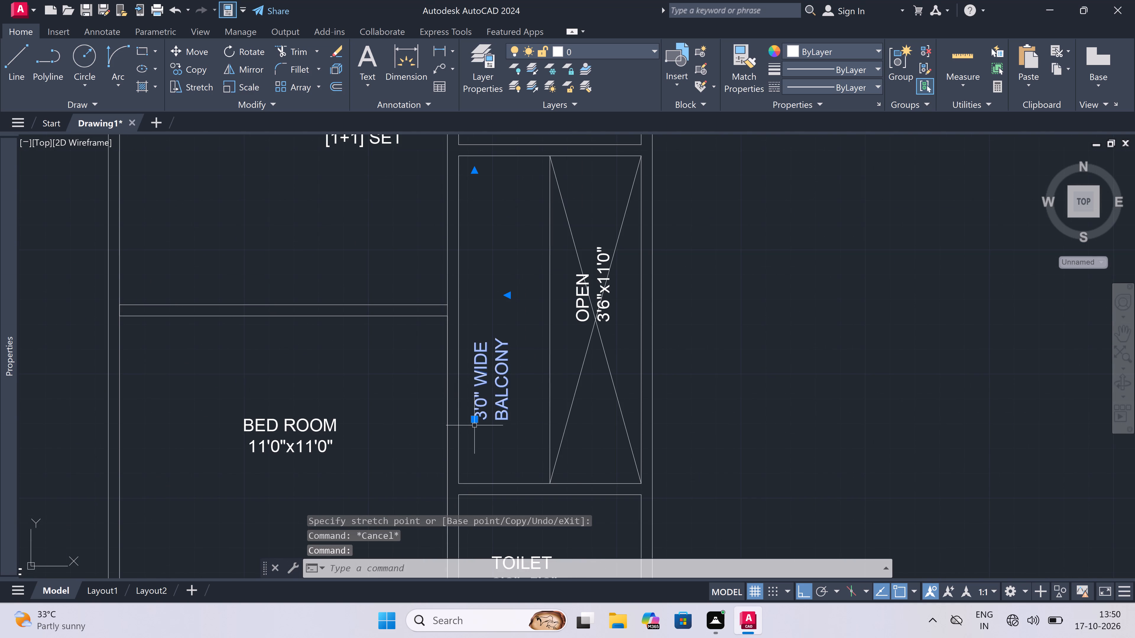
click(473, 414)
click(473, 418)
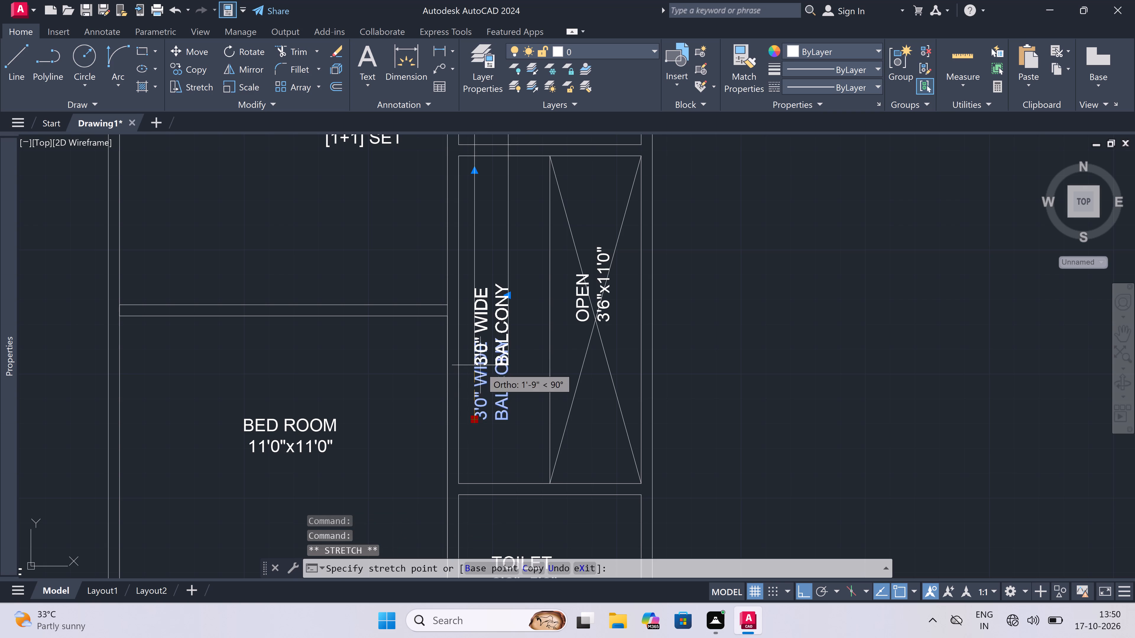
click(480, 365)
key(Escape)
Rotate the 3'0" WIDE BALCONY label beside UNIT -2 by 90° so it reads vertically inside the balcony space.
scroll(568, 369, down, 3)
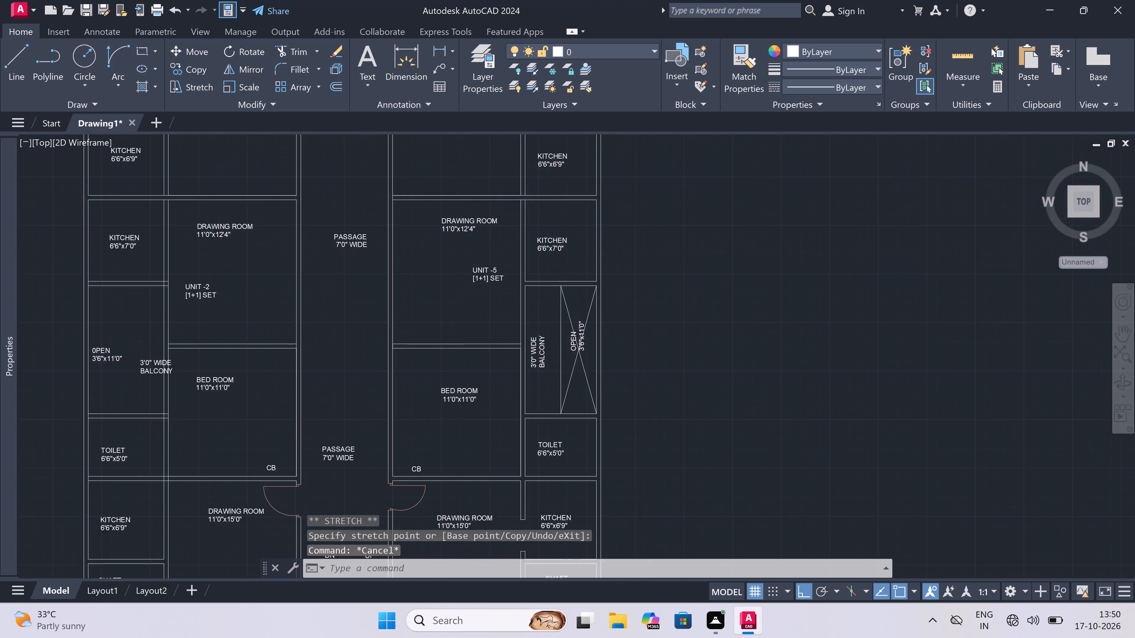
scroll(547, 369, up, 1)
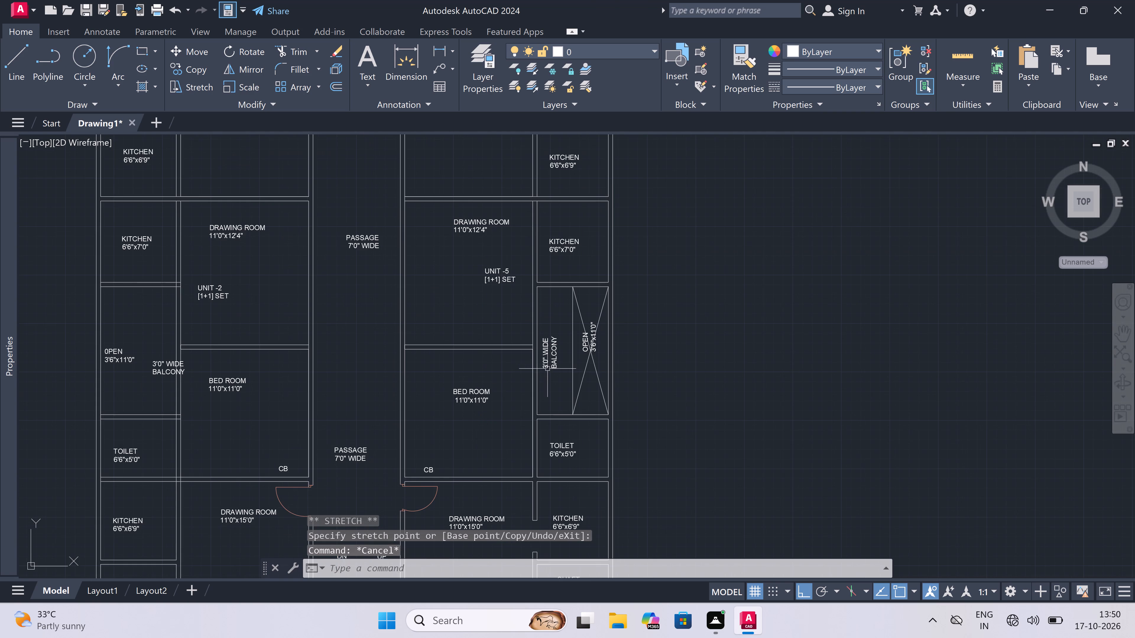
scroll(547, 369, down, 2)
scroll(286, 347, up, 3)
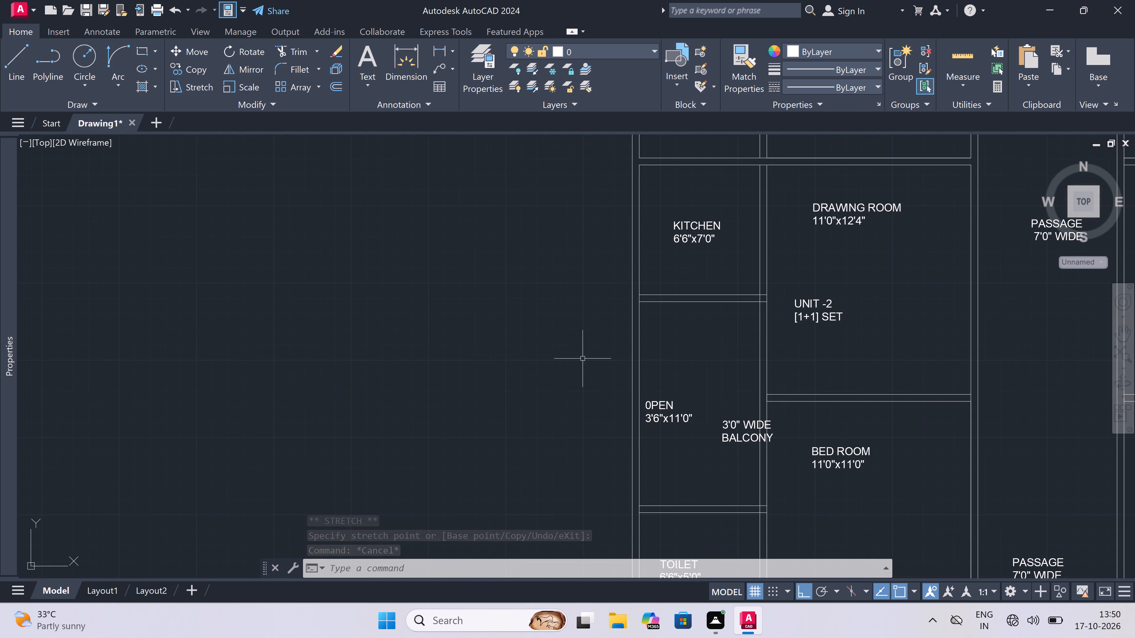
scroll(656, 356, down, 1)
scroll(697, 402, up, 2)
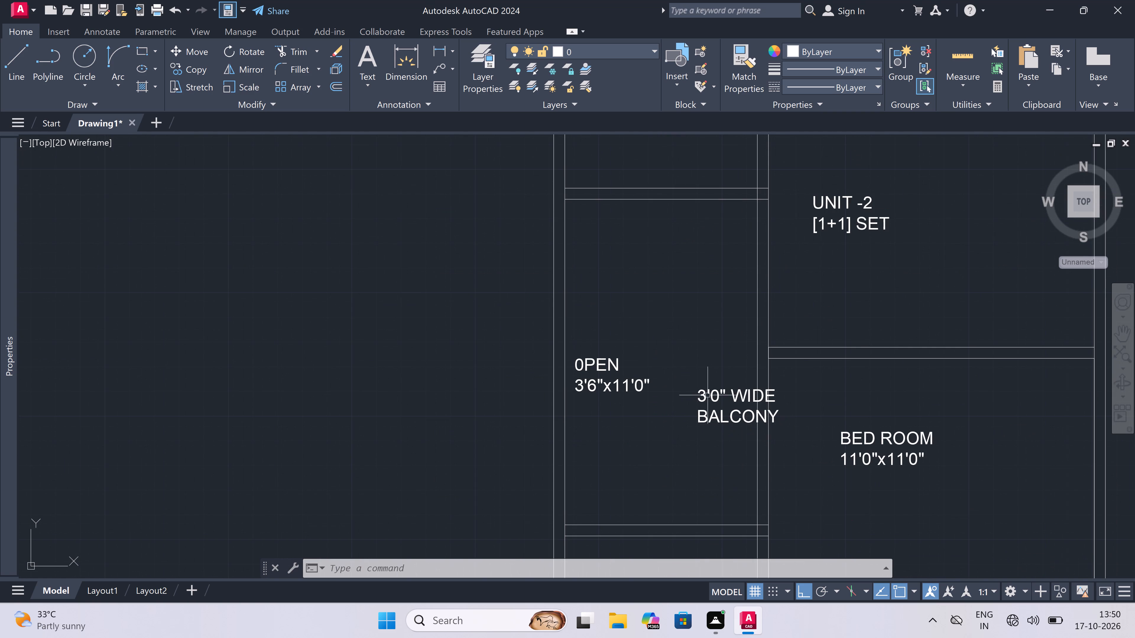
click(708, 395)
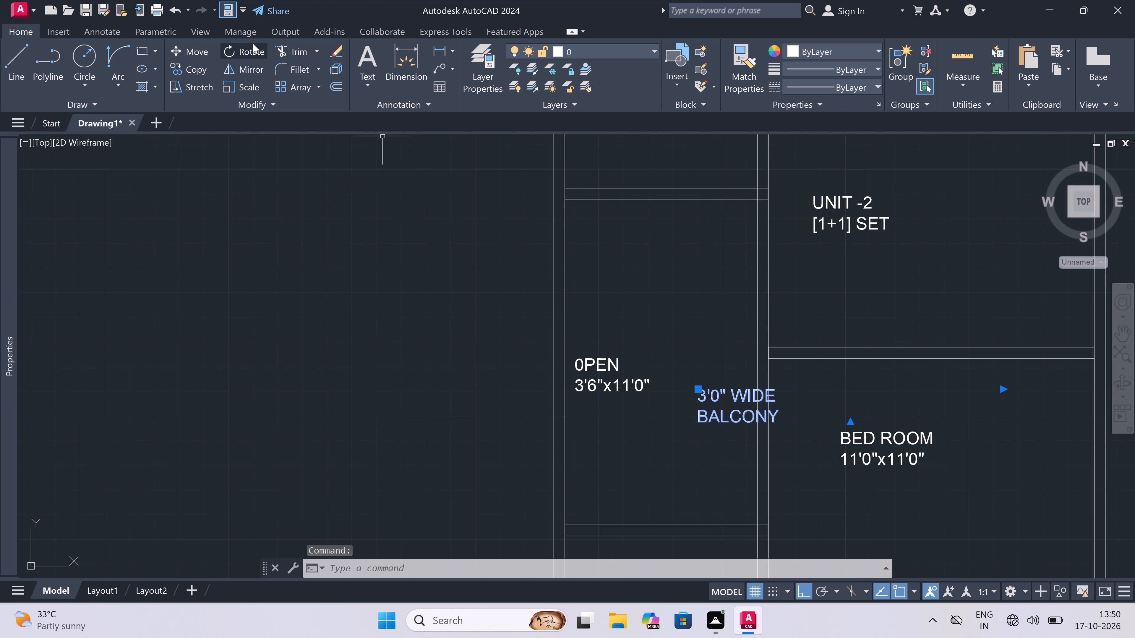
click(253, 43)
click(742, 404)
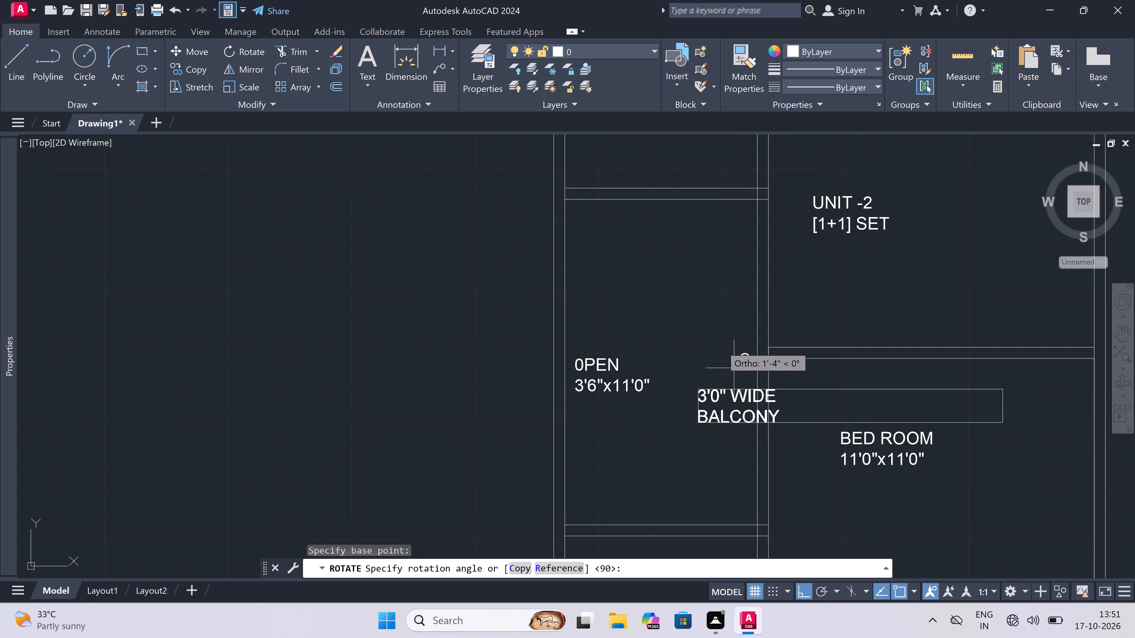
click(710, 331)
key(Escape)
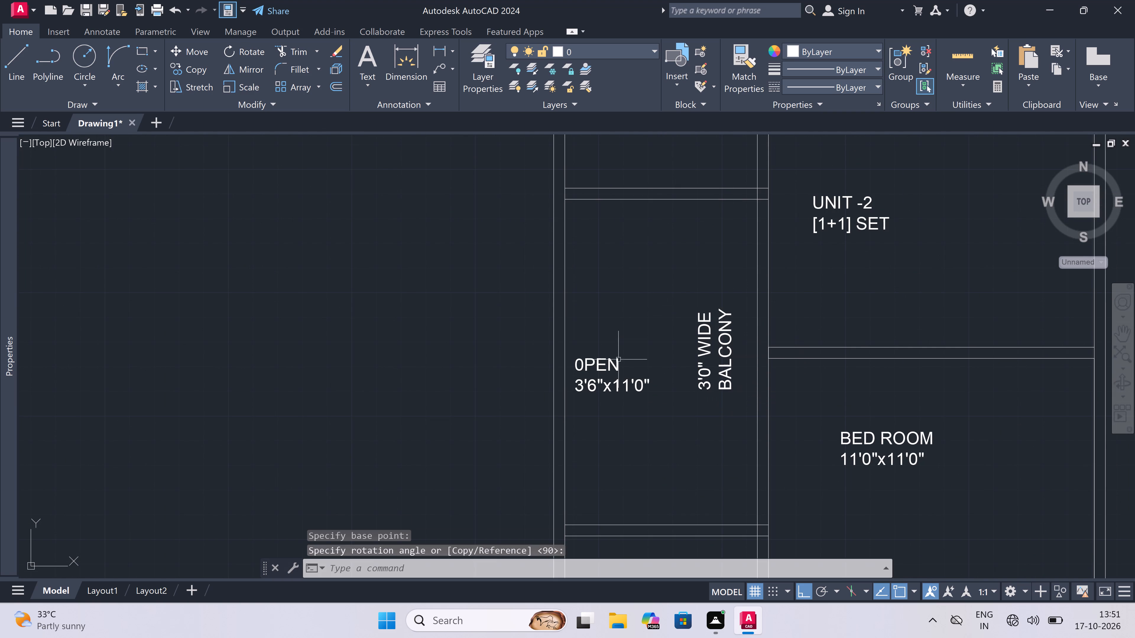
Rotate the OPEN 3'6"x11'0" label beside UNIT -2 by 90° so it reads vertically.
click(610, 376)
click(587, 272)
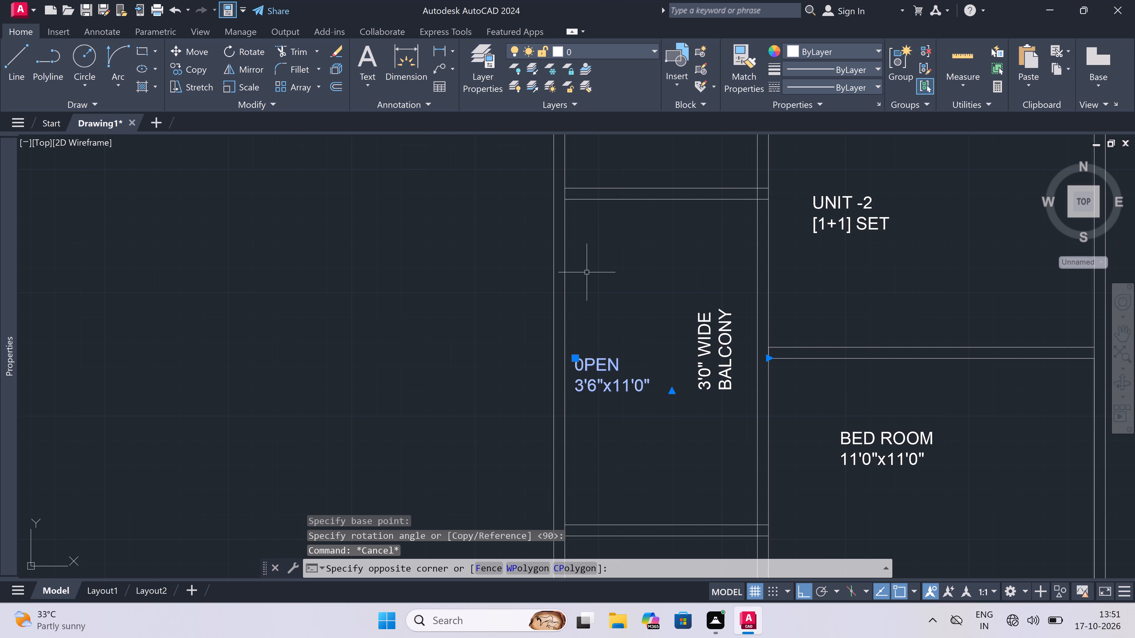
double_click(250, 45)
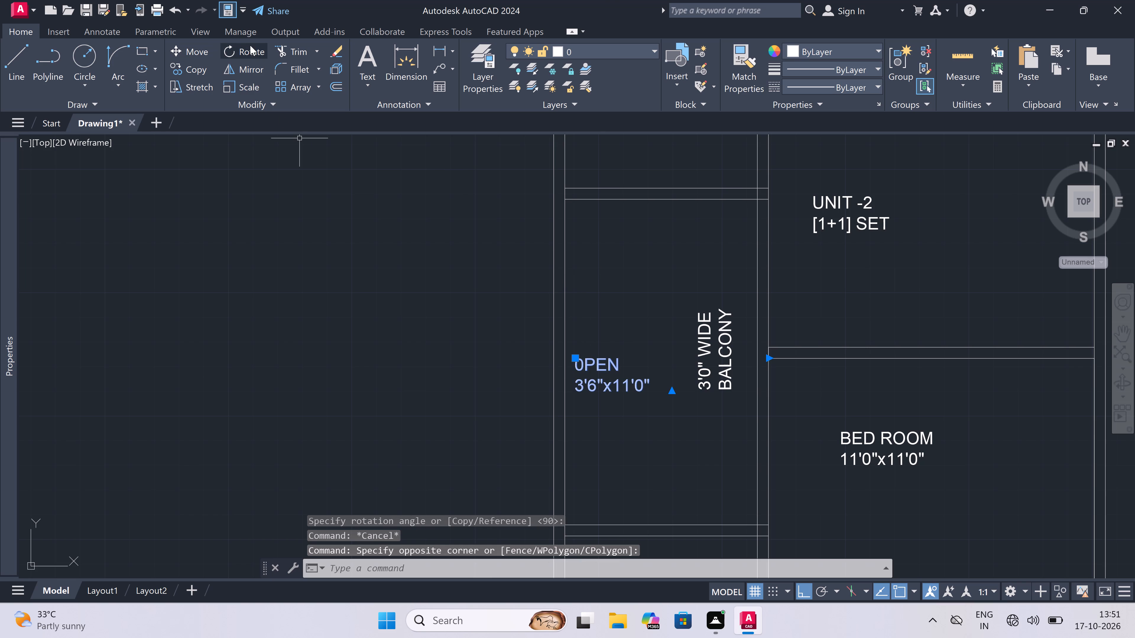
key(Escape)
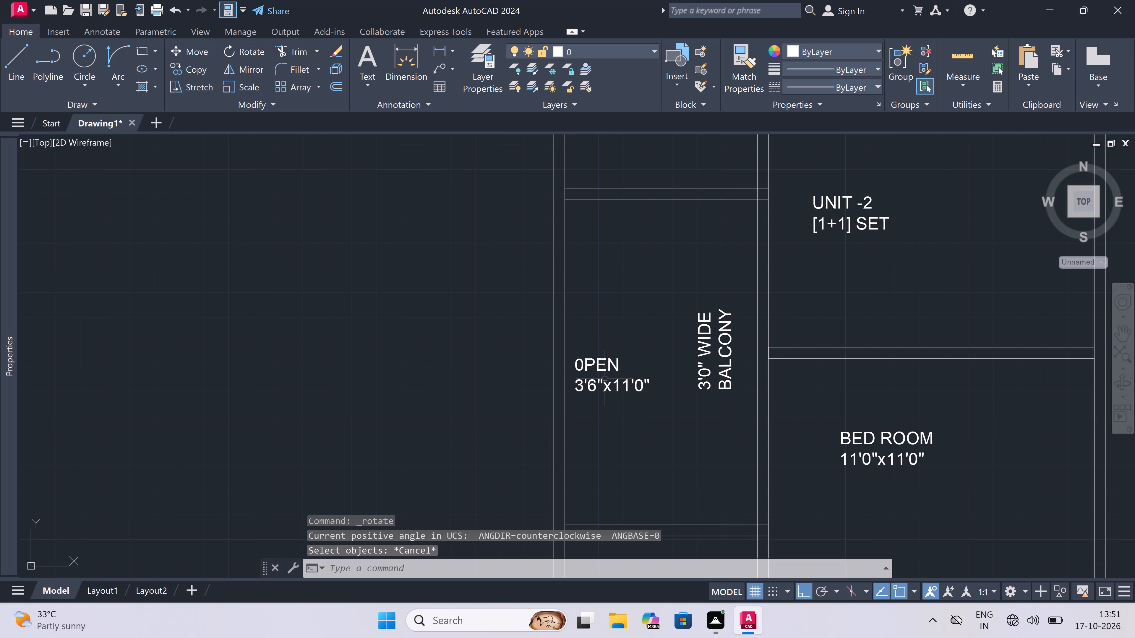
click(604, 379)
click(247, 49)
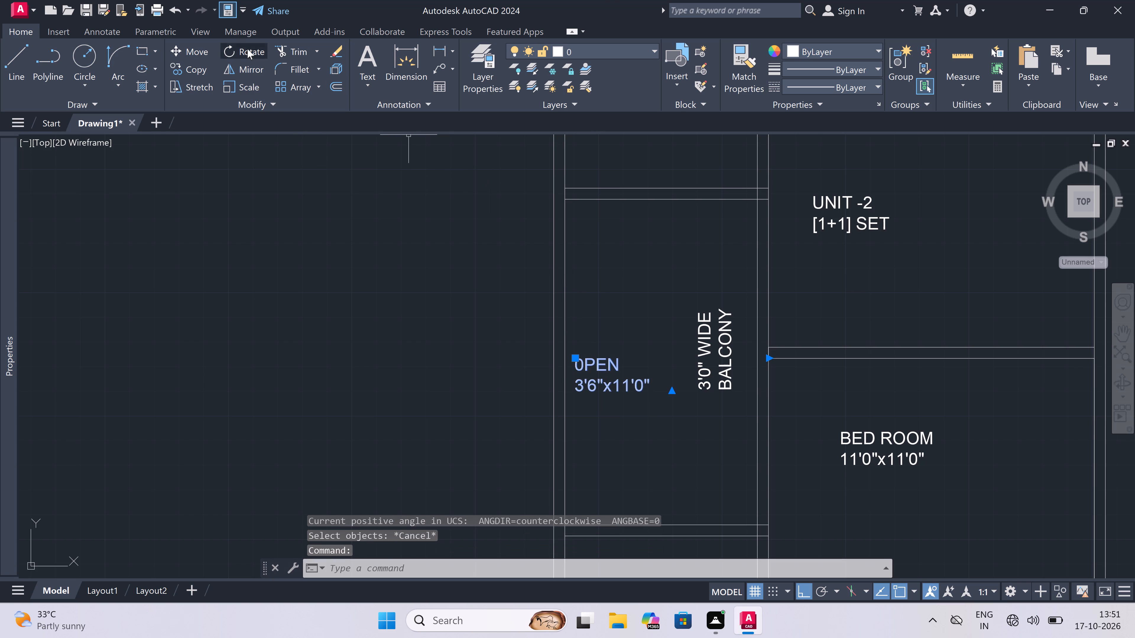
click(601, 372)
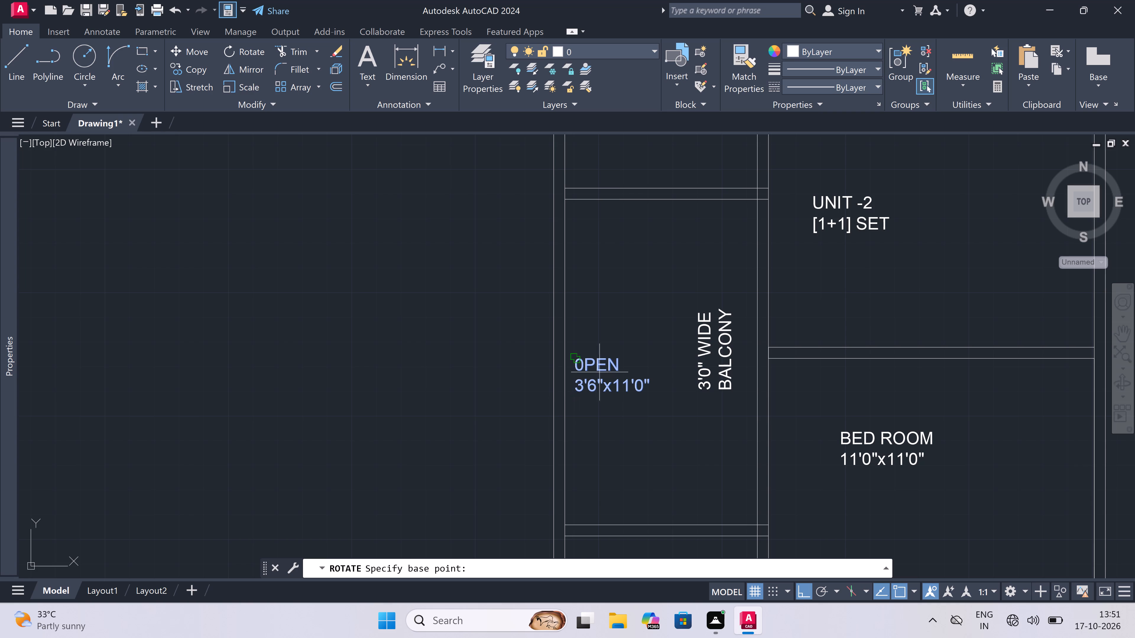
click(599, 319)
Move the rotated OPEN 3'6"x11'0" label down so it sits level with the neighbouring balcony label.
click(583, 340)
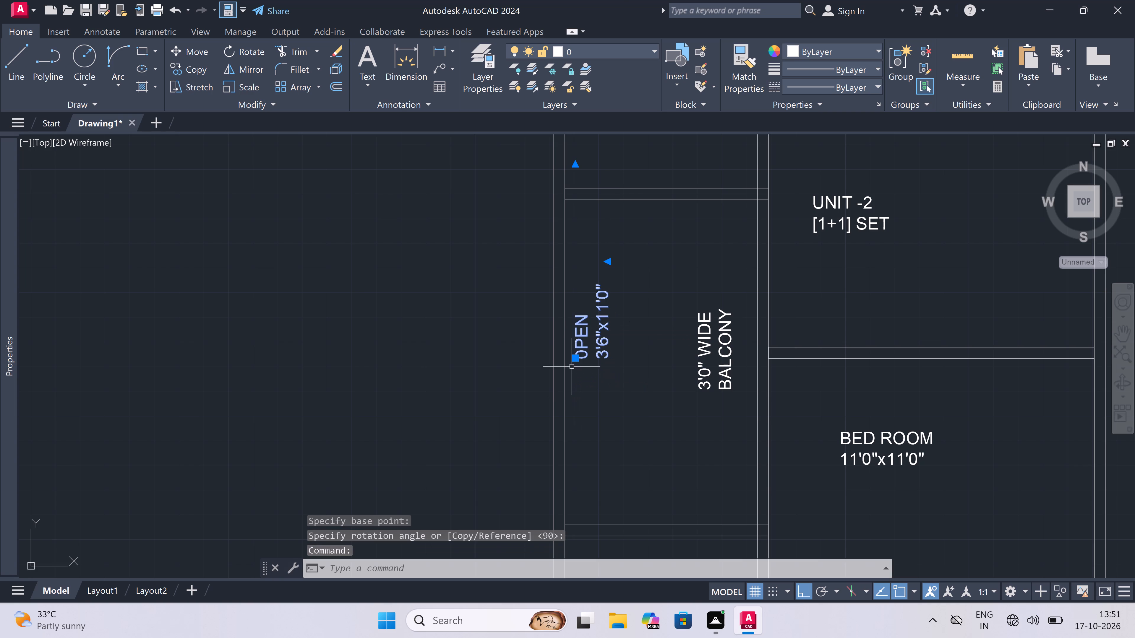
drag(577, 354, 578, 361)
click(575, 359)
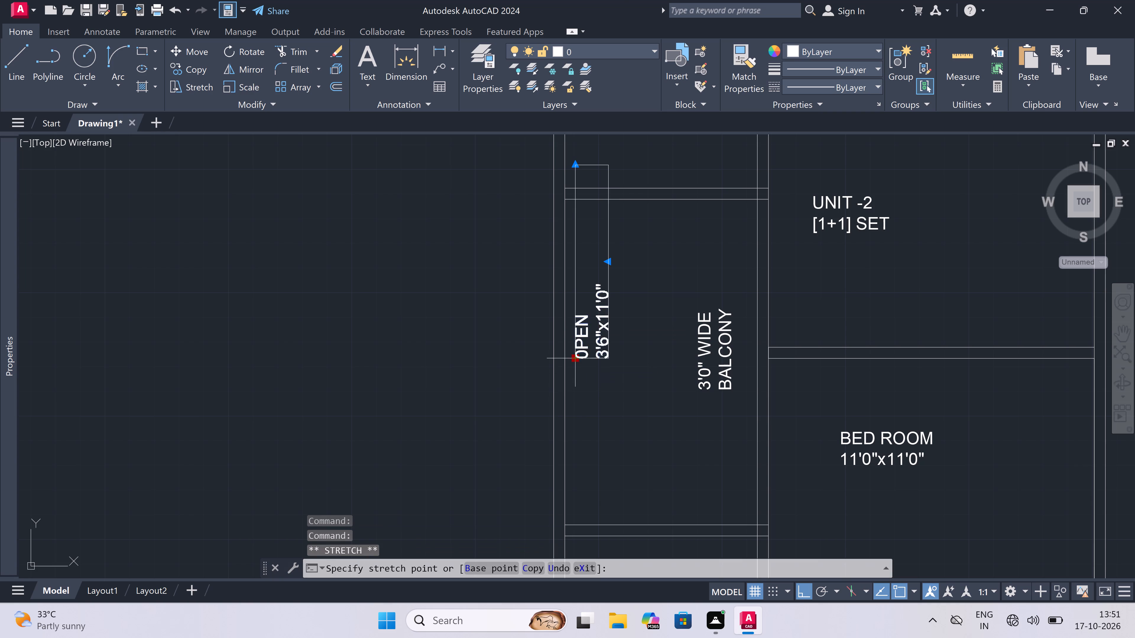
click(577, 394)
key(Escape)
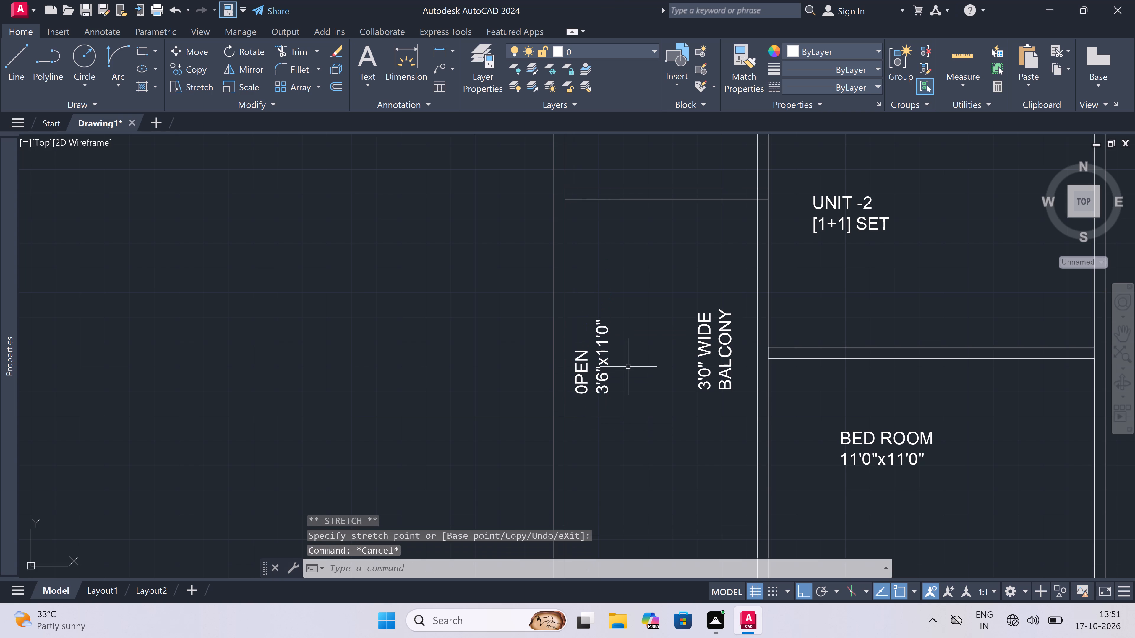
Draw a vertical divider line between the open area and the balcony beside UNIT -2, from lower wall to upper wall.
key(l)
key(space)
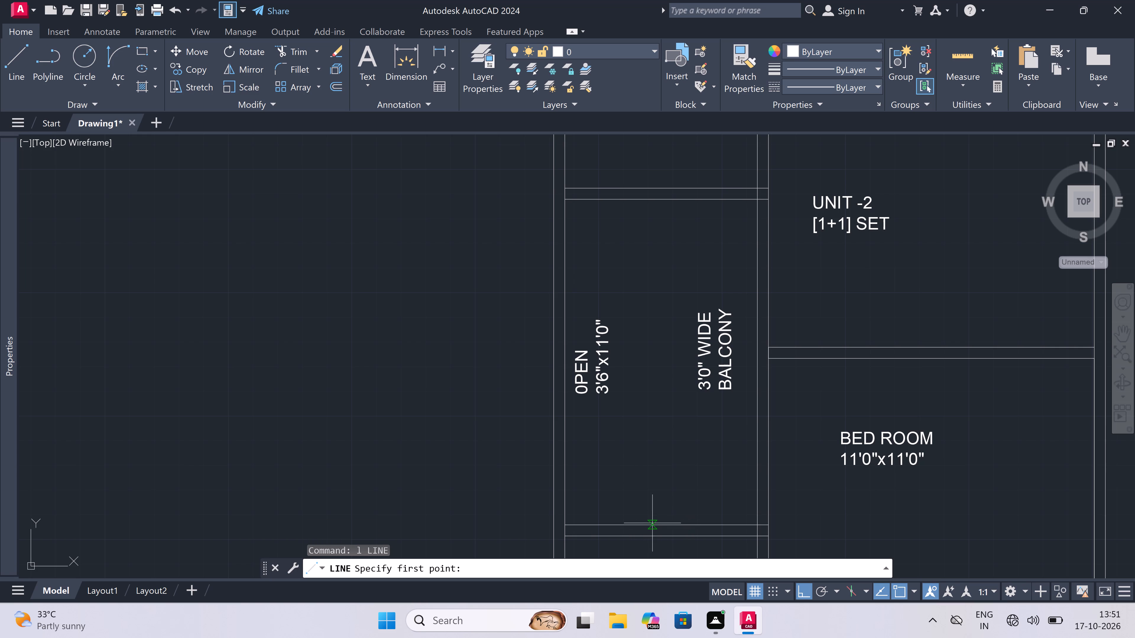
click(667, 525)
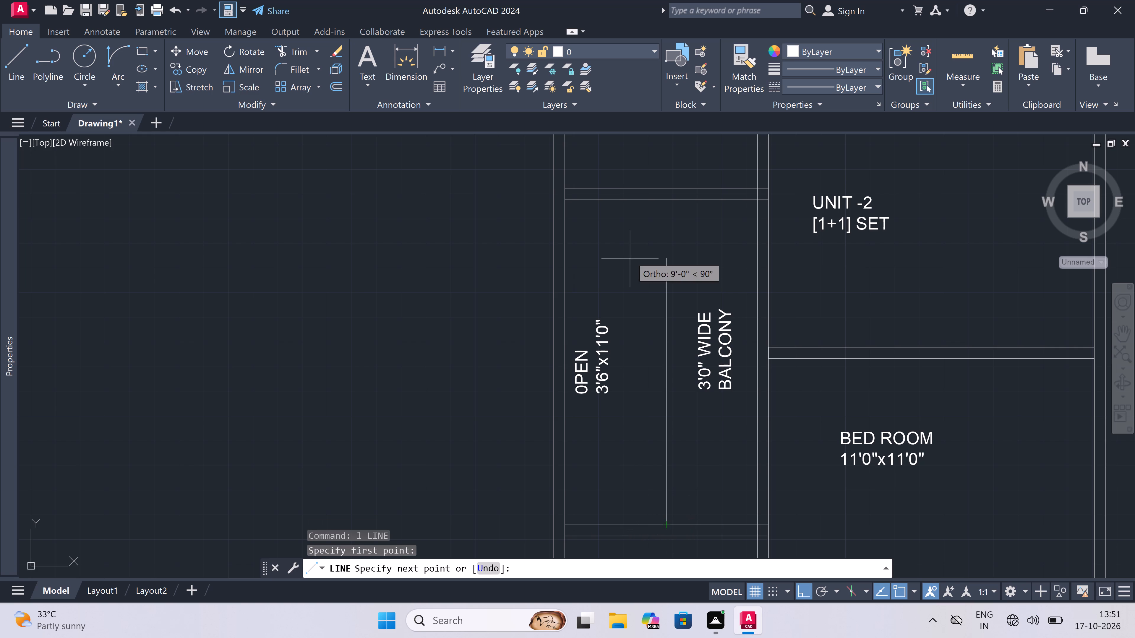
click(665, 196)
Draw two crossing diagonal lines from corner to corner of the open area beside UNIT -2, with Ortho off.
key(F8)
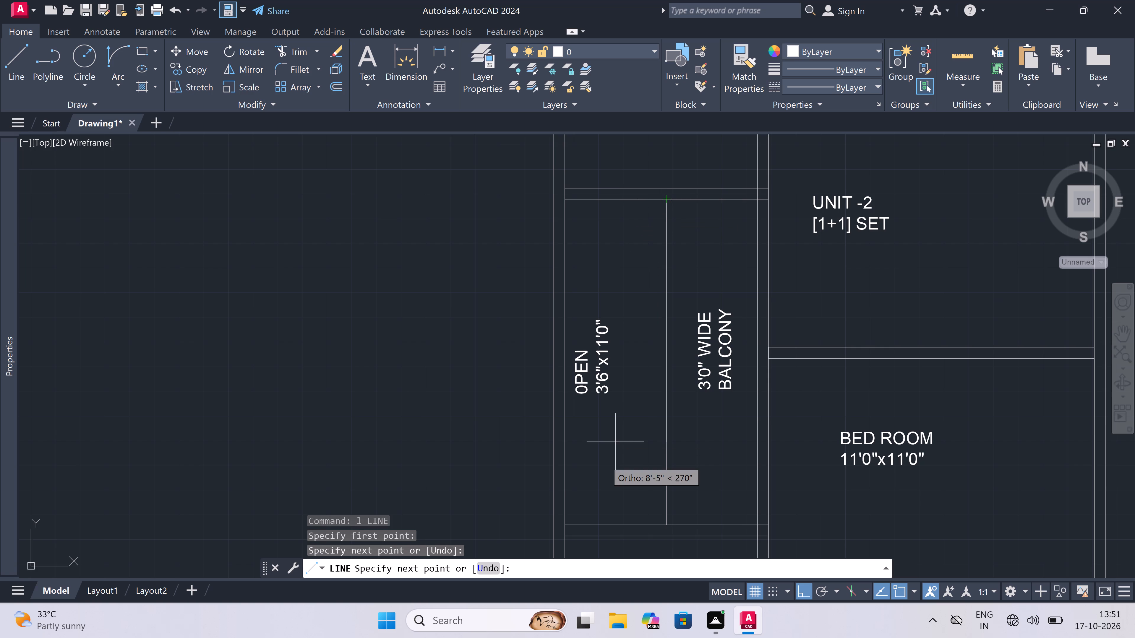
click(569, 523)
key(Escape)
key(space)
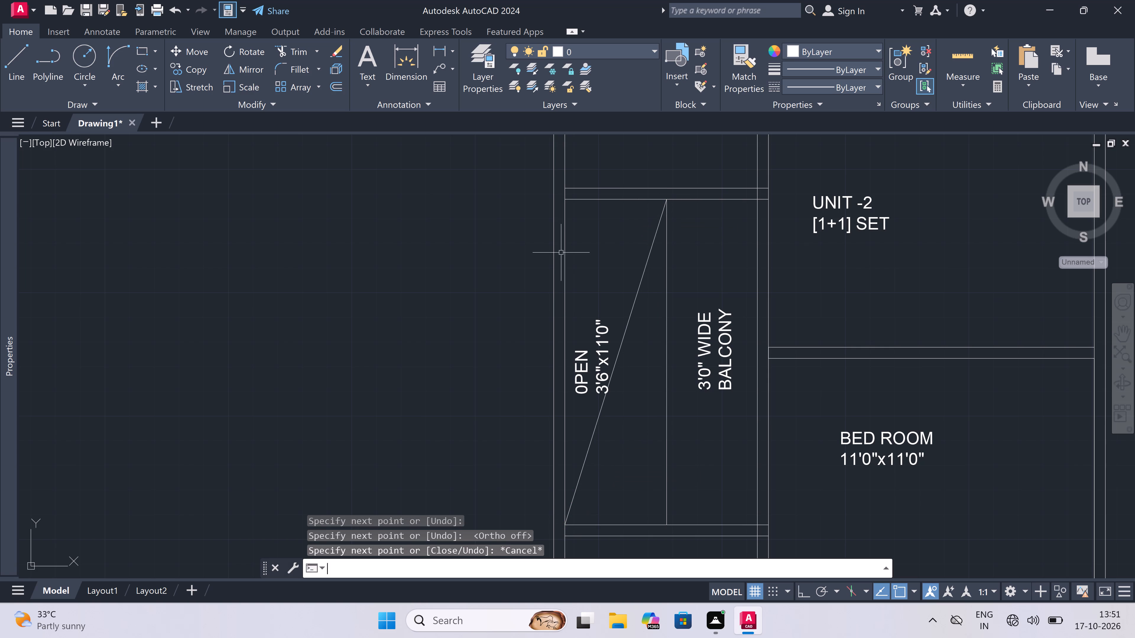
click(565, 195)
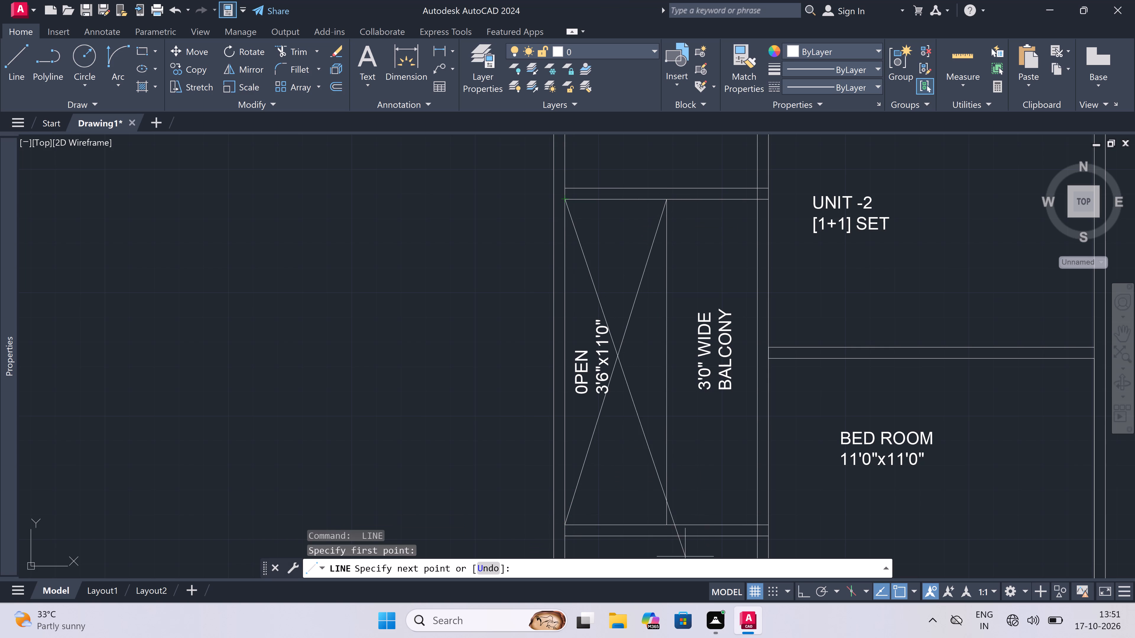
click(670, 523)
key(Escape)
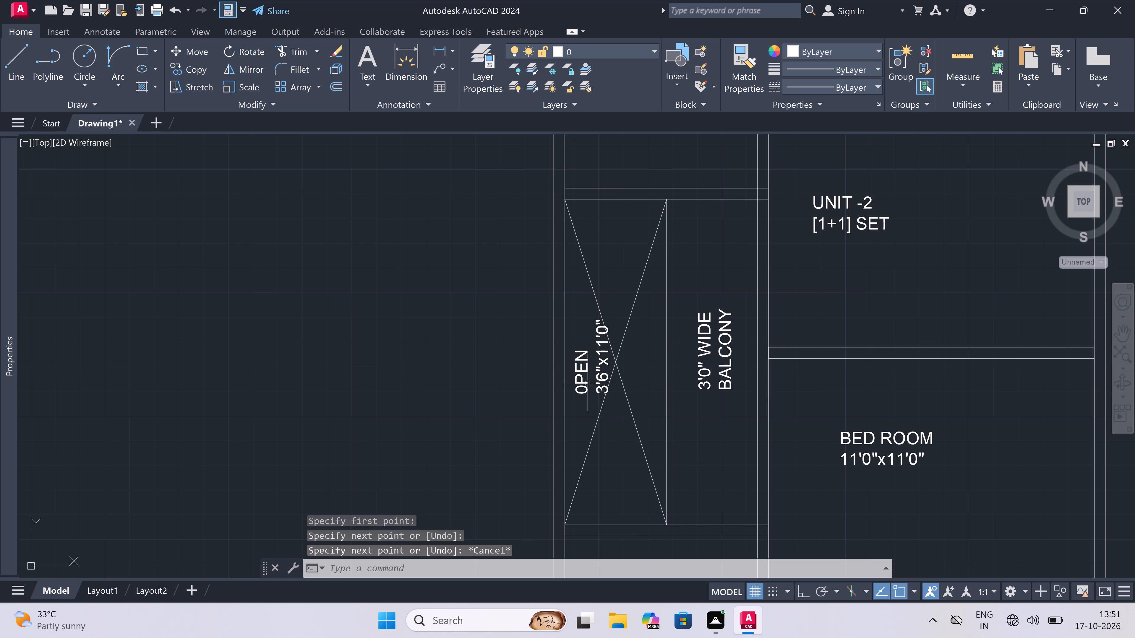
Move the OPEN 3'6"x11'0" label beside UNIT -2 sideways so it sits centred over the crossing diagonals.
click(570, 363)
click(578, 385)
click(578, 385)
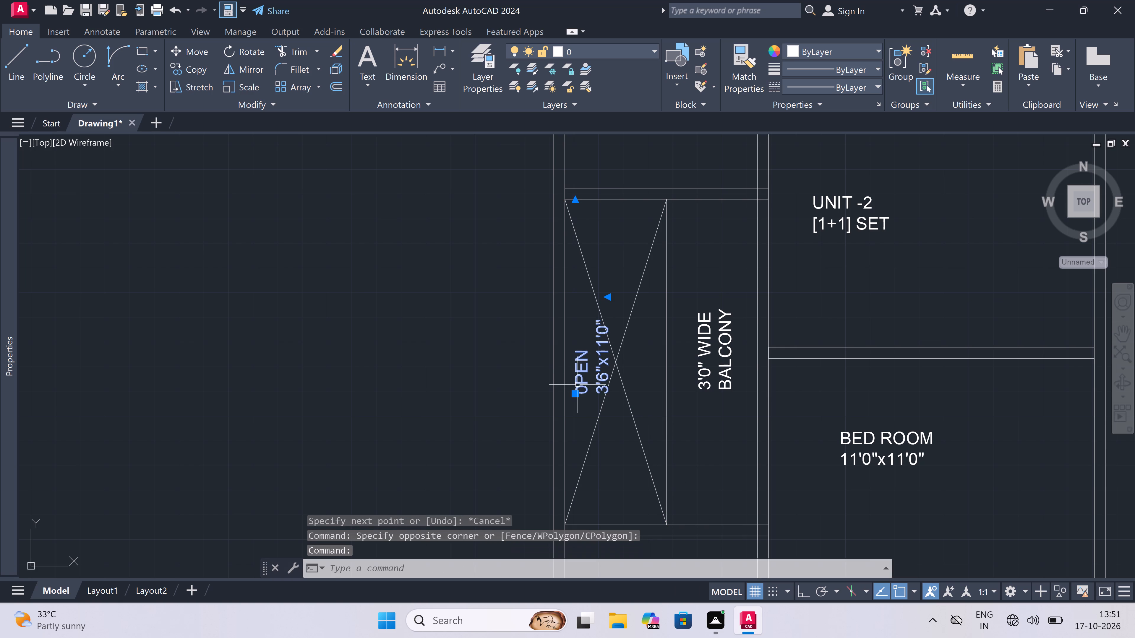
click(575, 395)
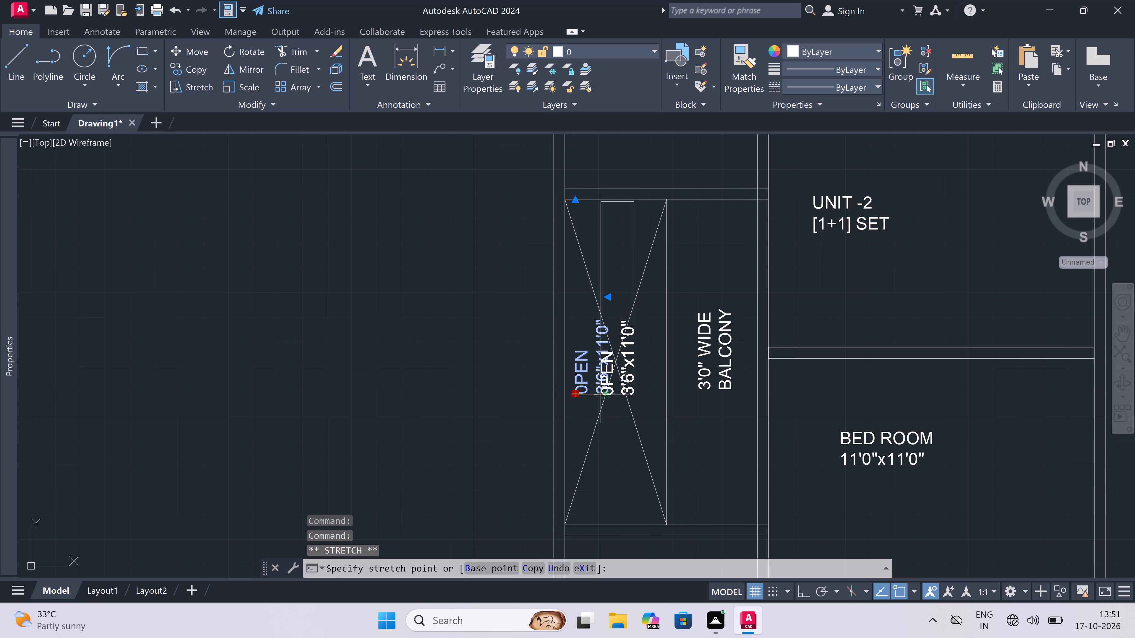
scroll(596, 388, up, 1)
click(597, 392)
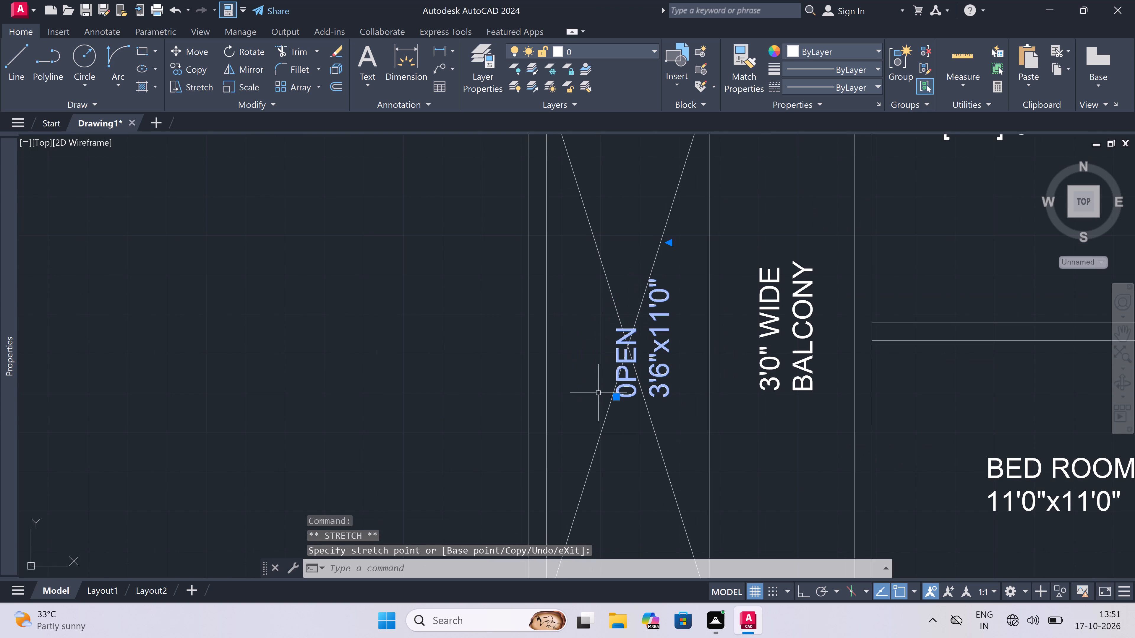
click(618, 396)
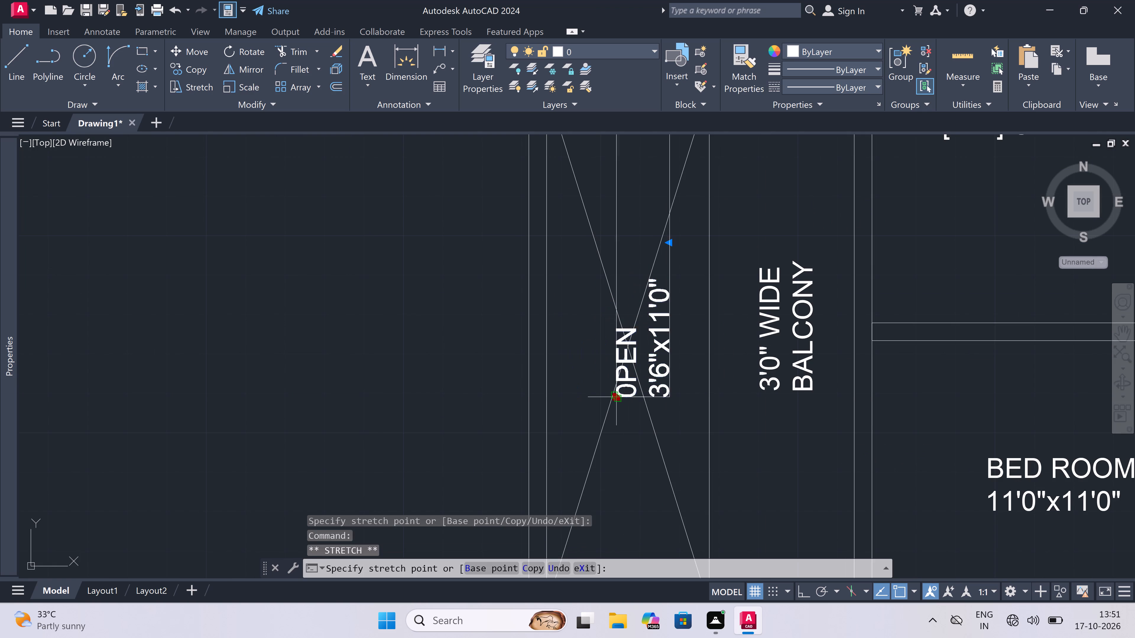
click(601, 396)
key(Escape)
Start a new line near the central passage wall beside the UNIT -2 rooms.
scroll(601, 396, down, 1)
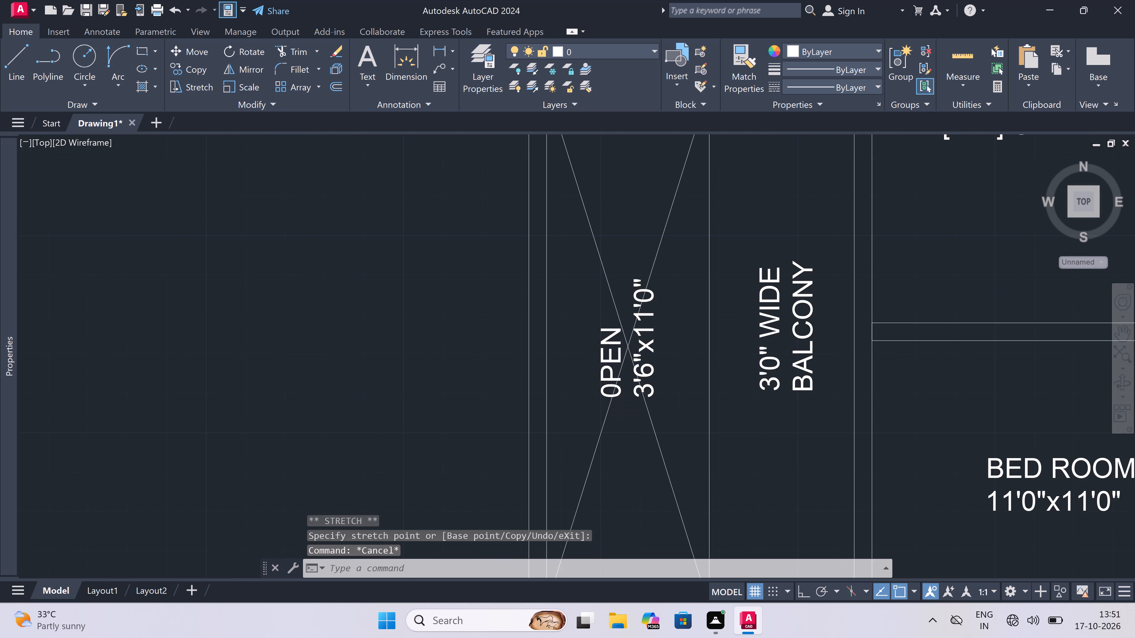
scroll(601, 396, down, 6)
scroll(653, 396, up, 1)
scroll(615, 391, up, 1)
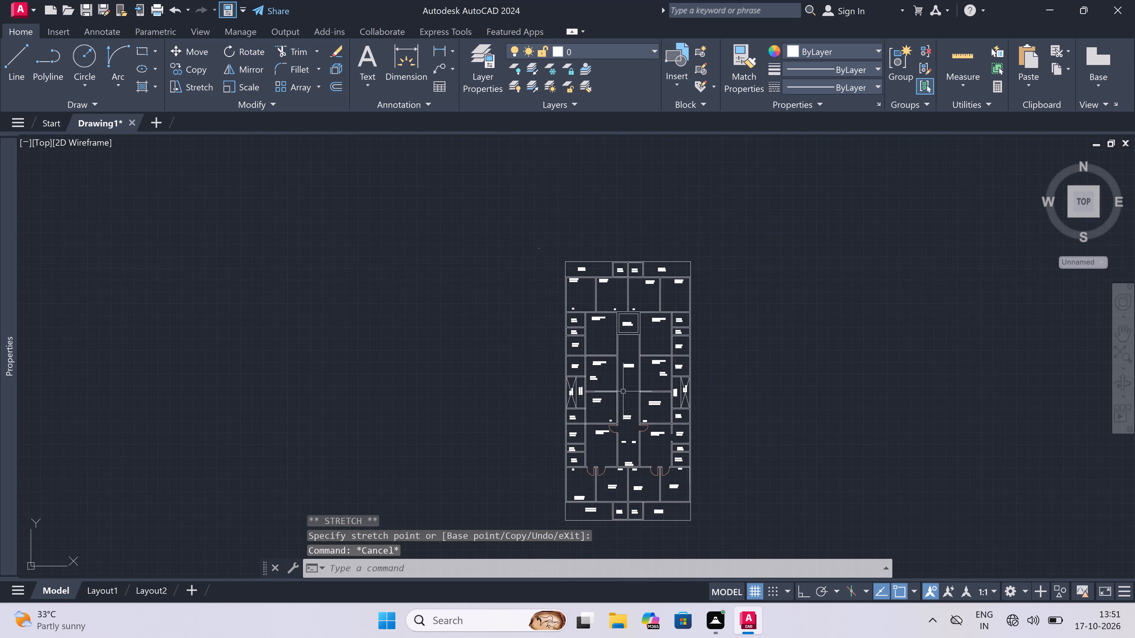
scroll(615, 391, up, 1)
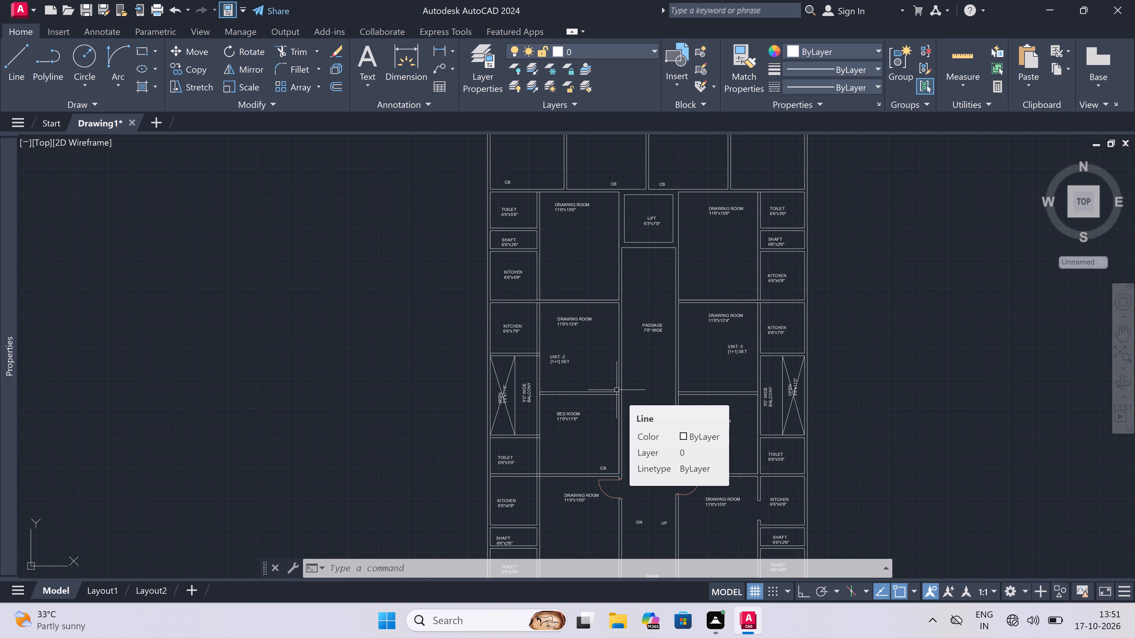
text(l)
key(space)
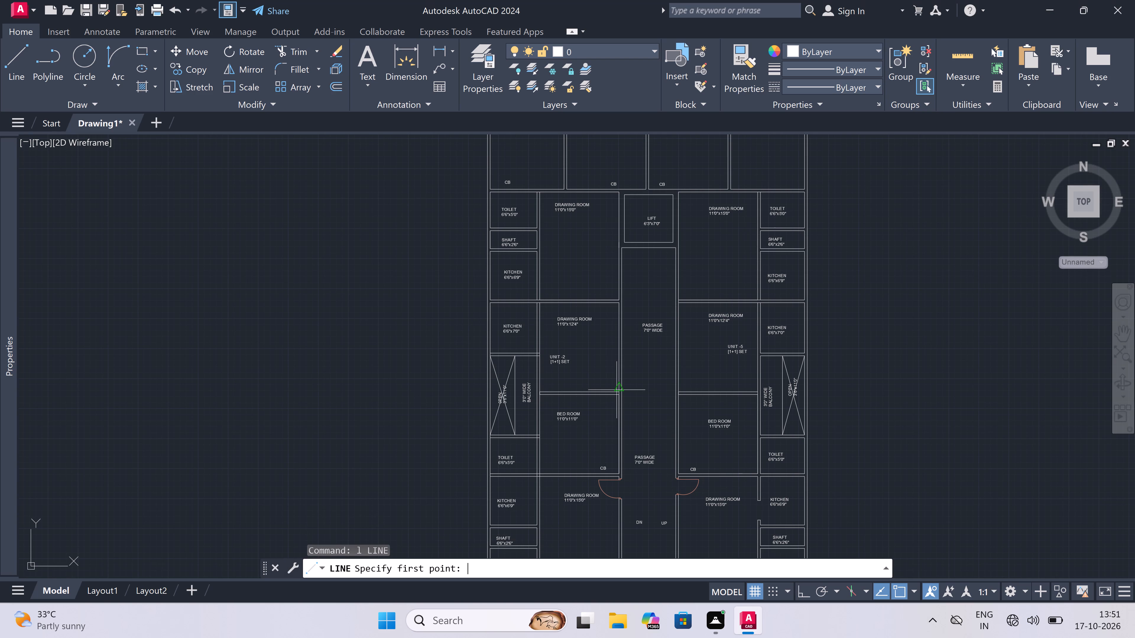
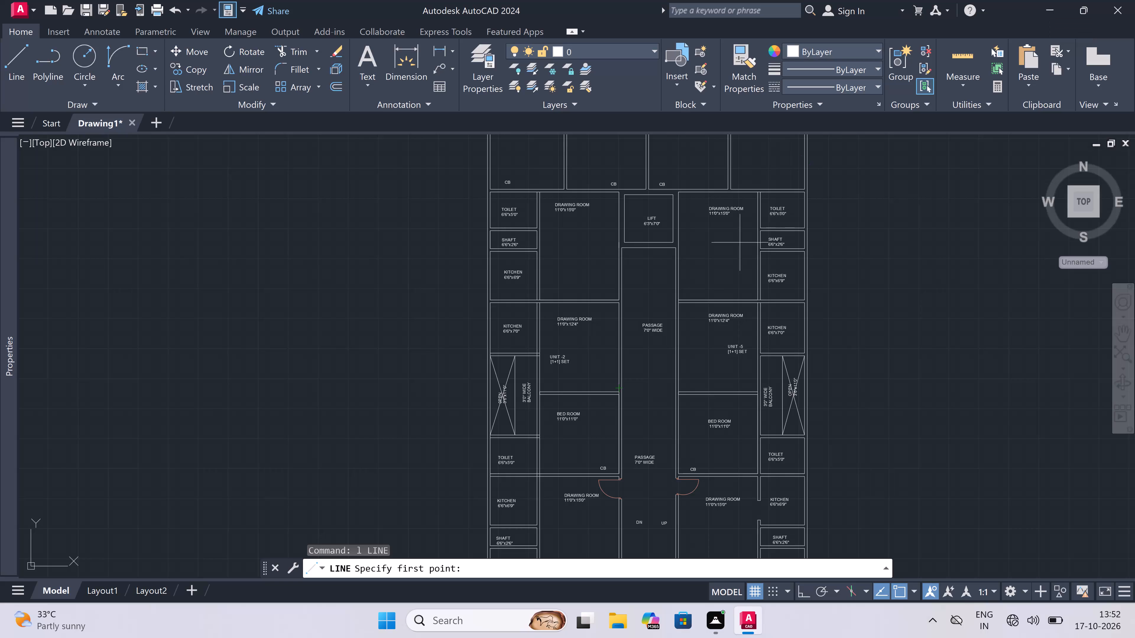
Make line1 the current layer.
scroll(667, 293, down, 2)
scroll(651, 326, up, 2)
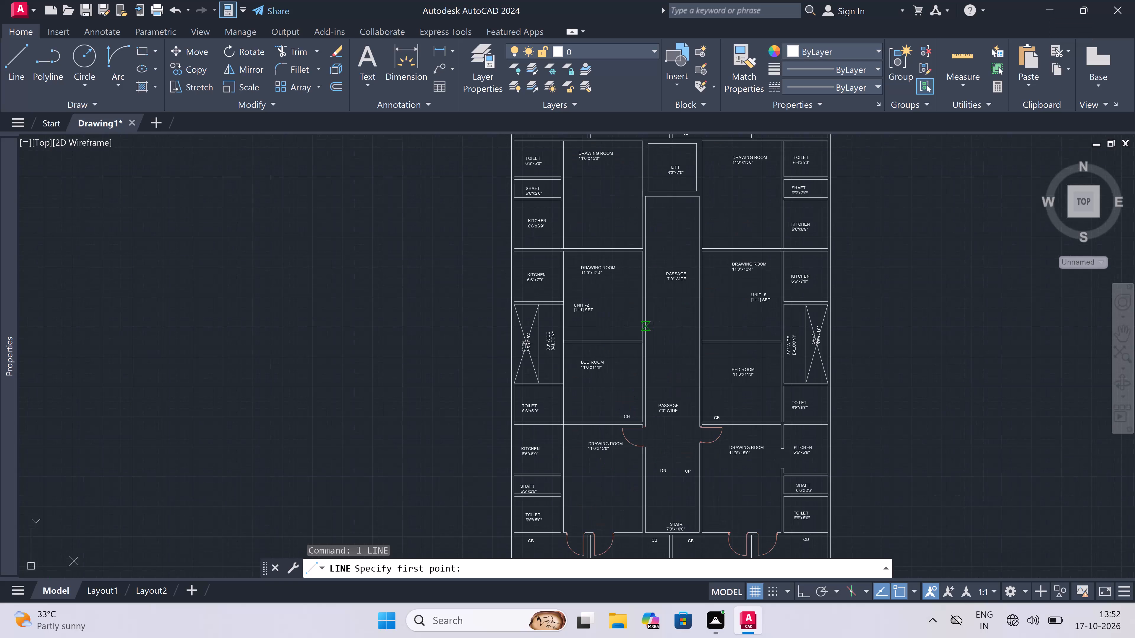
click(596, 55)
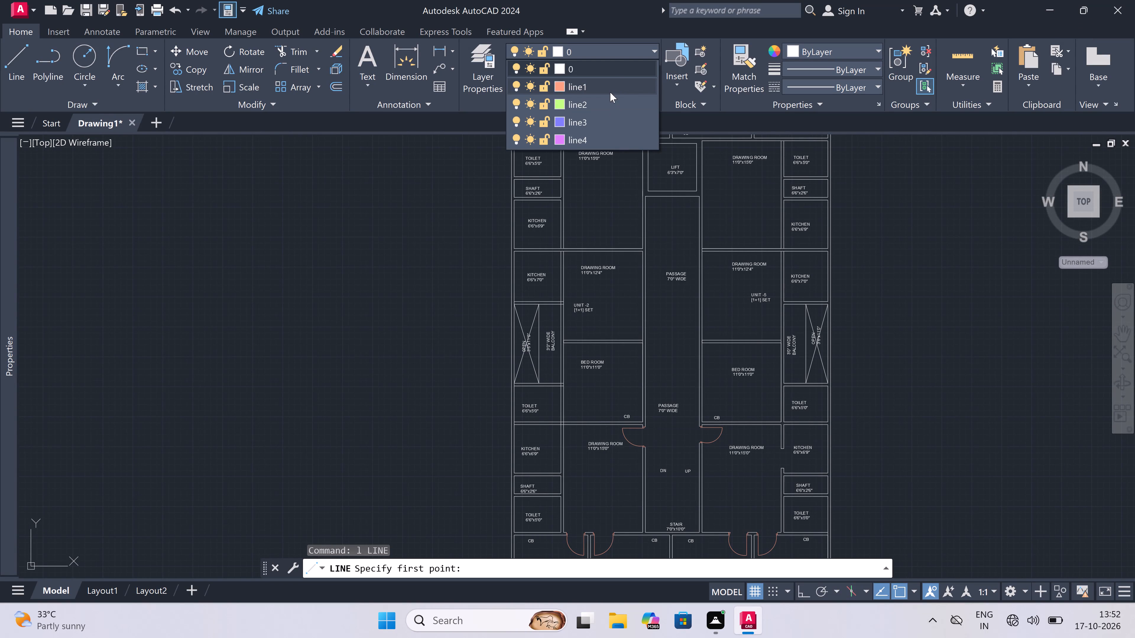
double_click(611, 89)
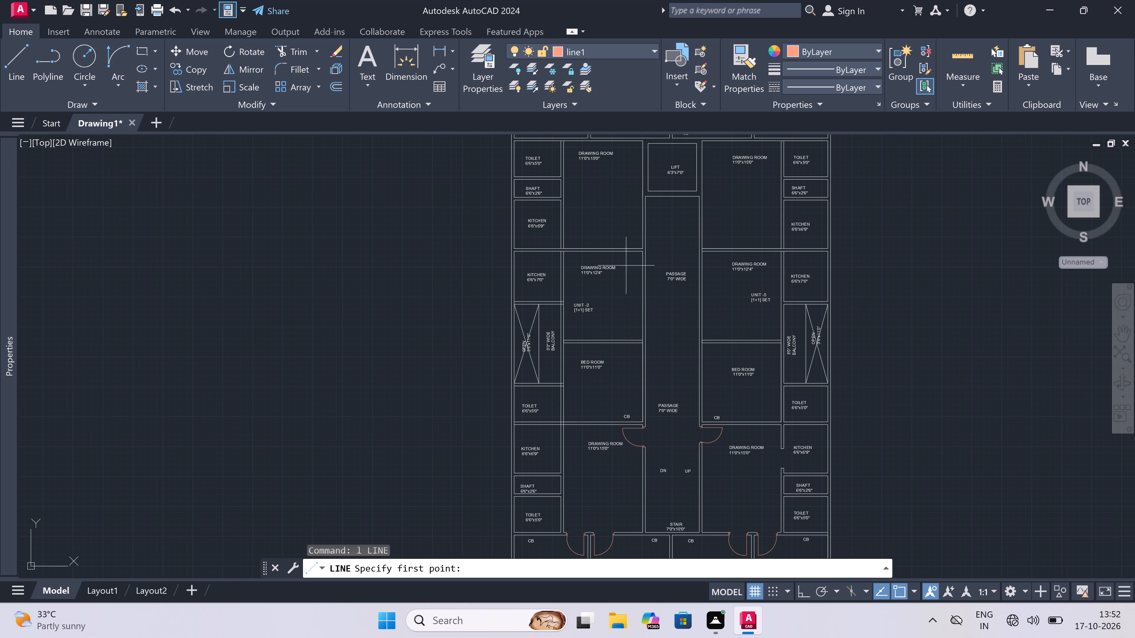
With Ortho on, draw the UNIT -2 drawing room door's upper jamb across the passage wall, a 2" stop down and a 3' leaf into the room.
scroll(626, 264, up, 2)
scroll(672, 239, up, 2)
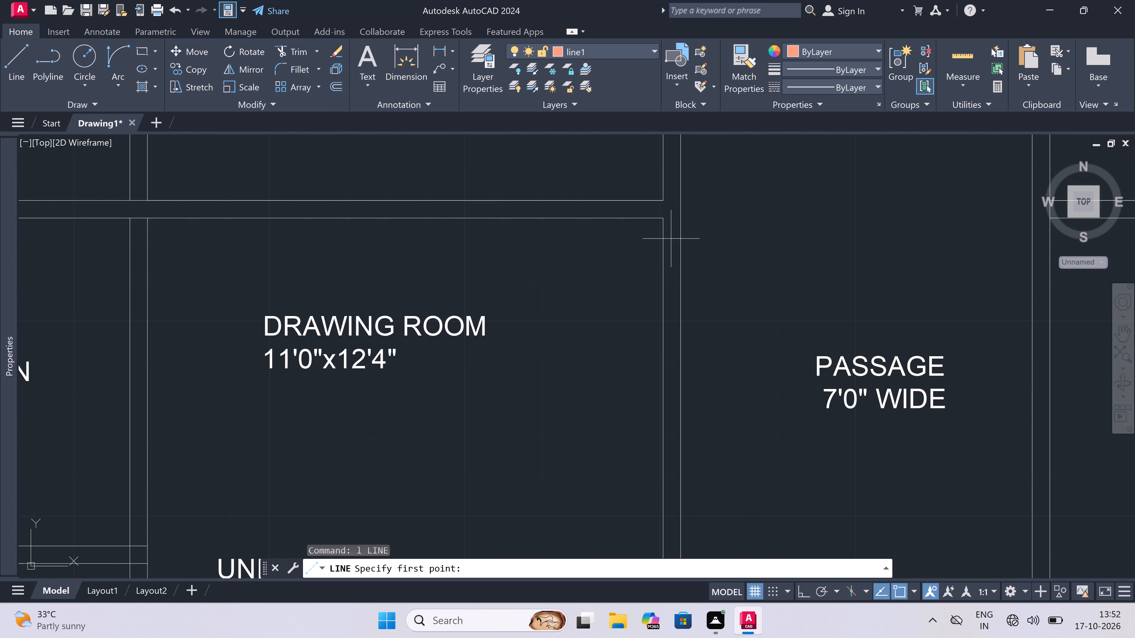
double_click(666, 237)
click(694, 240)
scroll(669, 235, up, 2)
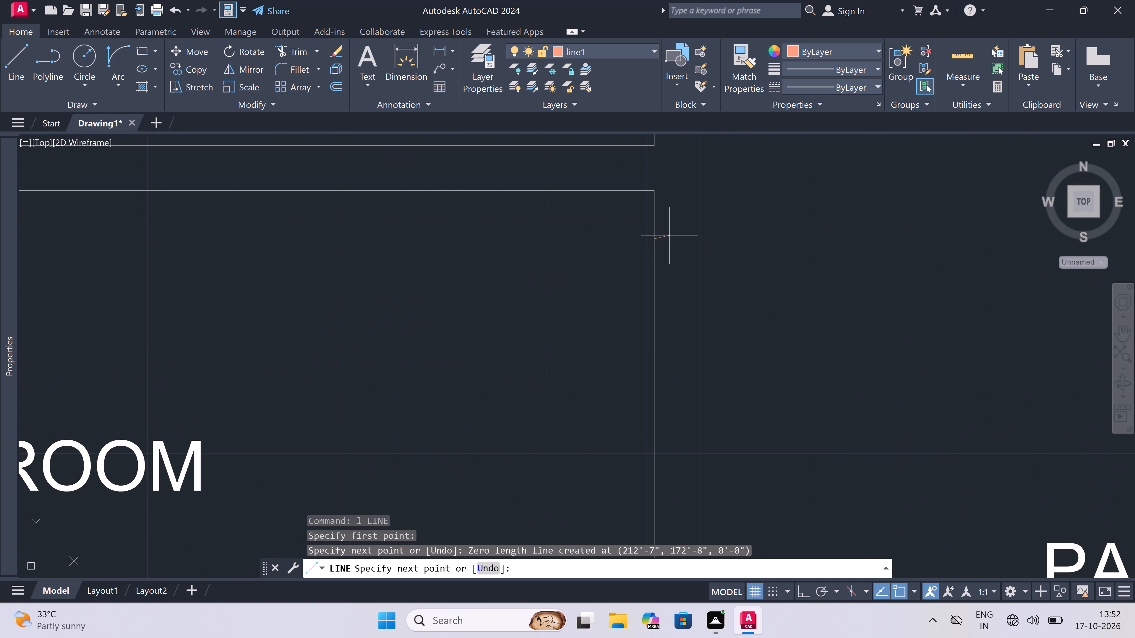
key(F8)
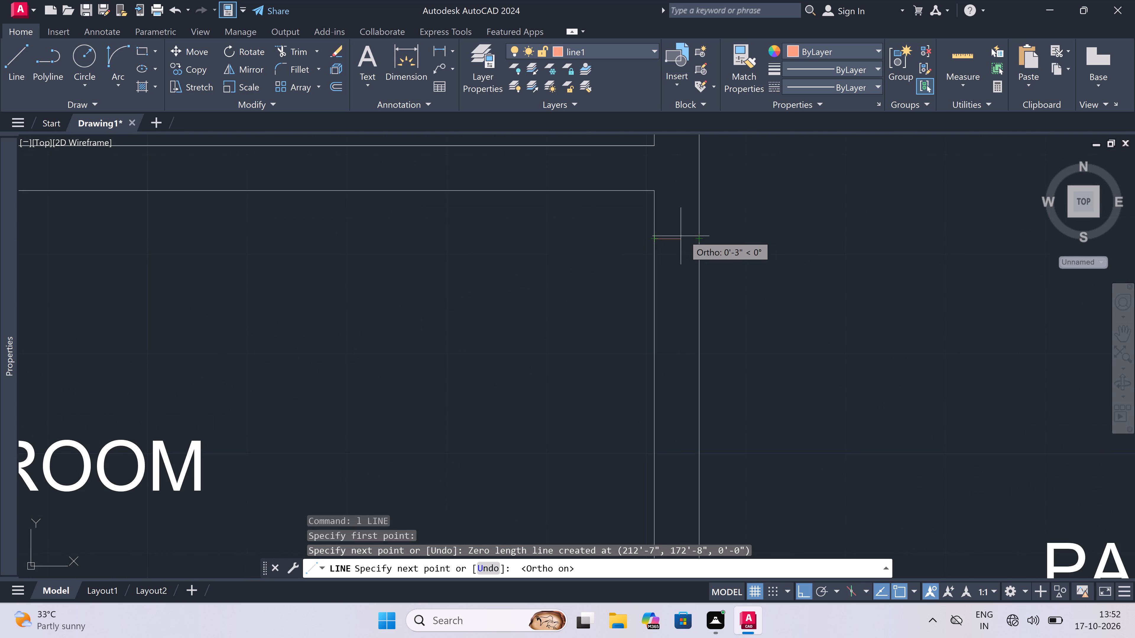
click(695, 240)
double_click(673, 237)
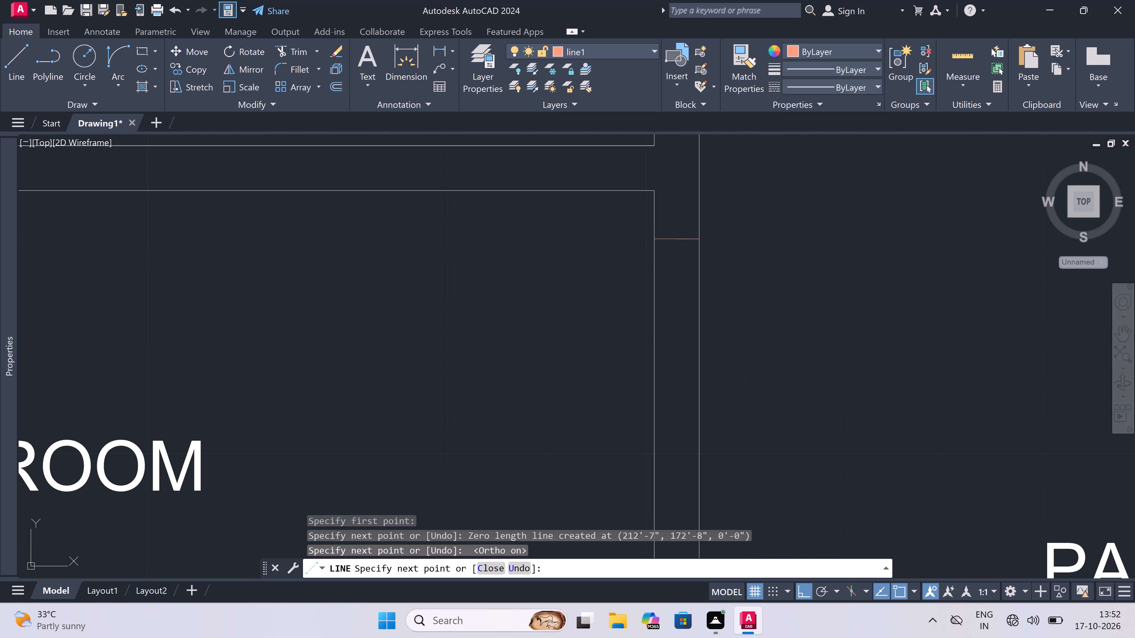
key(2)
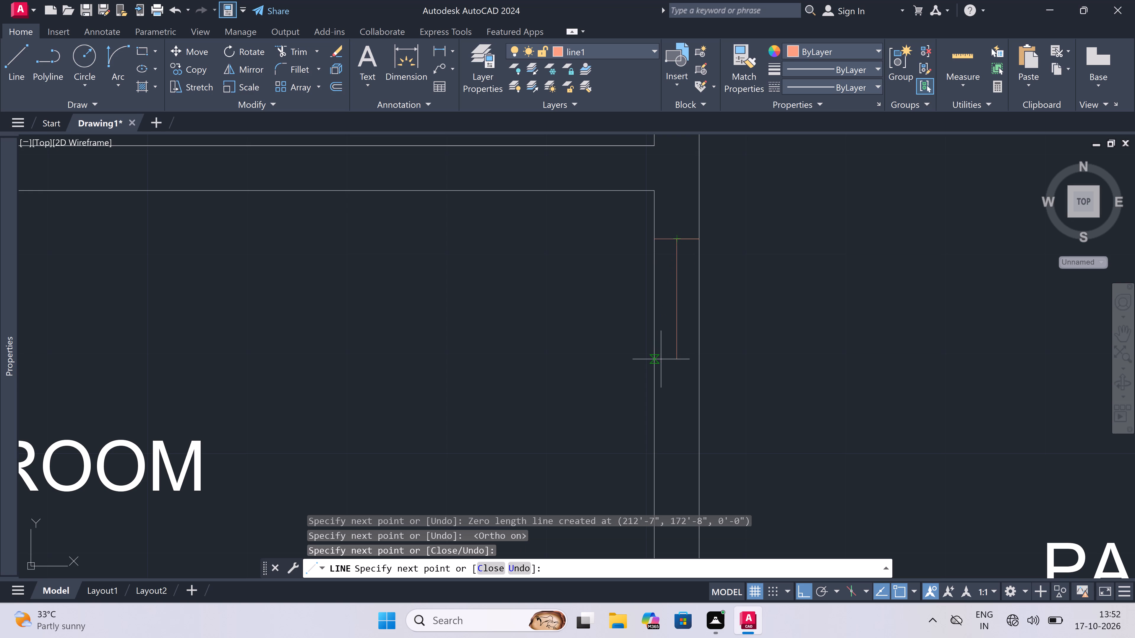
text(")
key(space)
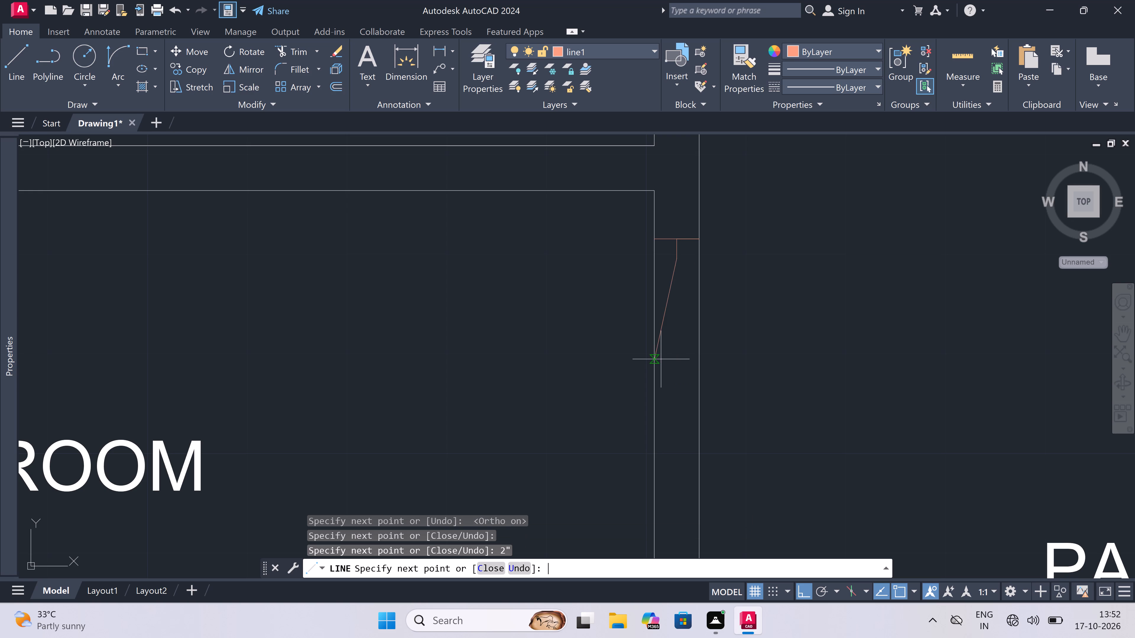
text(3')
key(space)
key(Escape)
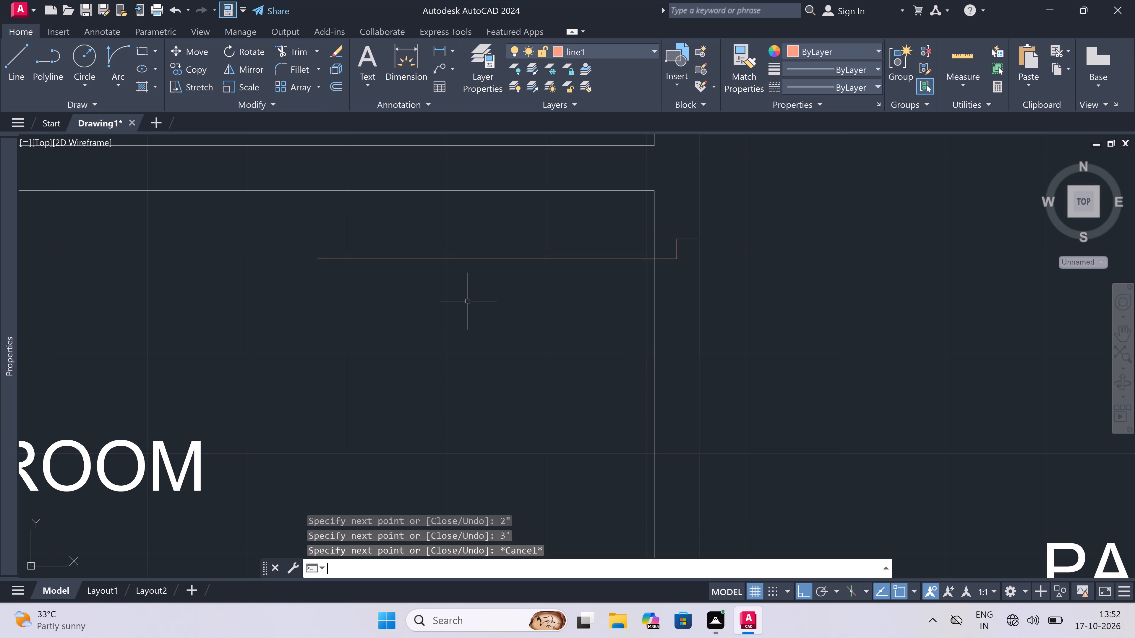
Draw the lower jamb line across the same passage wall below the door leaf, with a 2" stop upward from its midpoint.
key(space)
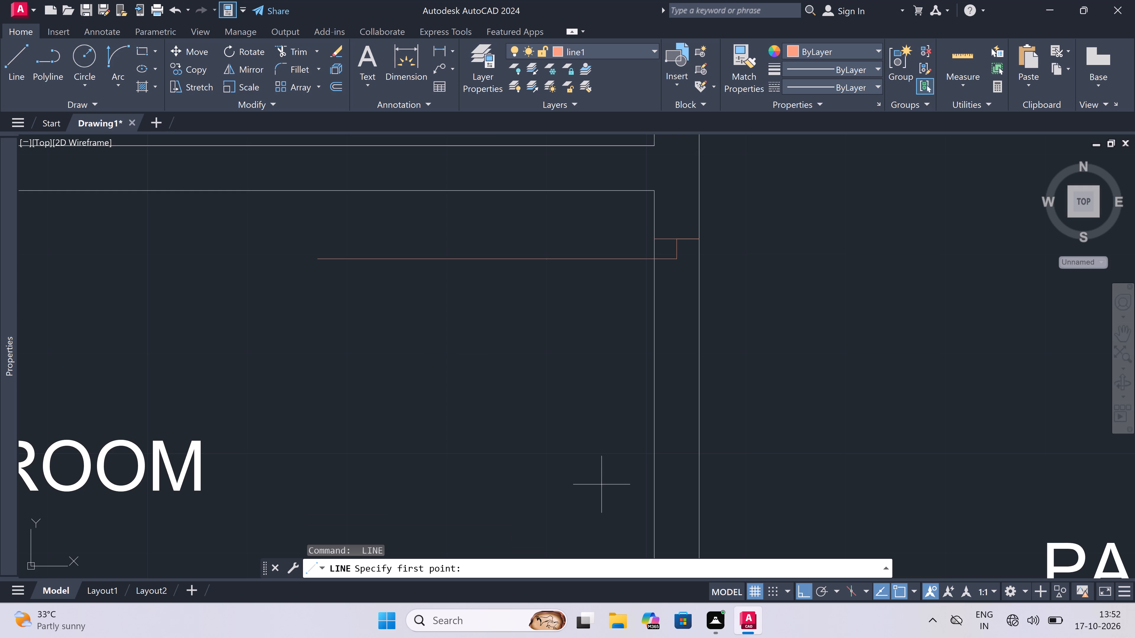
scroll(570, 381, down, 3)
scroll(589, 430, up, 1)
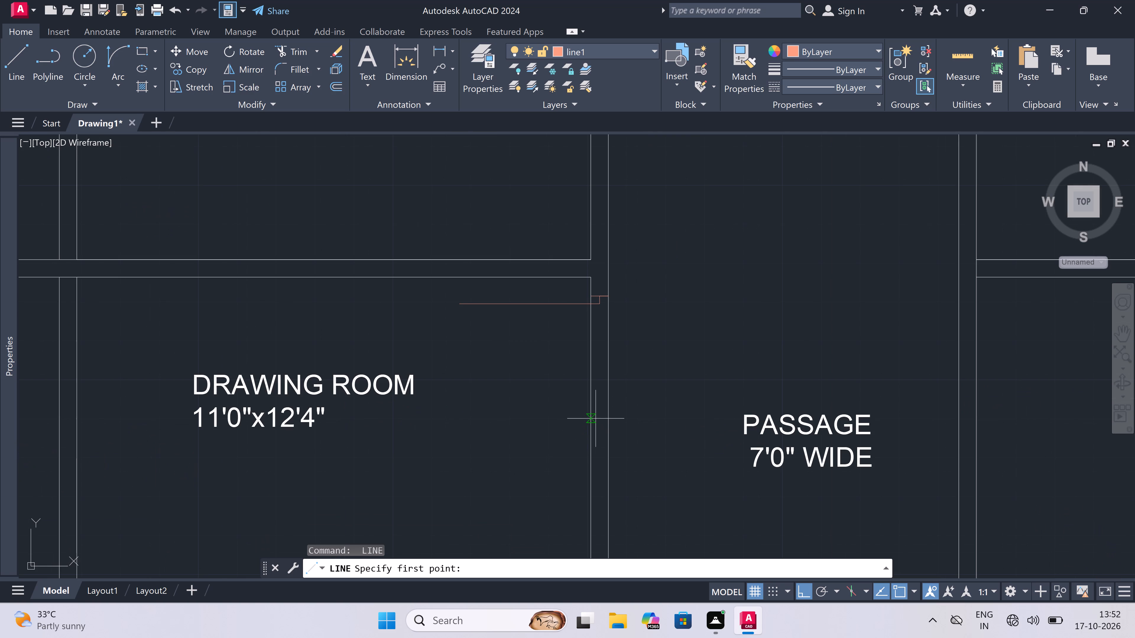
click(596, 419)
click(608, 418)
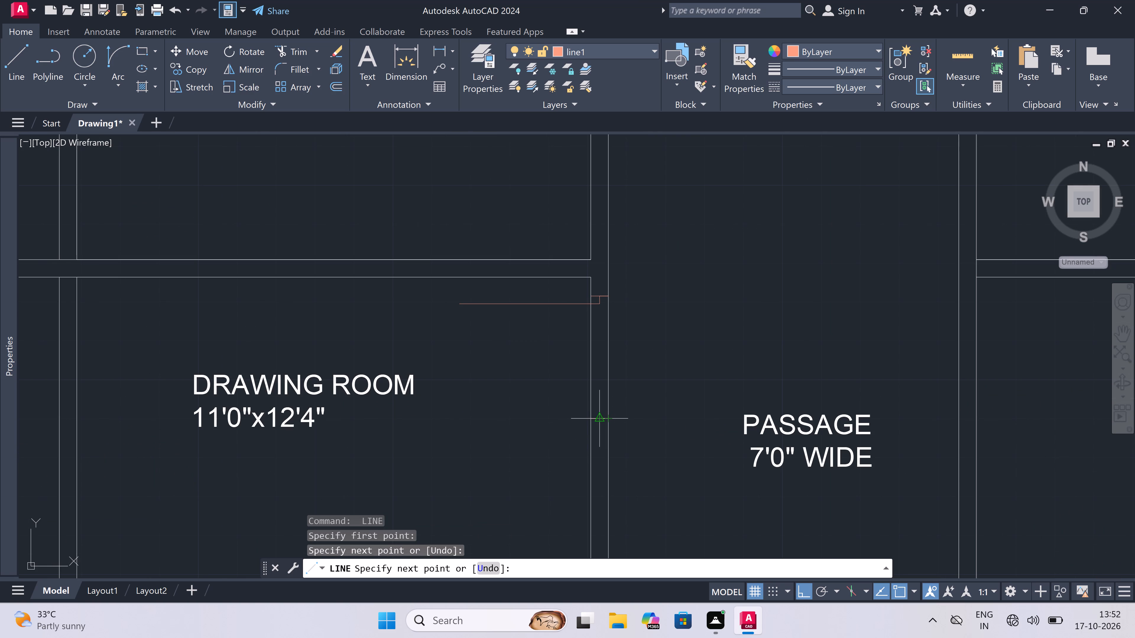
click(604, 419)
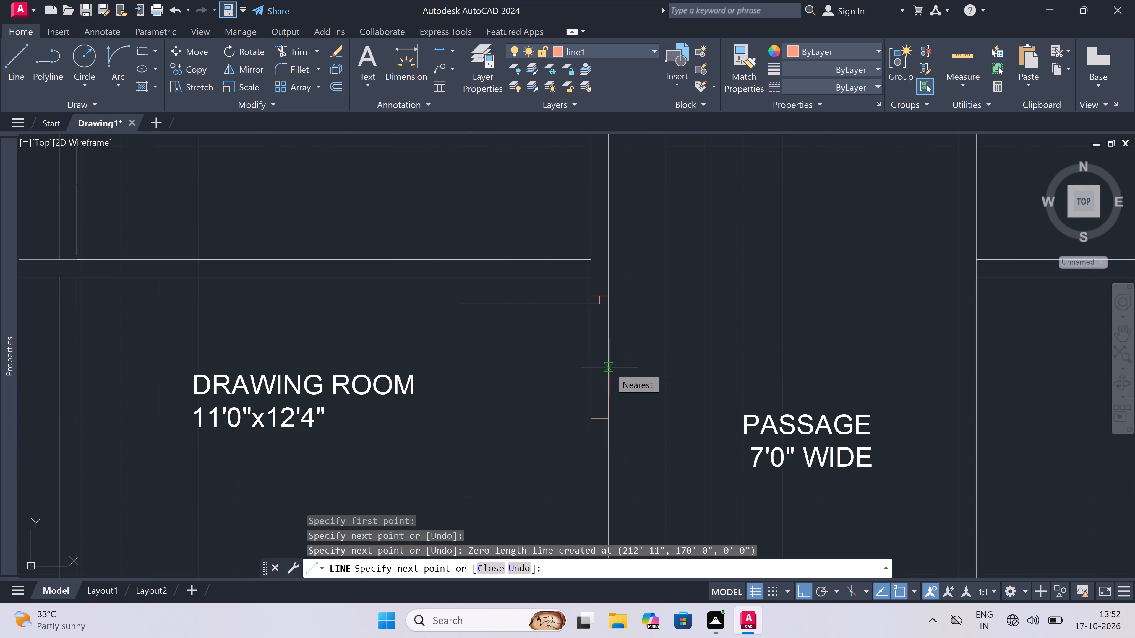
key(Escape)
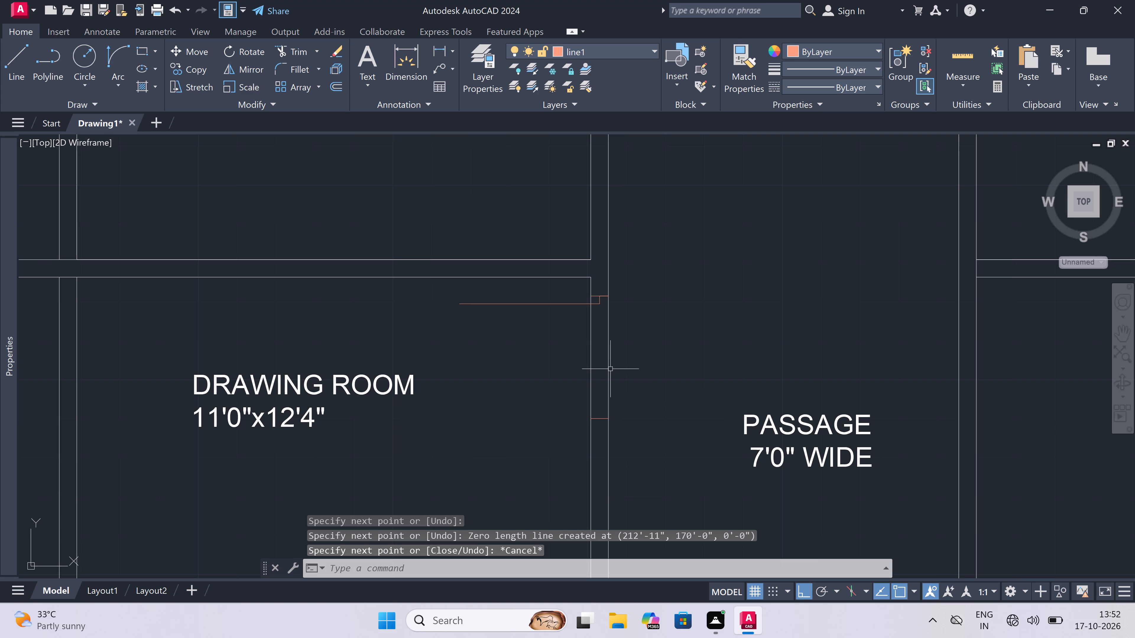
key(space)
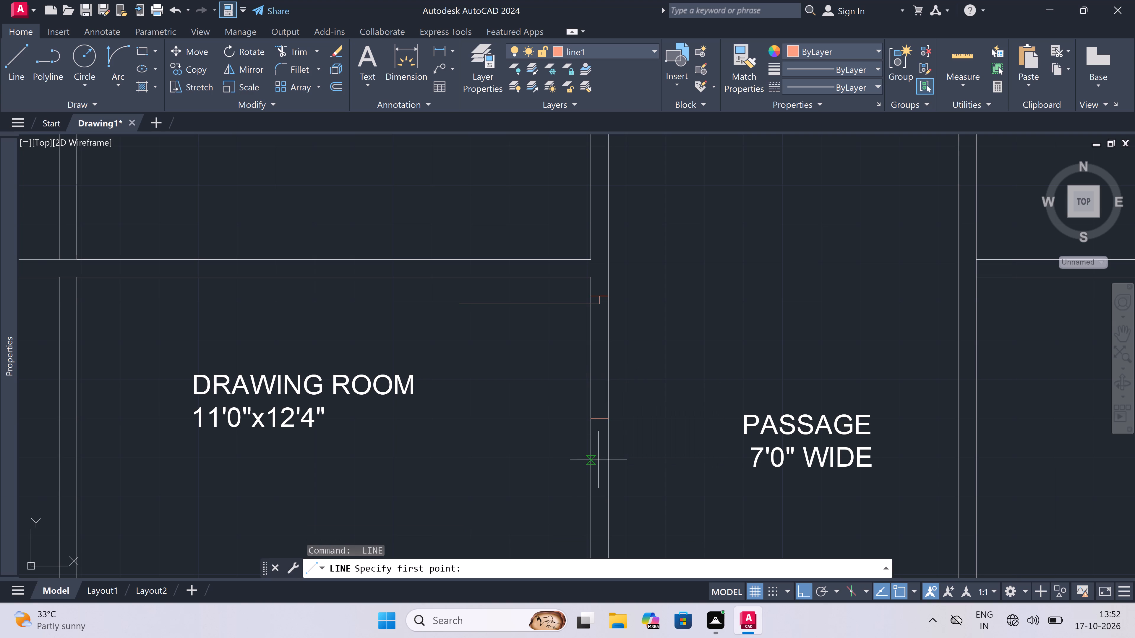
double_click(601, 420)
key(2)
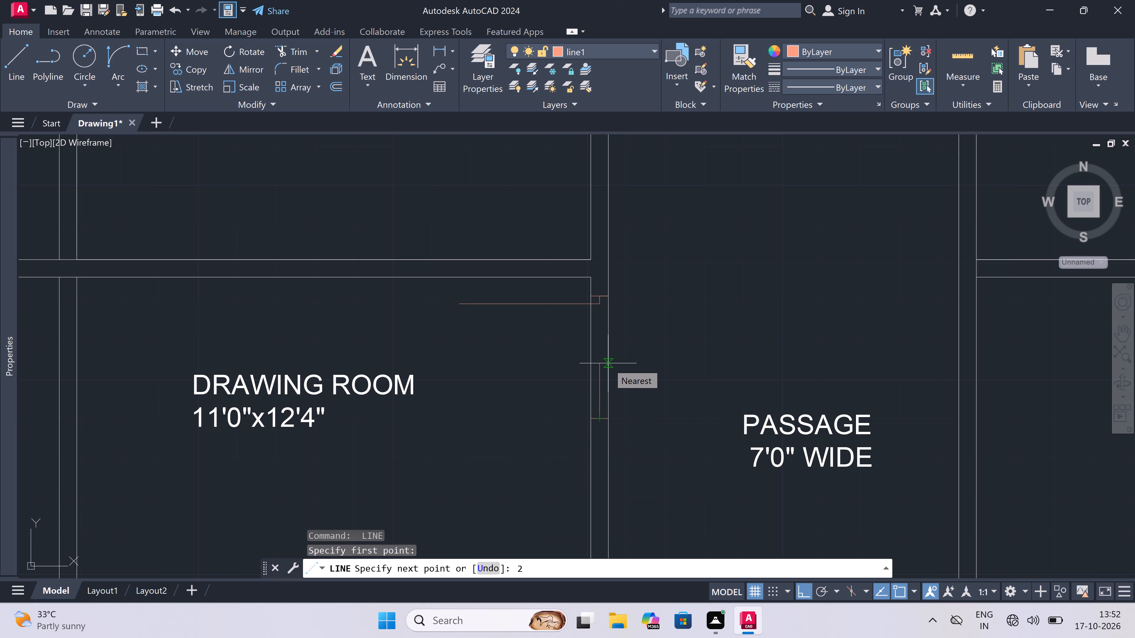
text(")
key(space)
key(Escape)
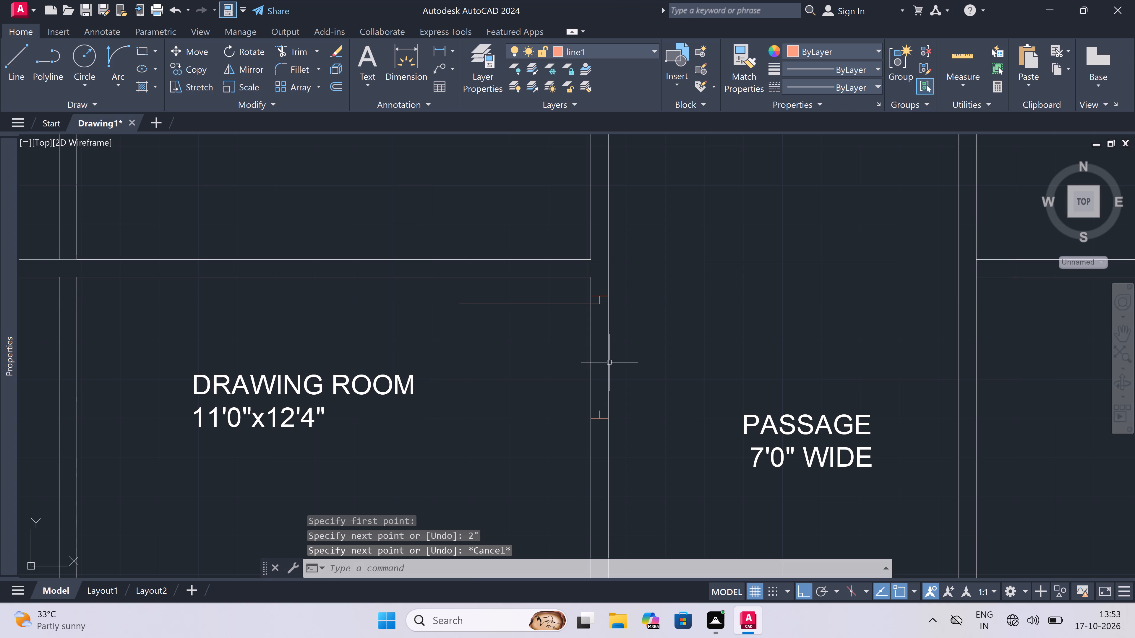
Draw the door swing arc from the free end of the leaf to the tip of the lower 2" stop, curving into the drawing room.
click(114, 56)
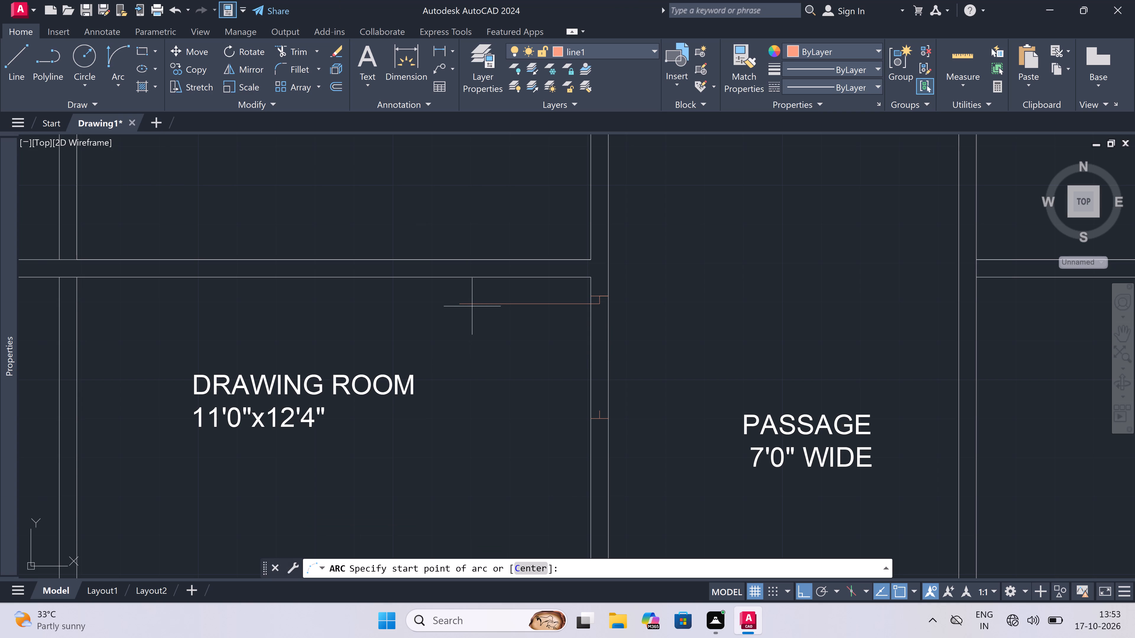
double_click(462, 303)
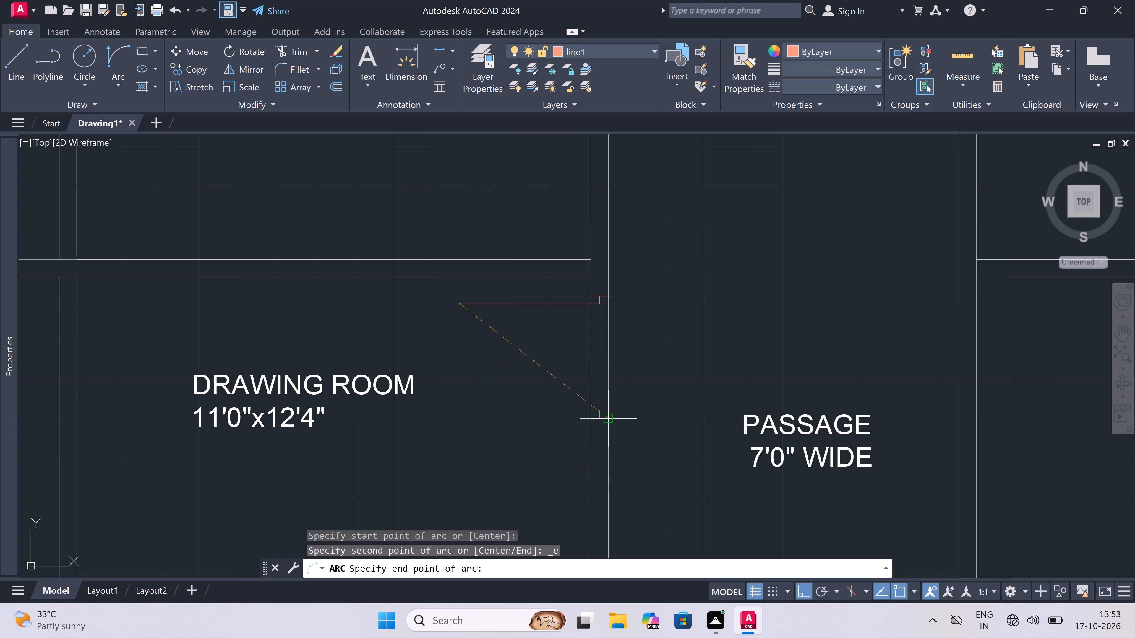
double_click(599, 410)
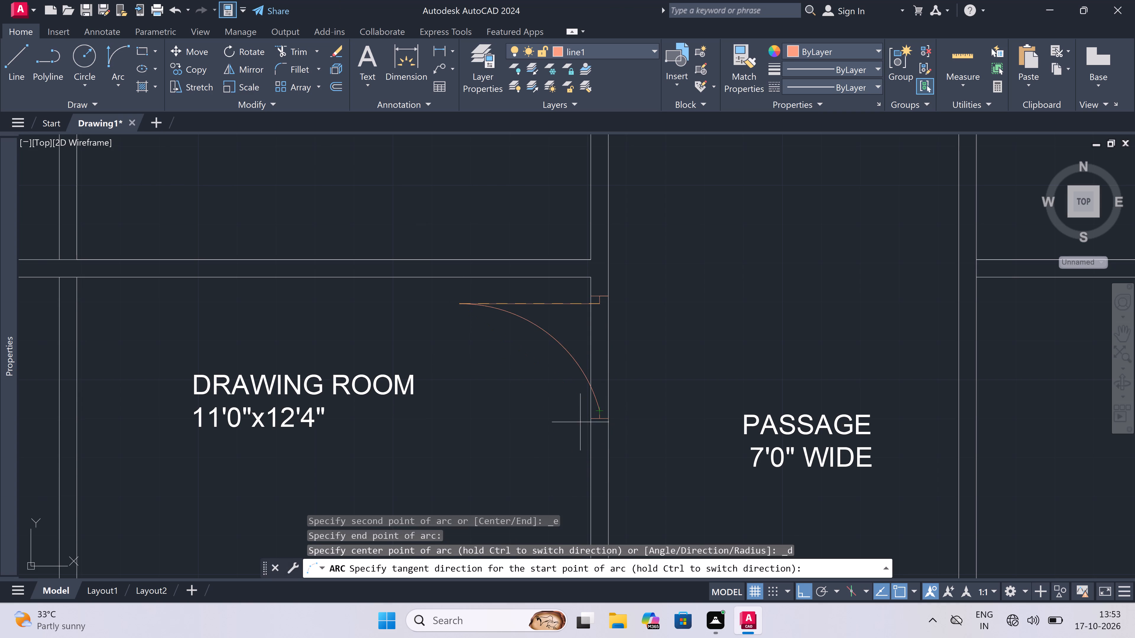
double_click(550, 441)
Trim both passage wall lines between the two jambs to open the UNIT -2 drawing room doorway.
text(tr)
key(space)
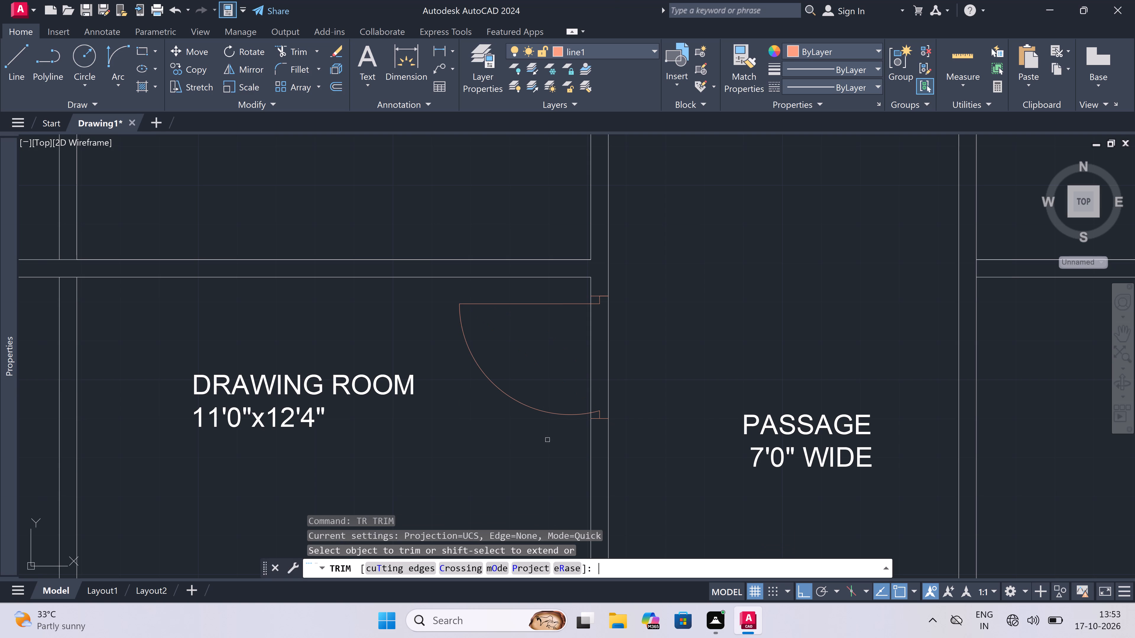
click(583, 353)
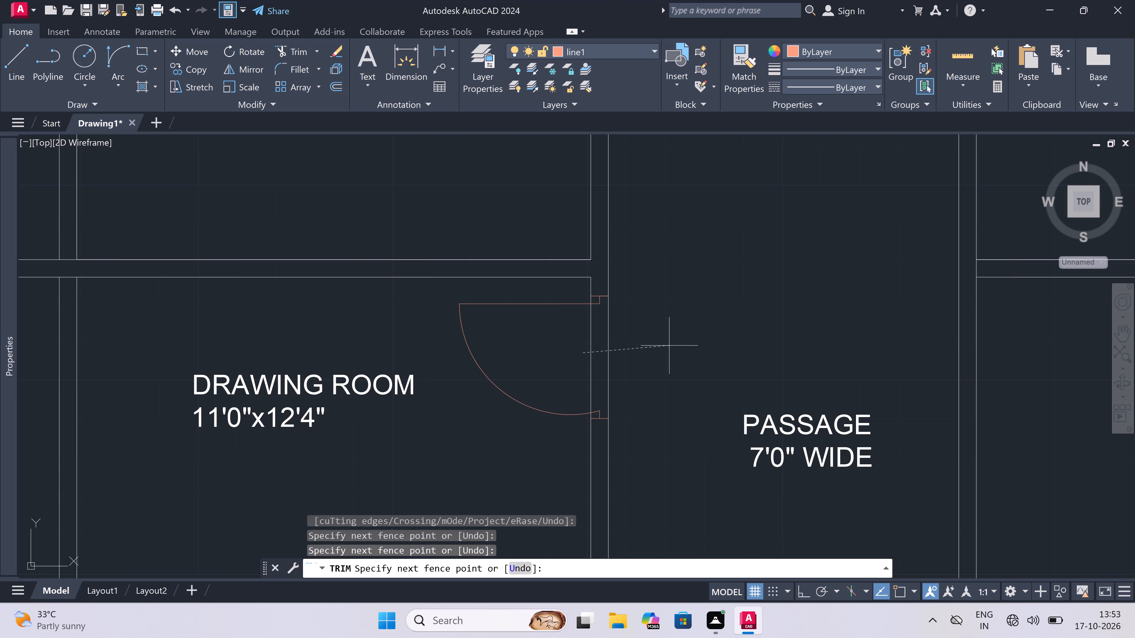
click(669, 346)
scroll(616, 351, down, 3)
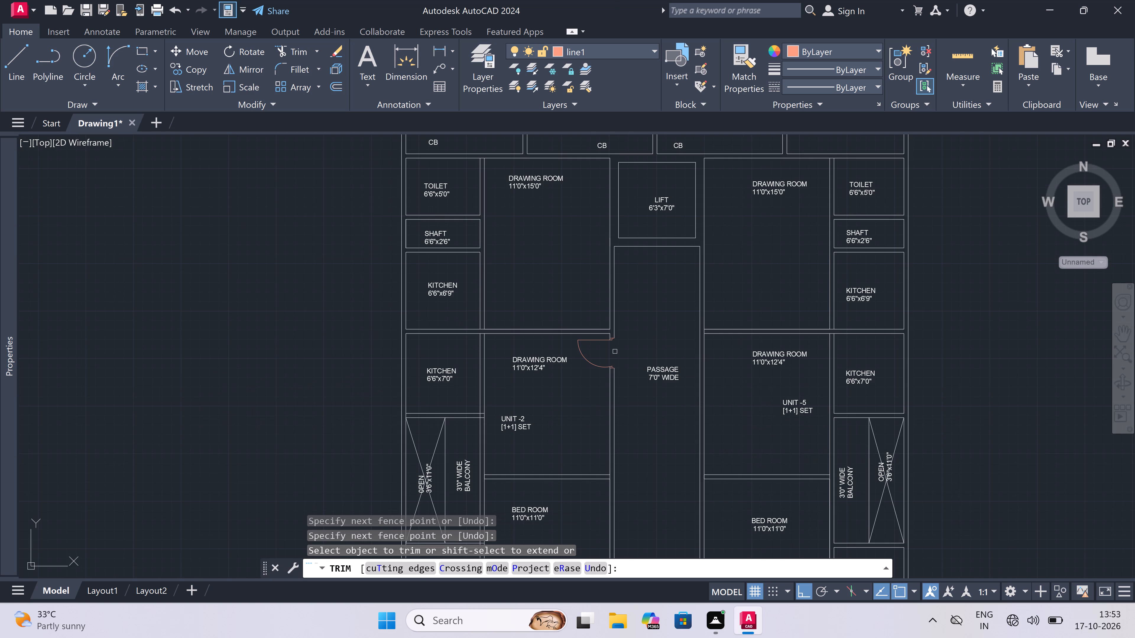
key(Escape)
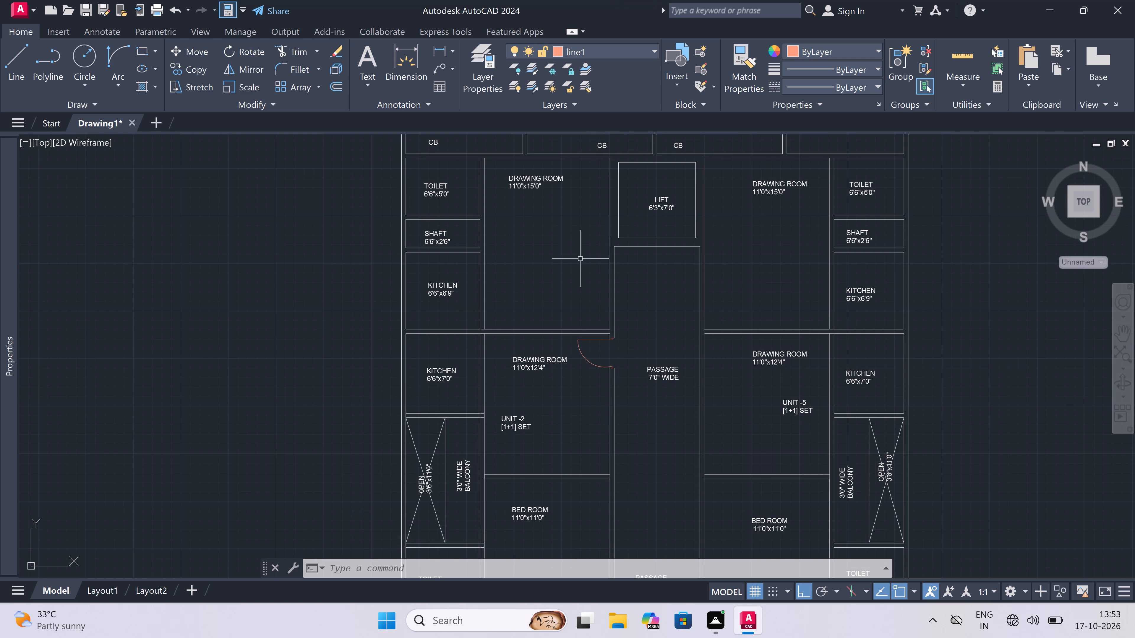
Draw the UNIT -5 drawing room door's upper jamb across the opposite passage wall, a 2" stop down and a 3' leaf into the room.
scroll(579, 404, down, 3)
scroll(601, 391, up, 4)
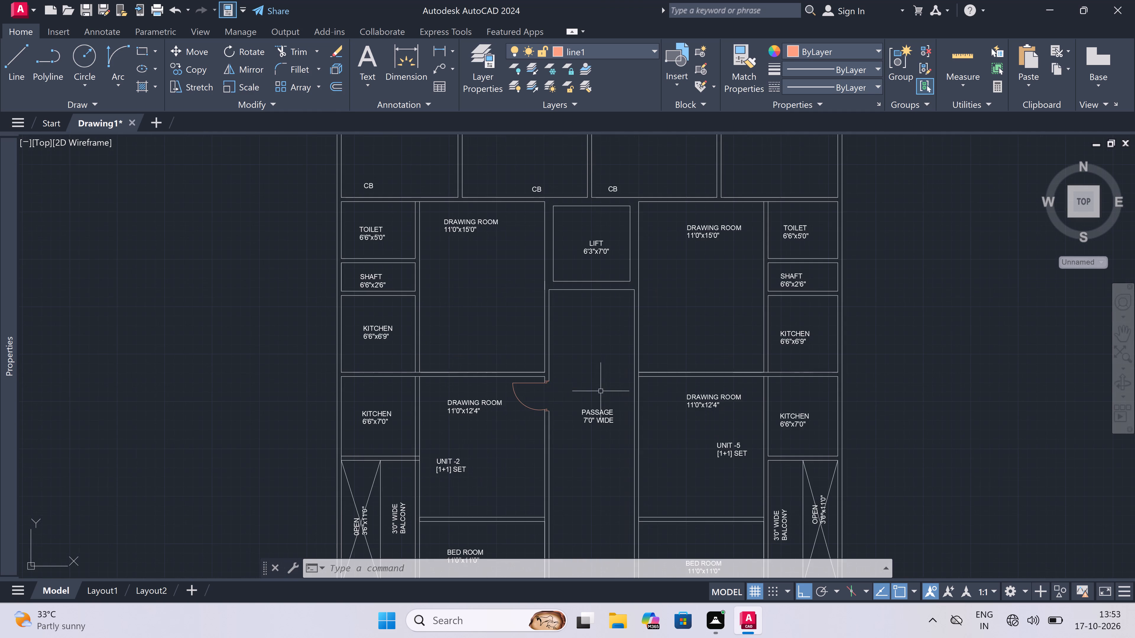
scroll(613, 383, up, 1)
text(l)
key(space)
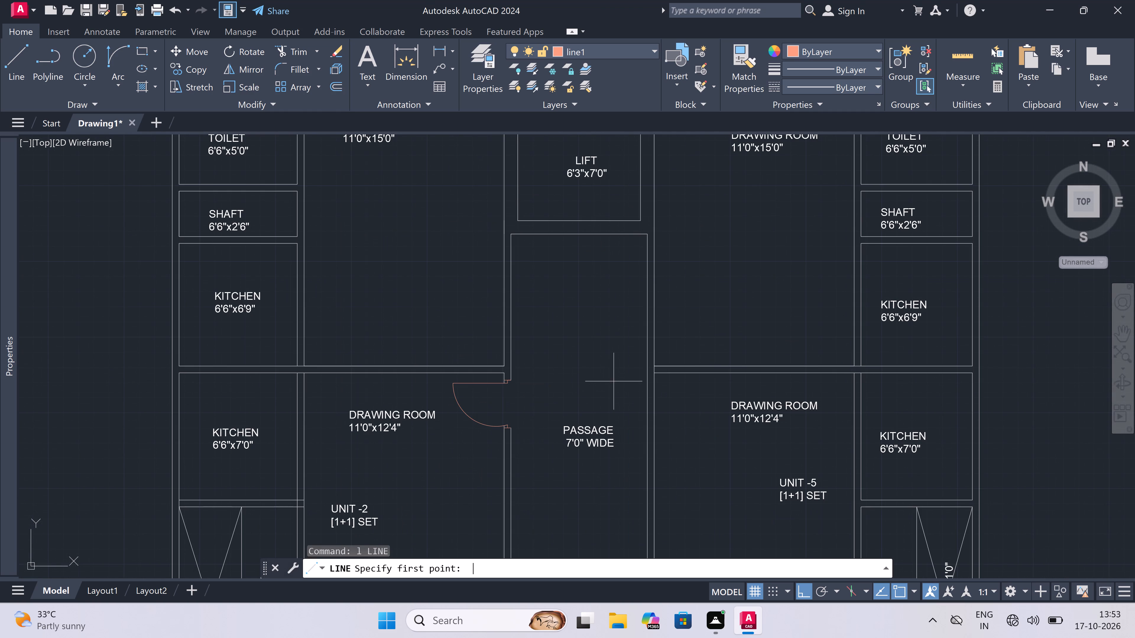
scroll(640, 364, up, 2)
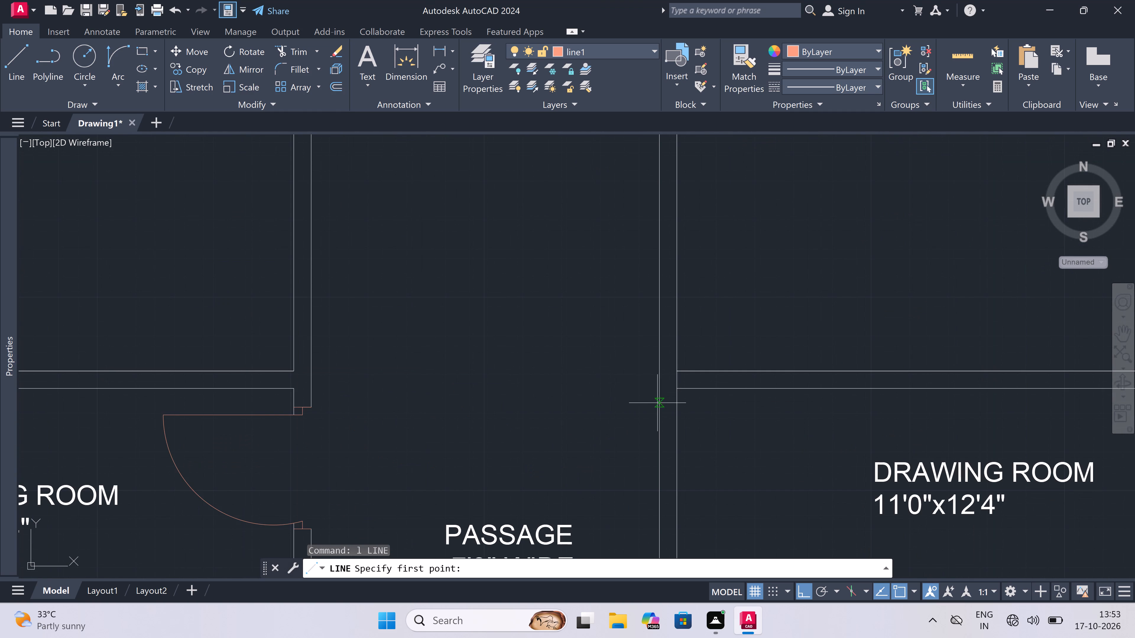
click(661, 406)
click(676, 407)
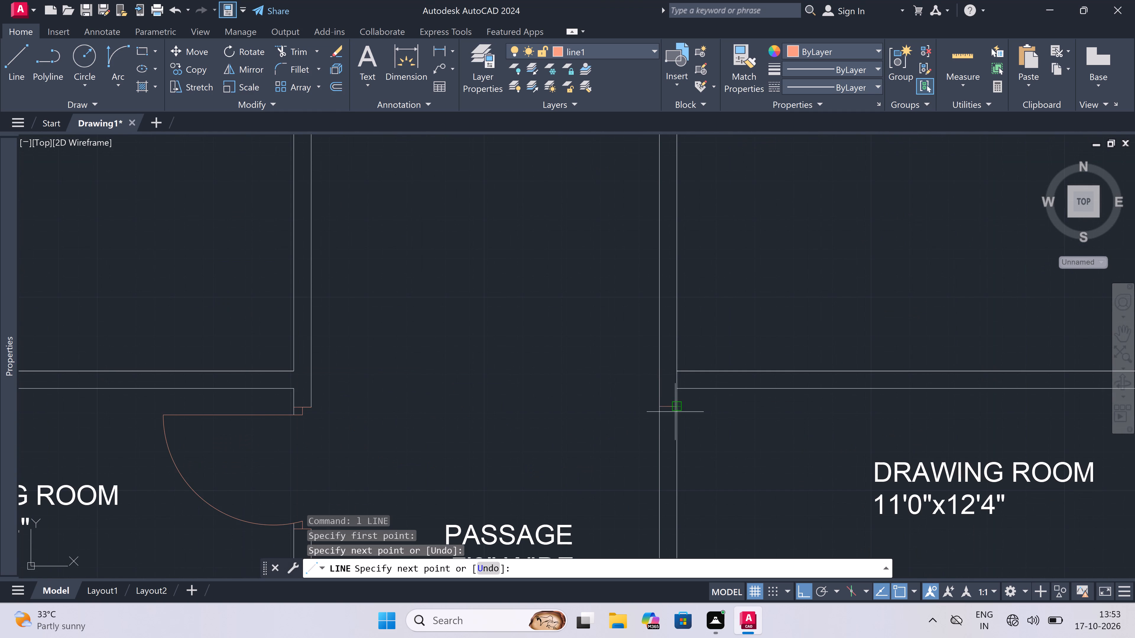
click(670, 409)
text(2")
key(space)
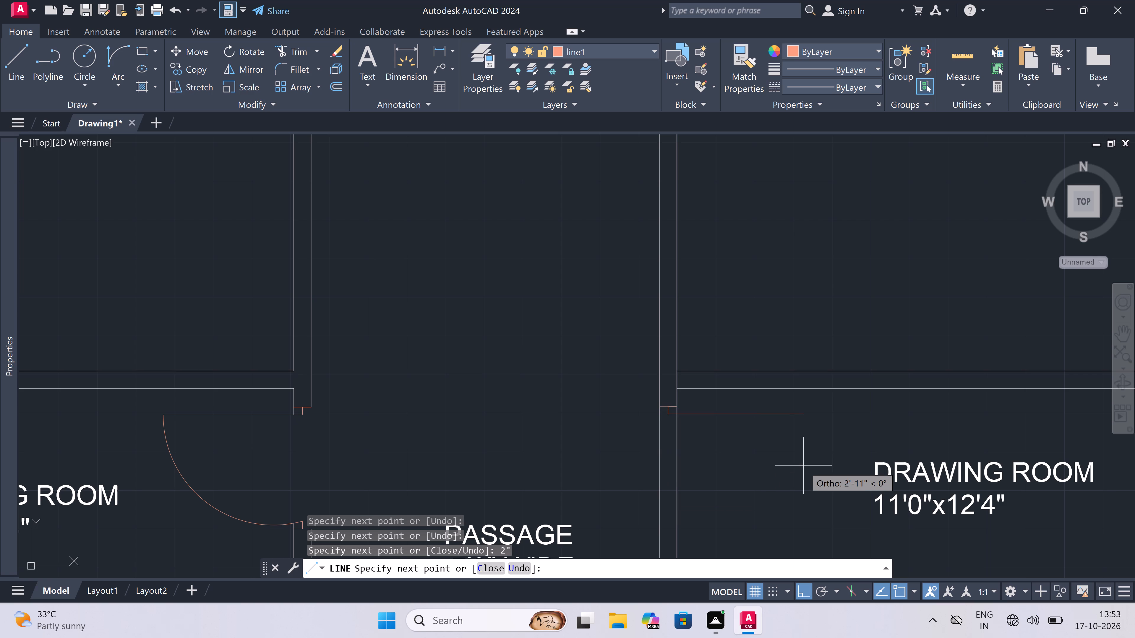
key(3)
key(apostrophe)
key(space)
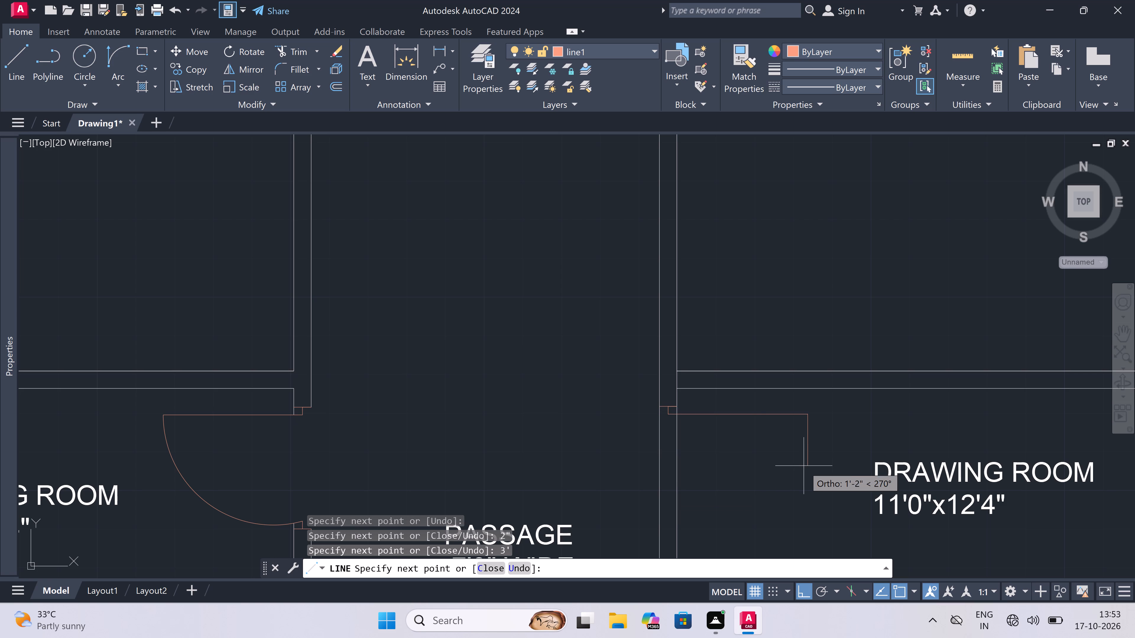
key(Escape)
Draw the UNIT -5 door's lower jamb line across the passage wall below the leaf, with a 2" stop upward from its midpoint.
key(space)
scroll(721, 345, down, 3)
scroll(708, 409, up, 2)
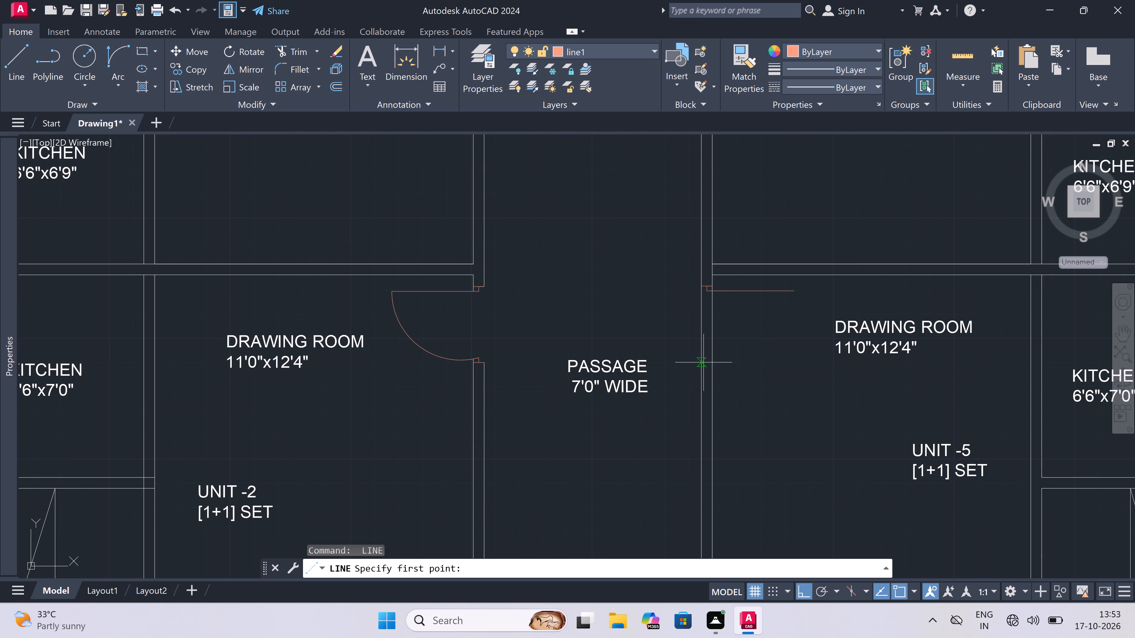
click(705, 365)
scroll(706, 364, up, 4)
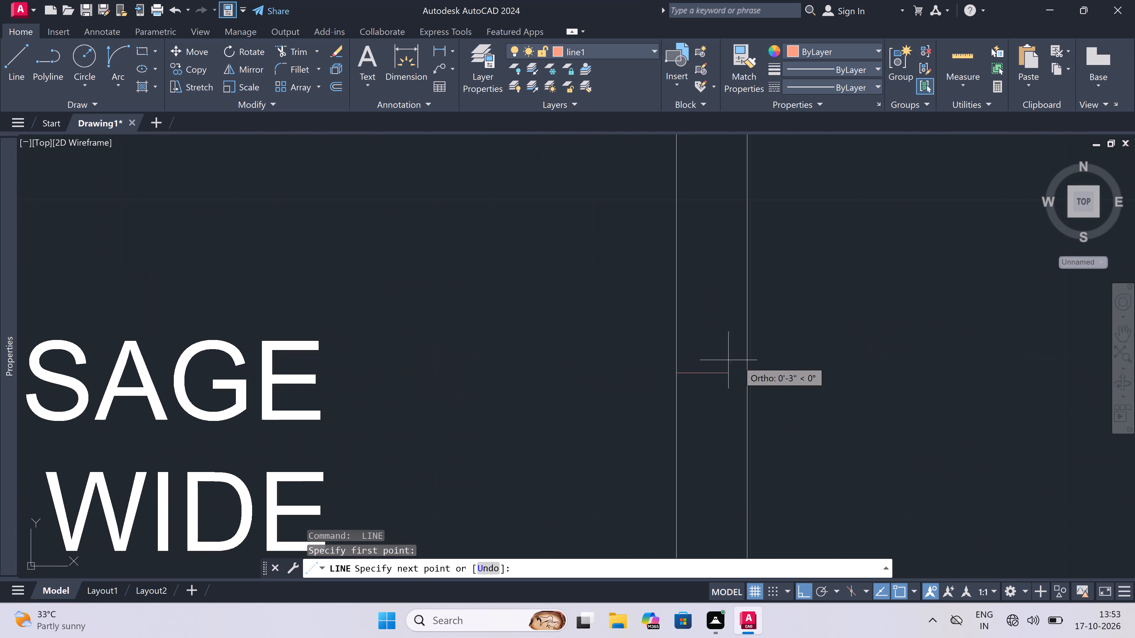
click(745, 364)
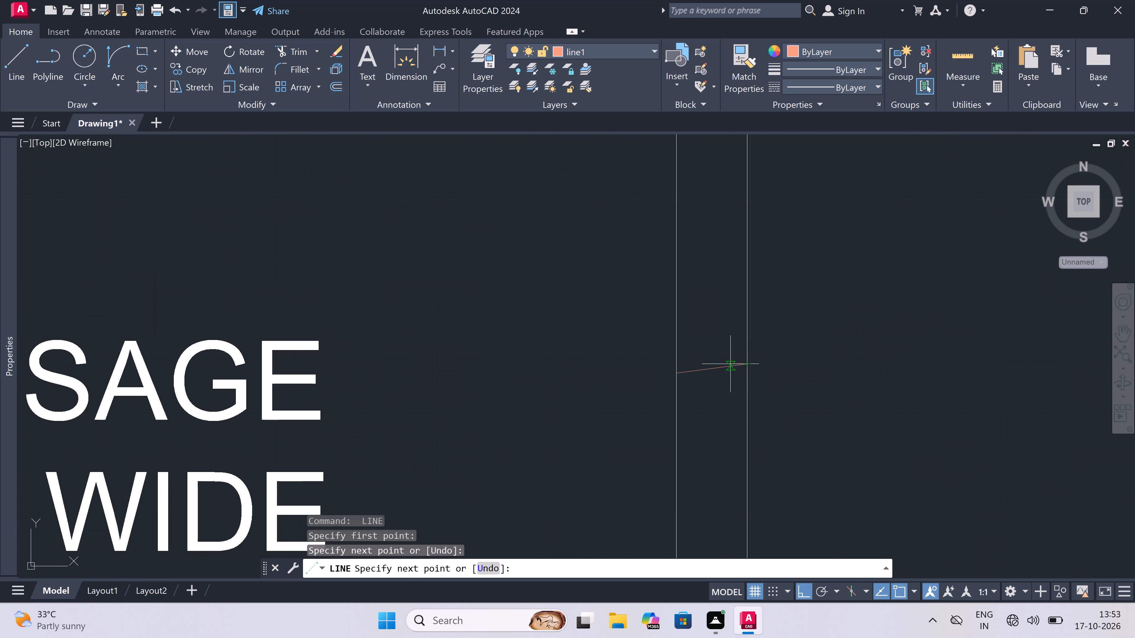
key(ctrl+z)
scroll(730, 364, up, 1)
click(756, 378)
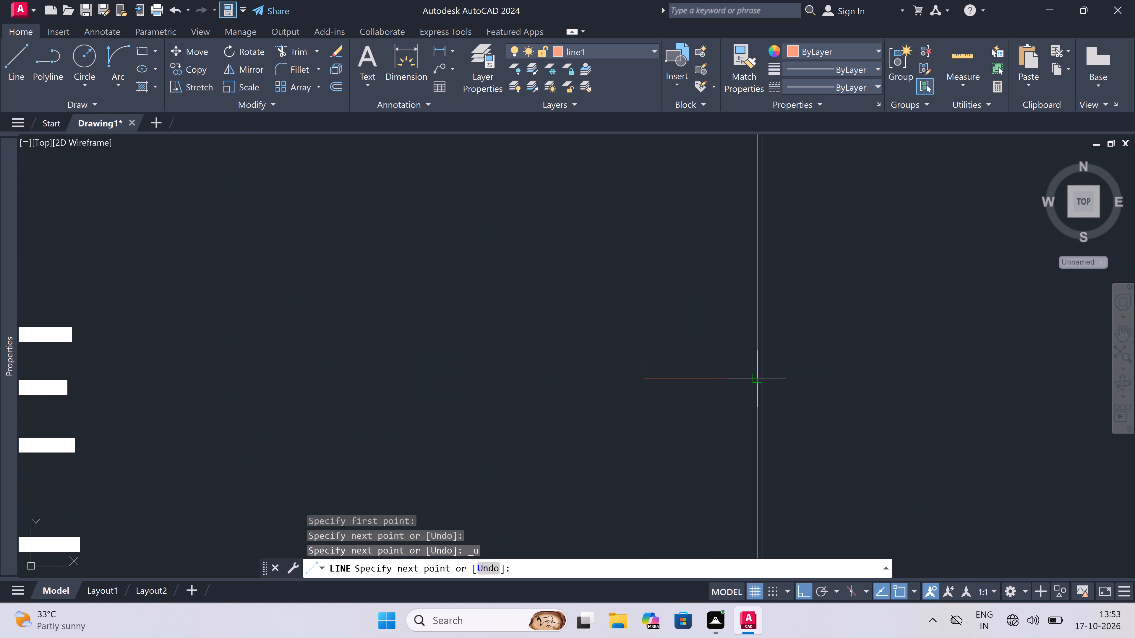
click(702, 384)
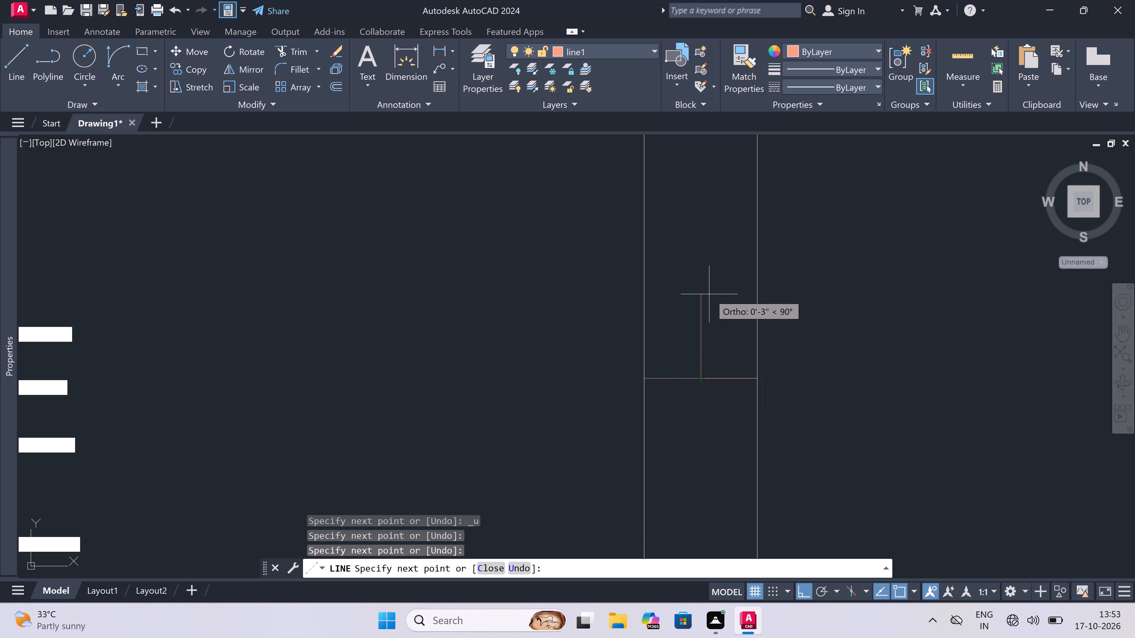
text(2")
key(space)
key(Escape)
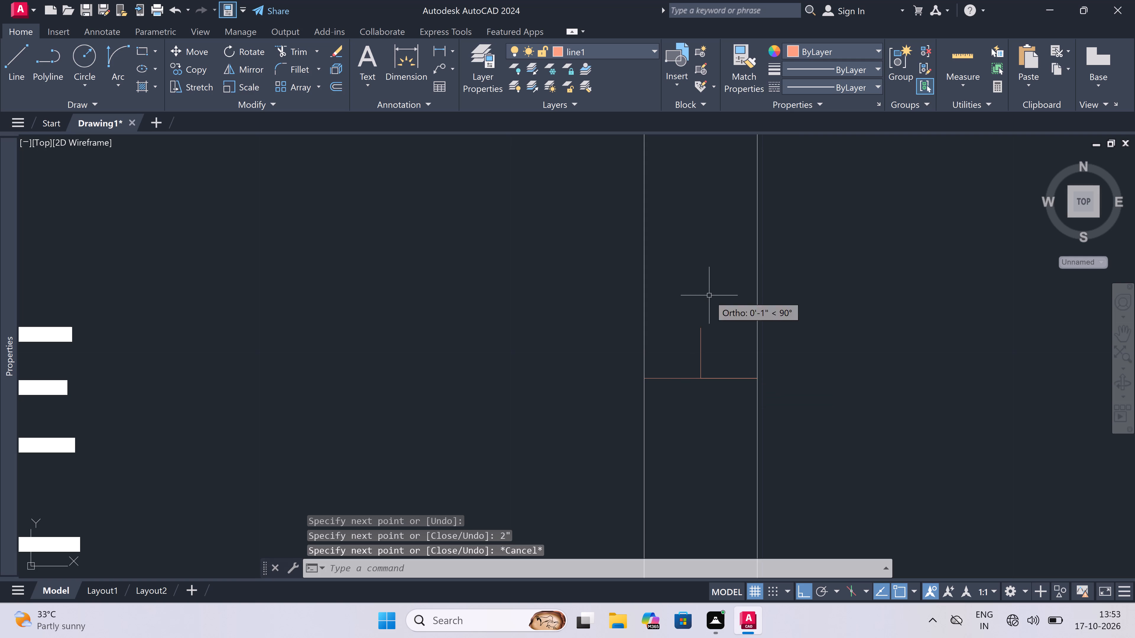
Draw the UNIT -5 door's swing arc from the leaf's free end to the tip of the lower stop, curving into the drawing room.
scroll(706, 320, down, 3)
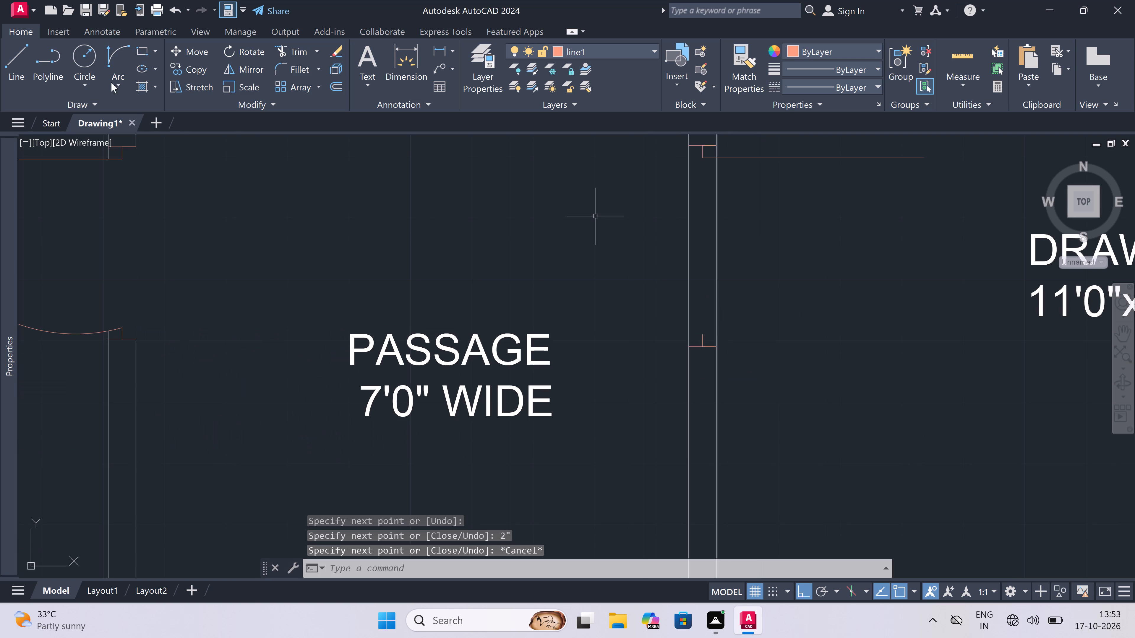
click(116, 53)
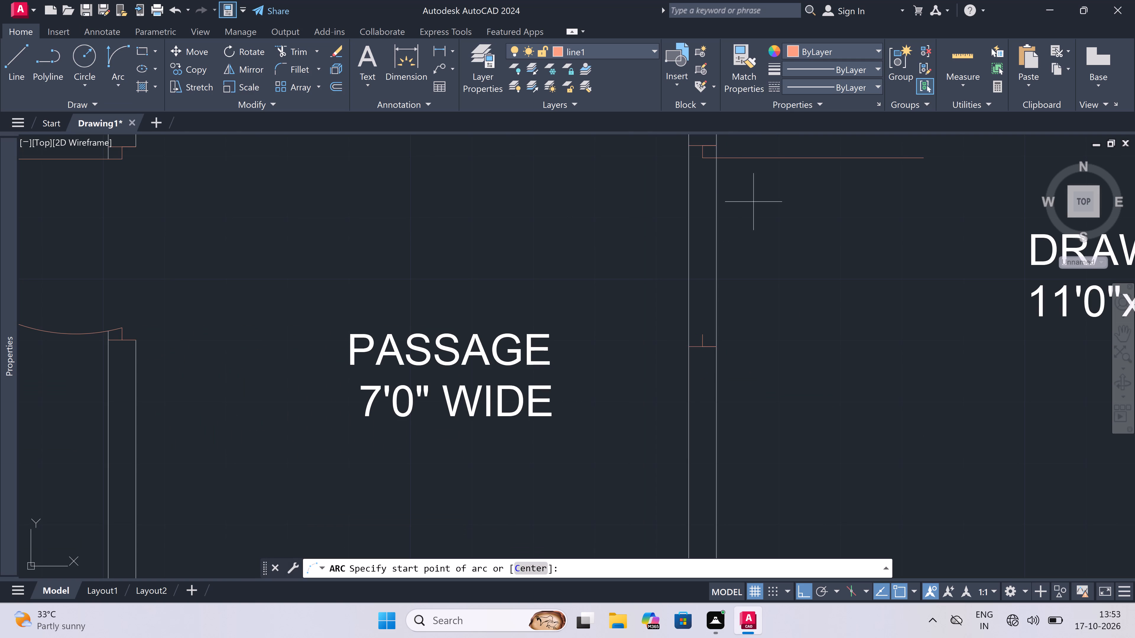
click(930, 160)
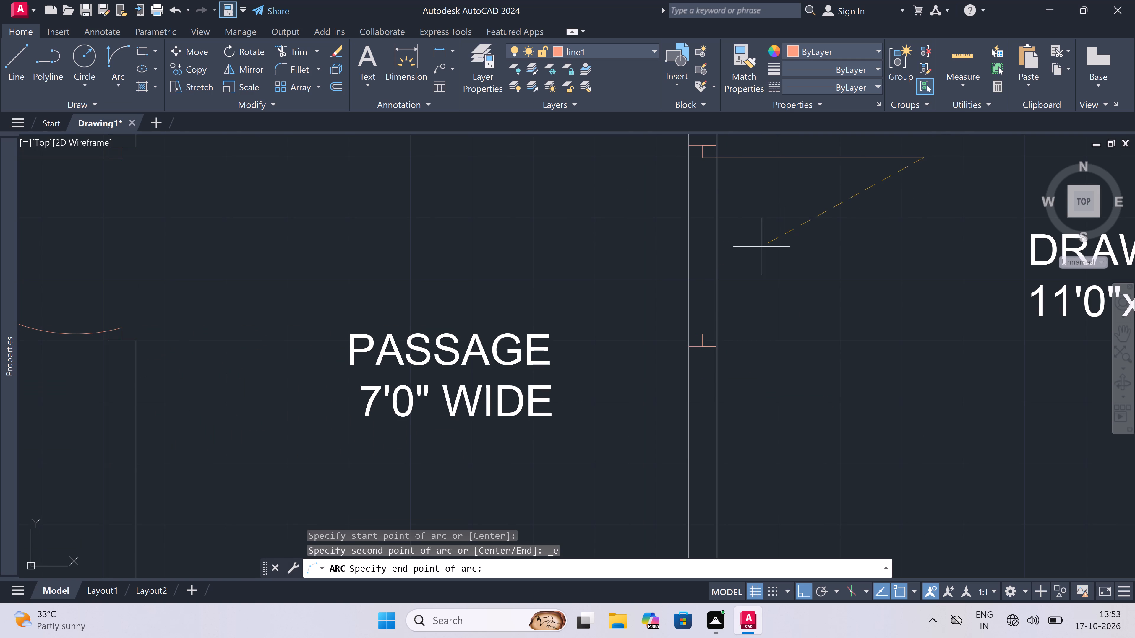
click(702, 336)
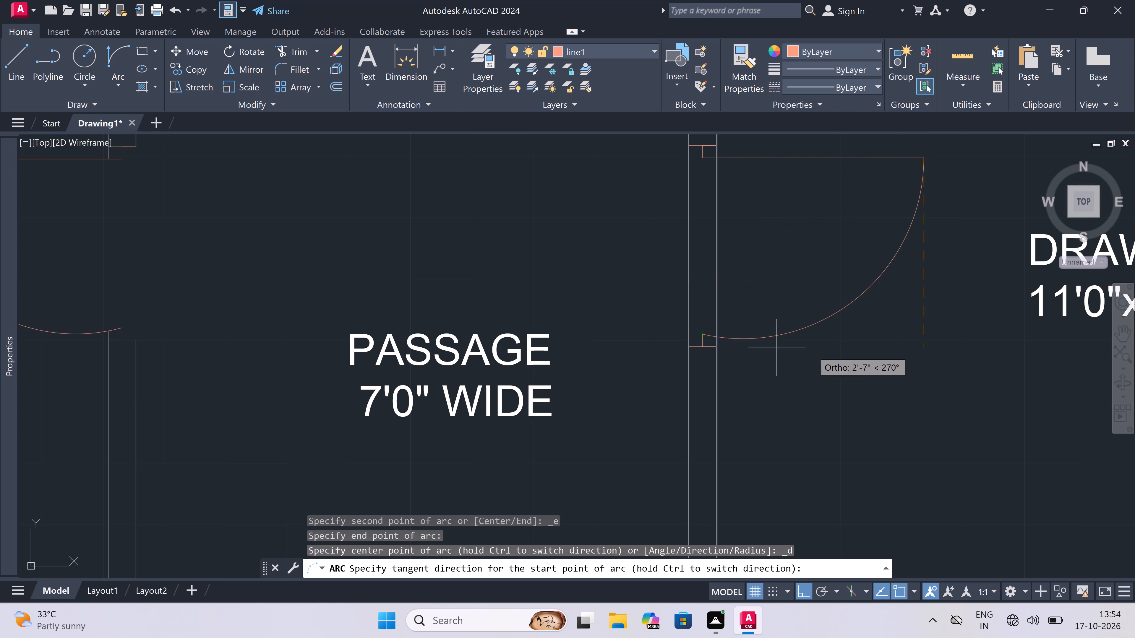
click(826, 356)
Trim both passage wall lines between the two jambs to open the UNIT -5 drawing room doorway.
key(t)
key(r)
key(space)
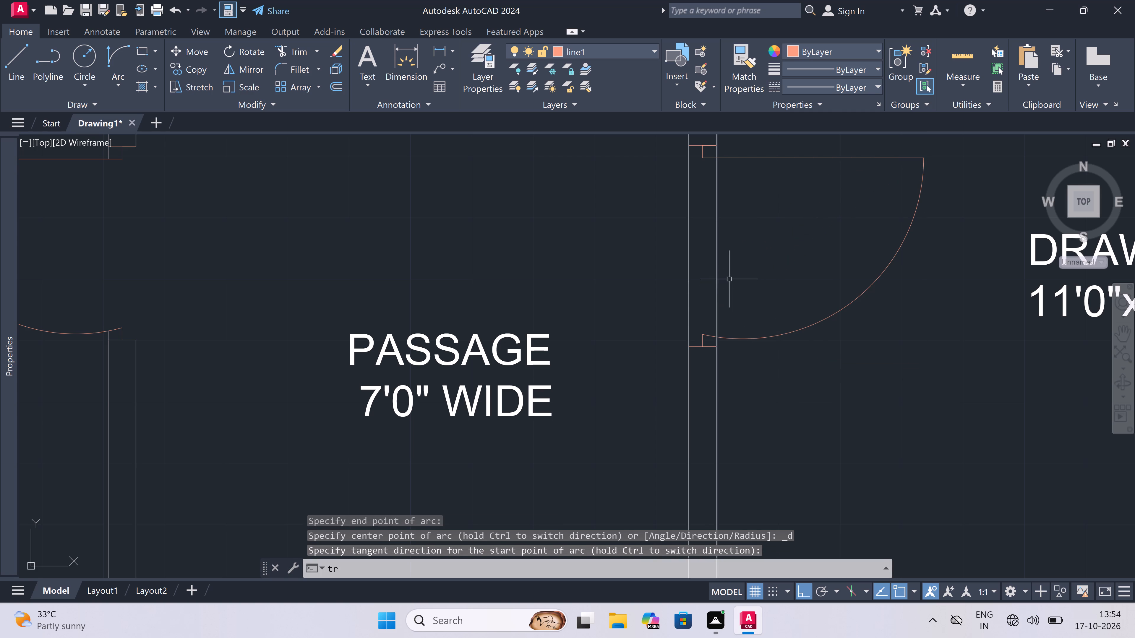
drag(776, 255, 763, 256)
click(561, 227)
scroll(713, 263, down, 2)
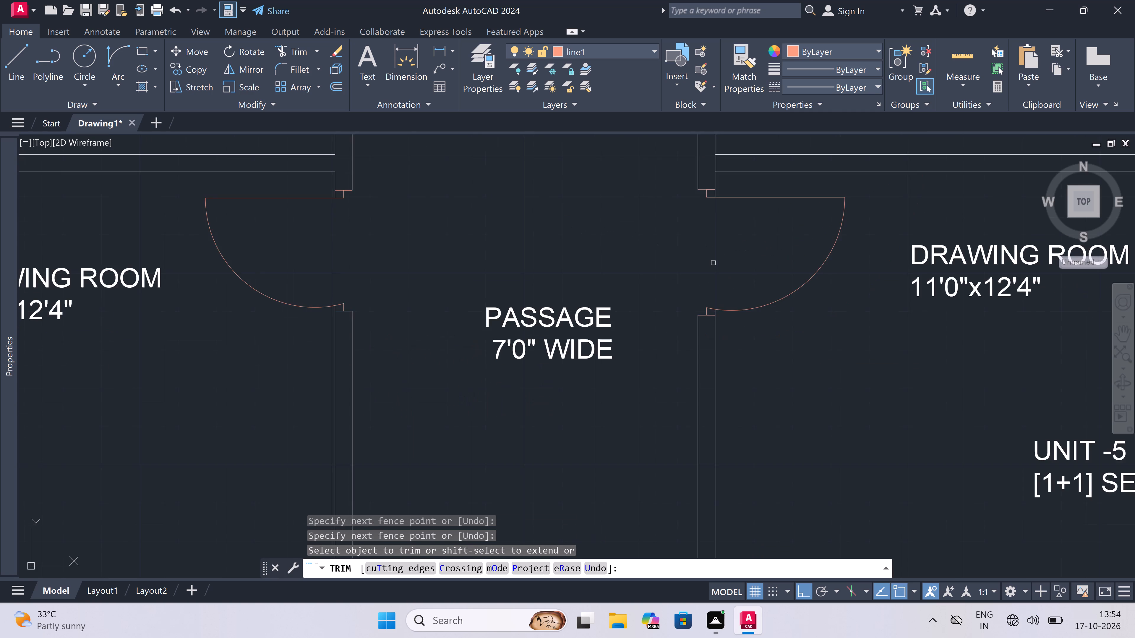
key(Escape)
Trim the crossing wall lines where UNIT -5's upper drawing room wall meets the passage wall and the kitchen wall.
scroll(713, 263, down, 4)
key(space)
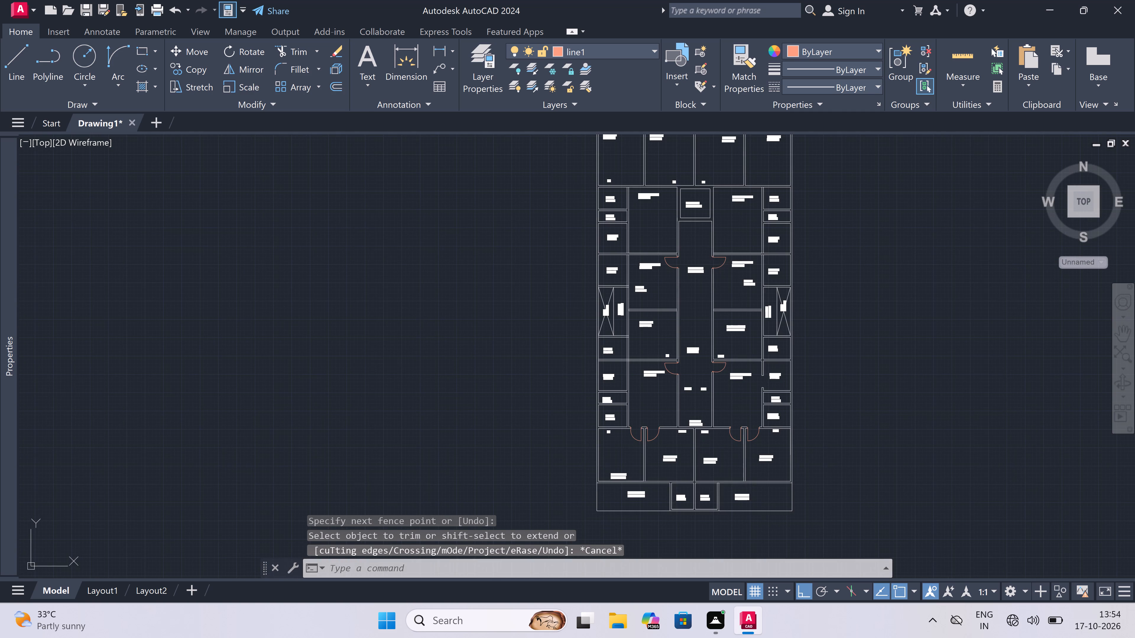
scroll(714, 258, up, 6)
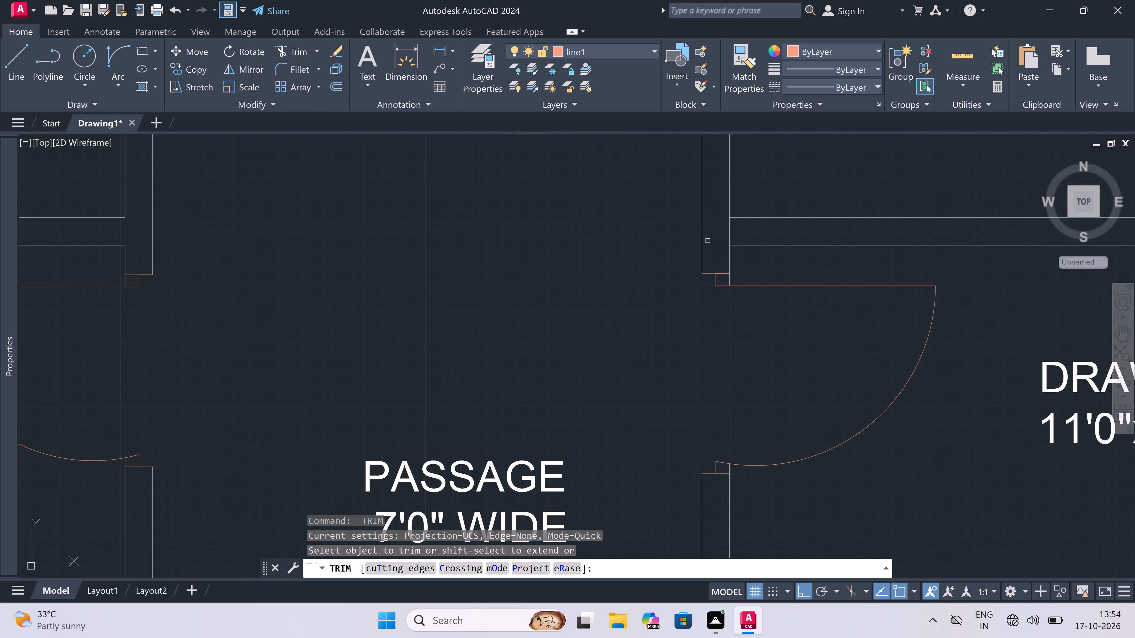
double_click(708, 236)
click(757, 224)
scroll(647, 236, down, 4)
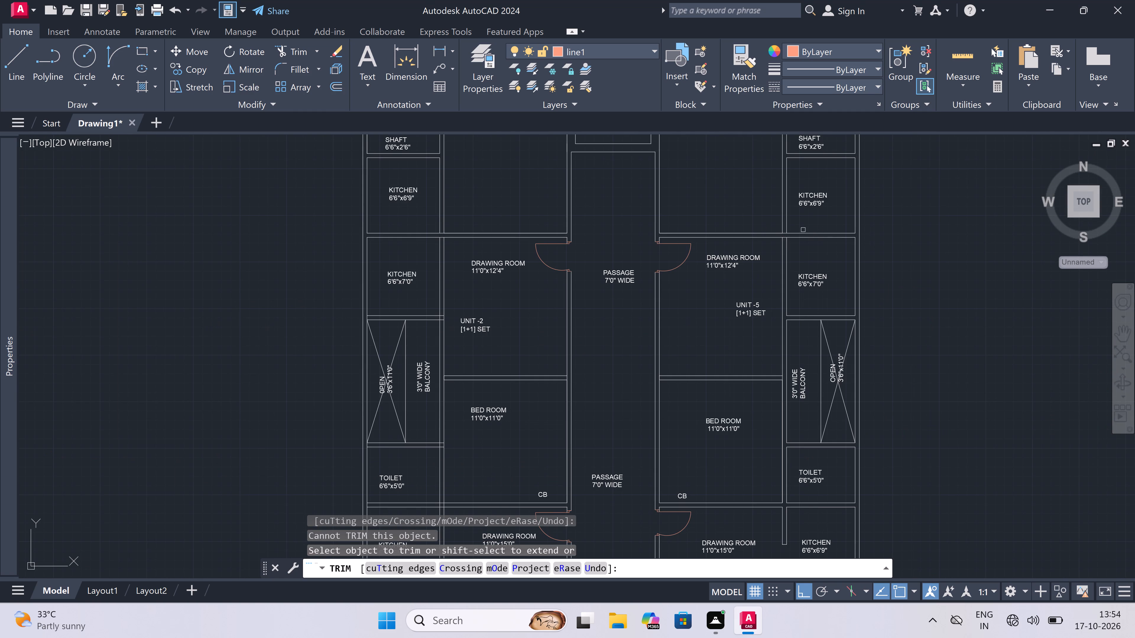
scroll(789, 241, up, 3)
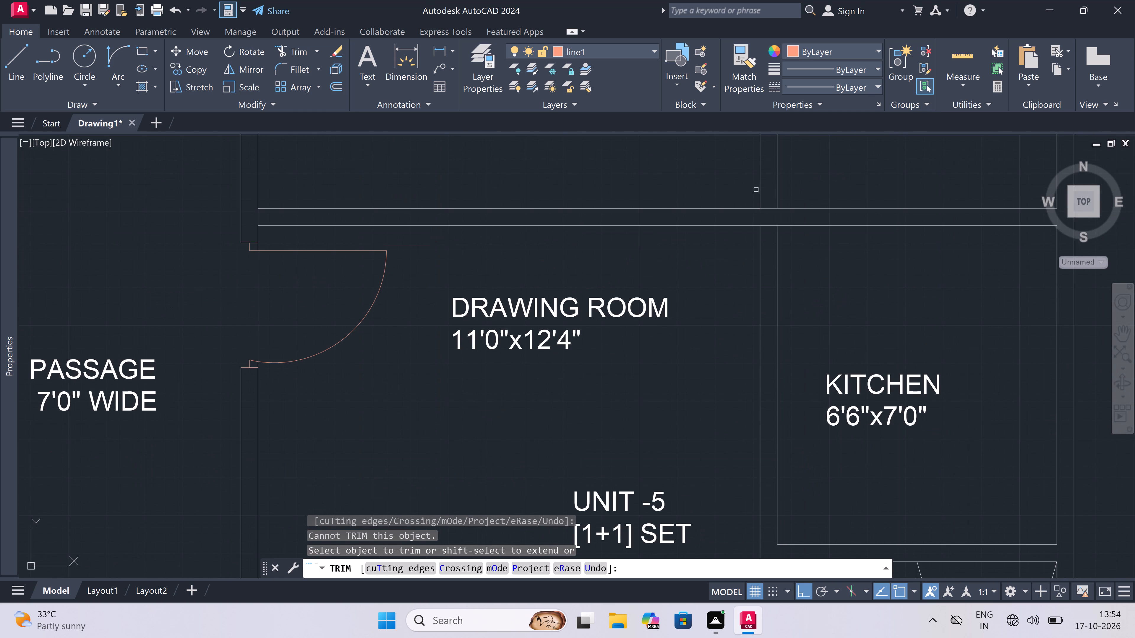
click(768, 204)
click(765, 256)
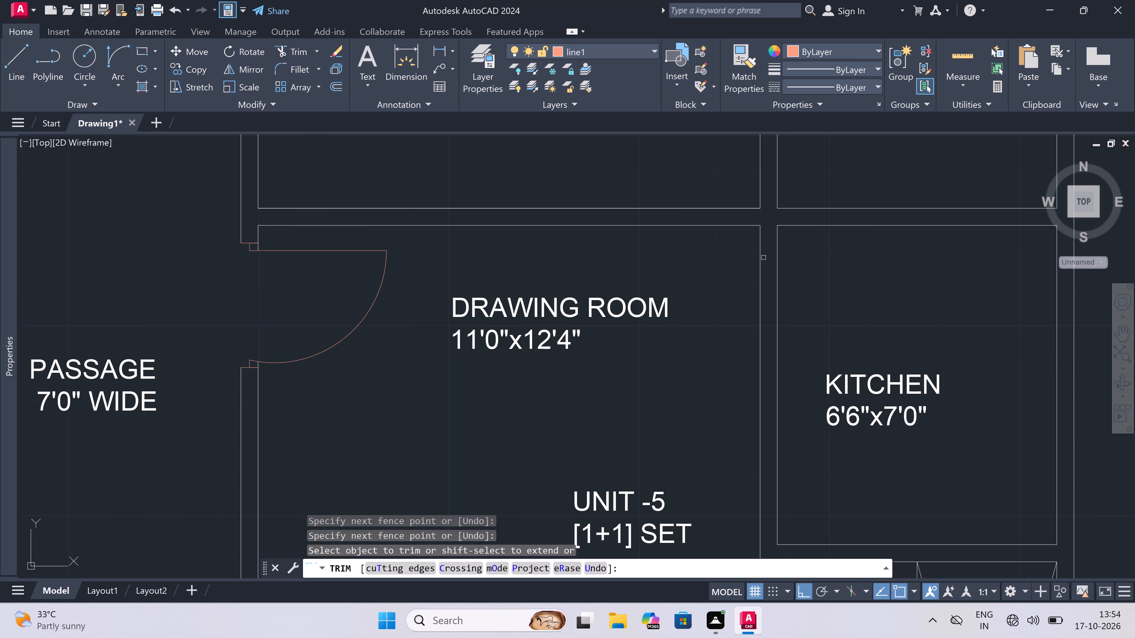
scroll(683, 303, down, 3)
scroll(690, 316, up, 2)
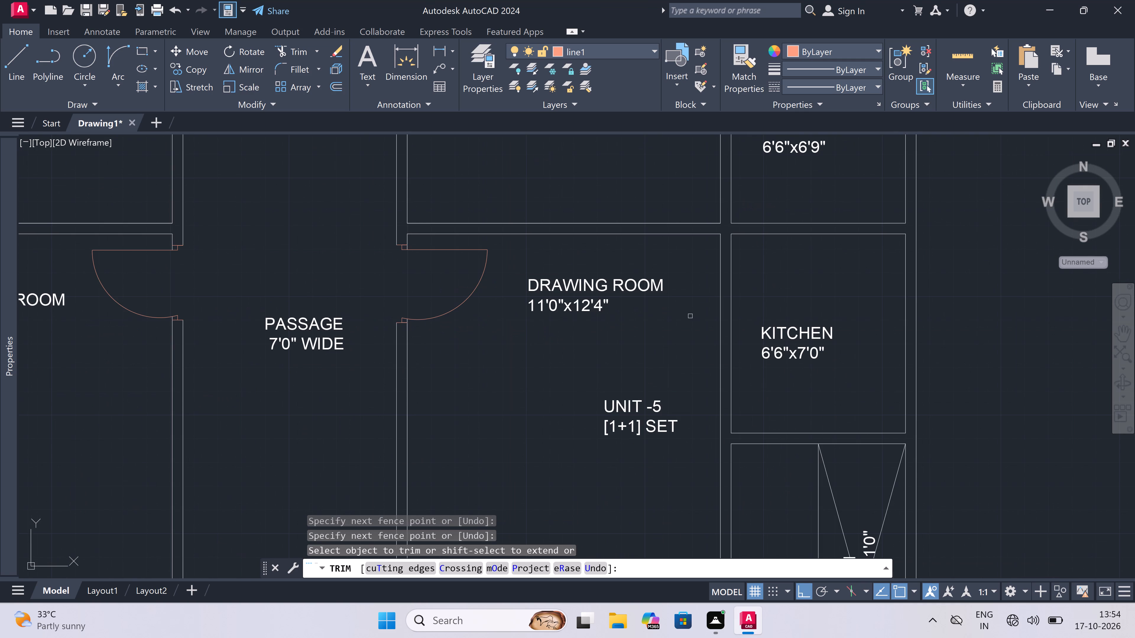
key(Escape)
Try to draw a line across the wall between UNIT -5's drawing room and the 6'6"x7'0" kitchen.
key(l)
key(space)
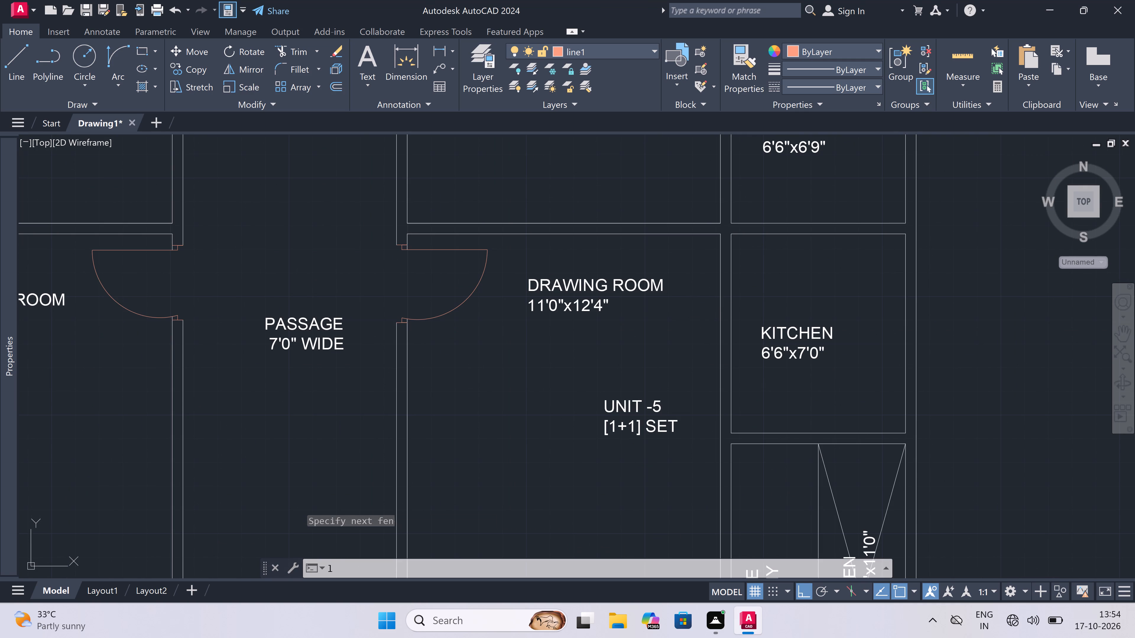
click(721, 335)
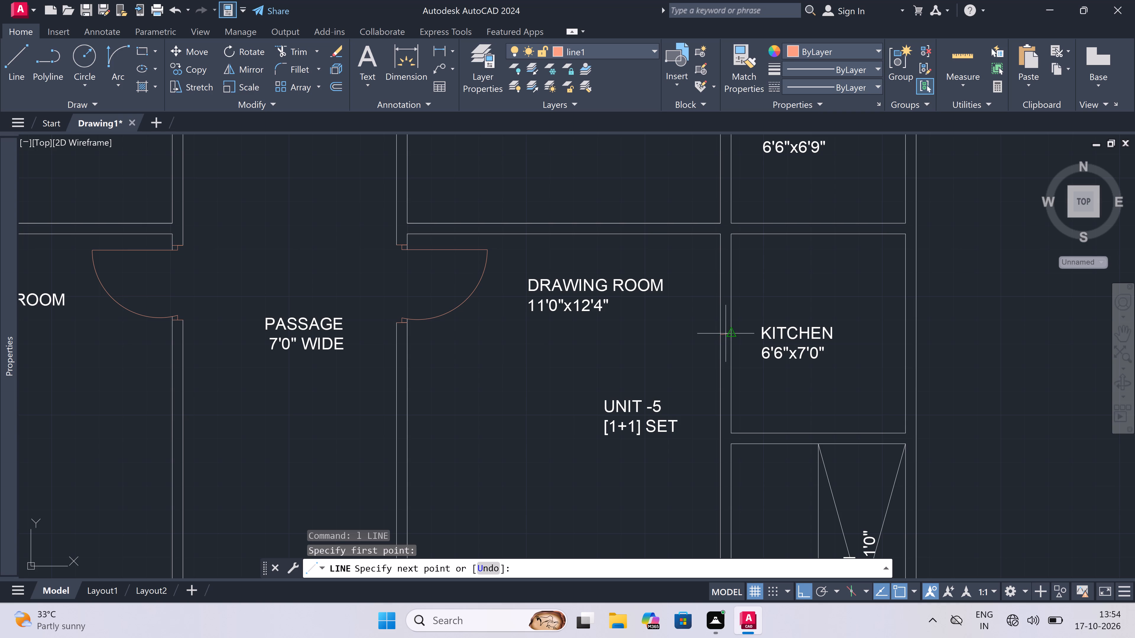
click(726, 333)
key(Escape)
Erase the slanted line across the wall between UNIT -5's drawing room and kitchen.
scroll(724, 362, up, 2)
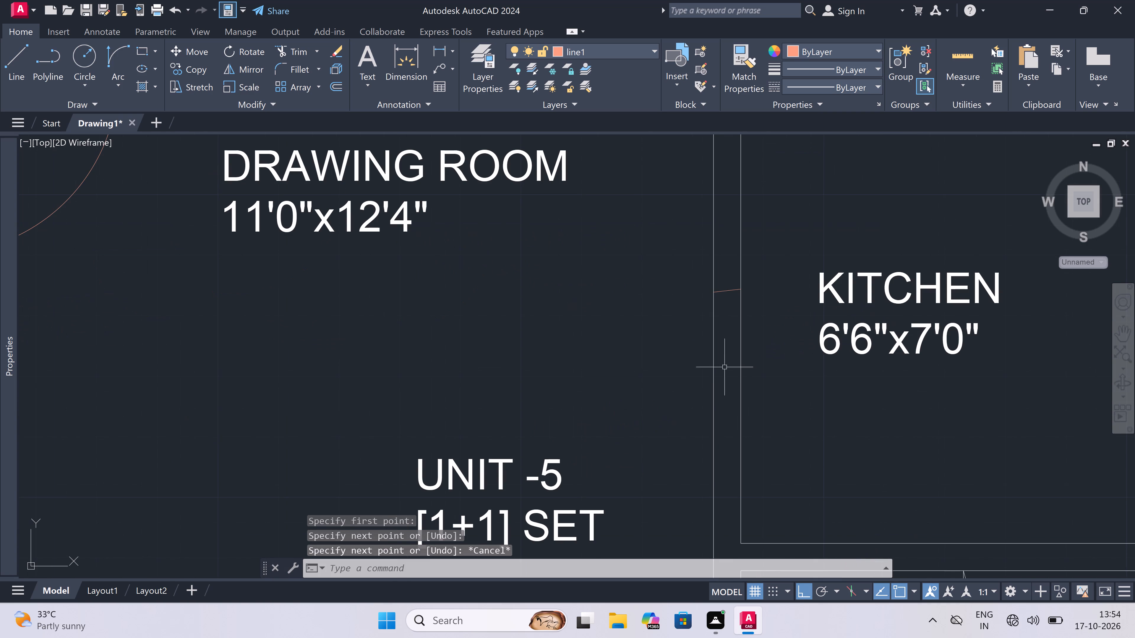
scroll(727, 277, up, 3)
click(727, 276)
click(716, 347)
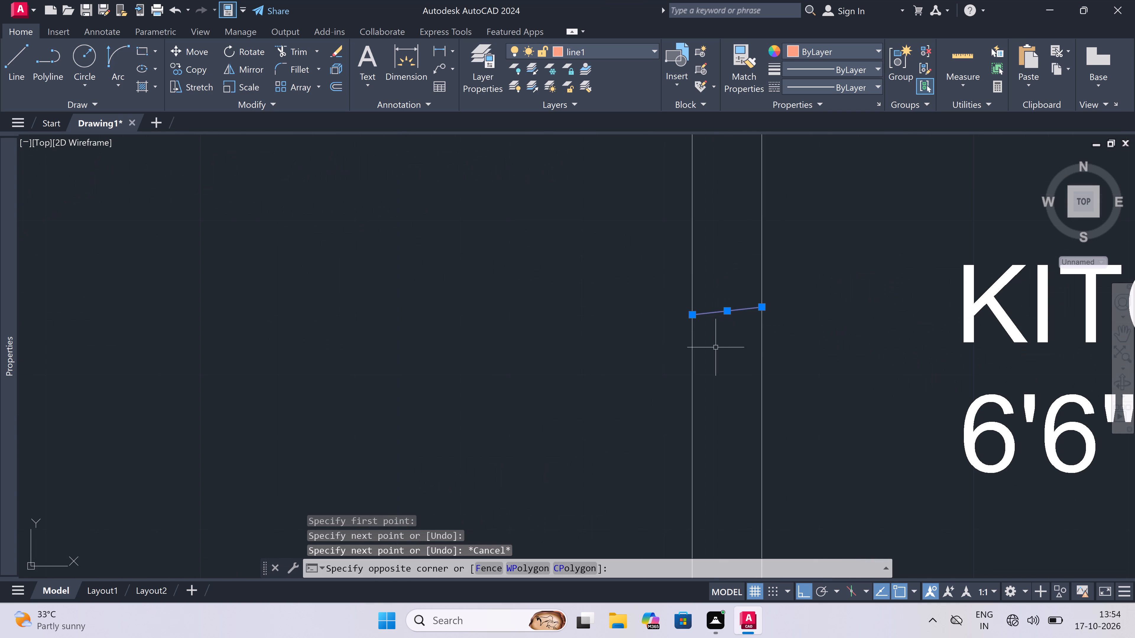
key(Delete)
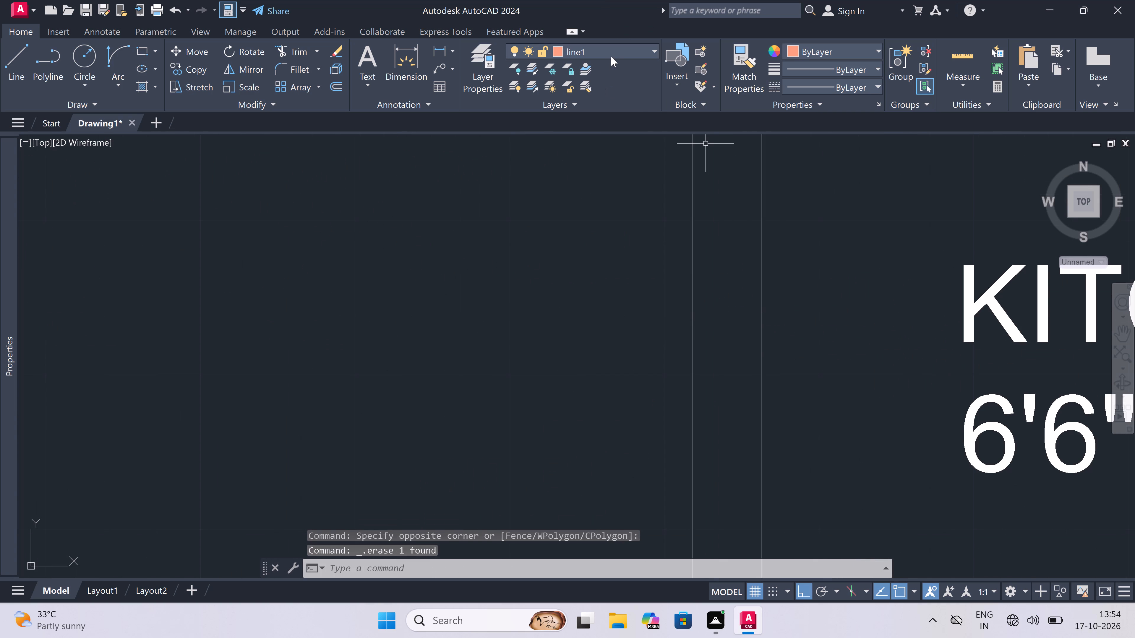
On layer 0, draw a horizontal line across the wall between UNIT -5's drawing room and the 6'6"x7'0" kitchen.
click(611, 56)
click(619, 65)
key(l)
key(space)
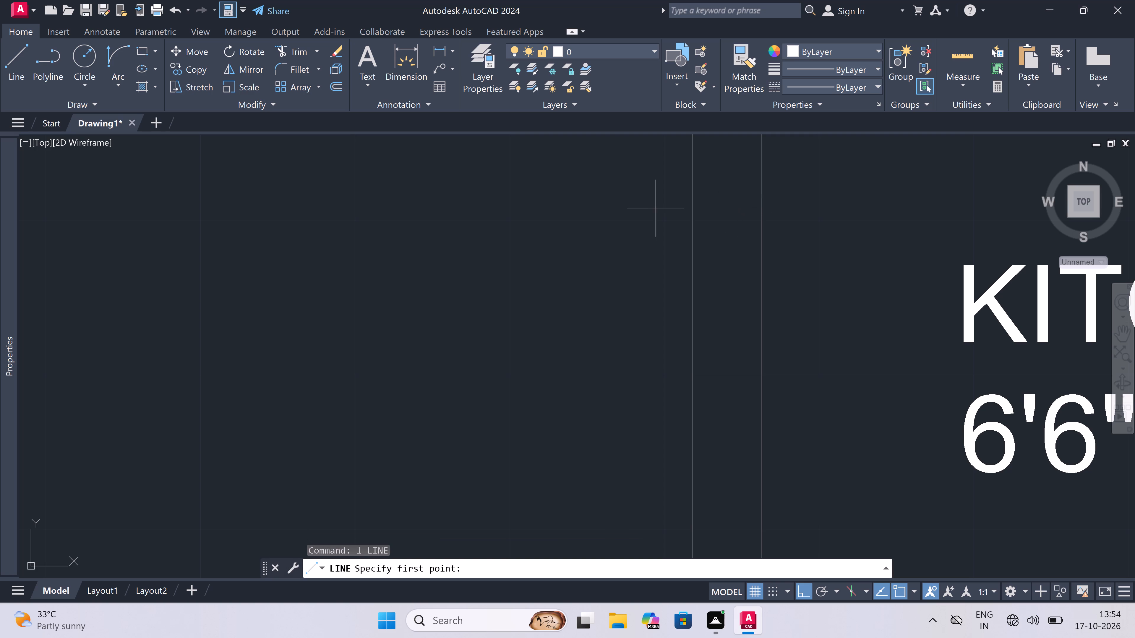
click(691, 193)
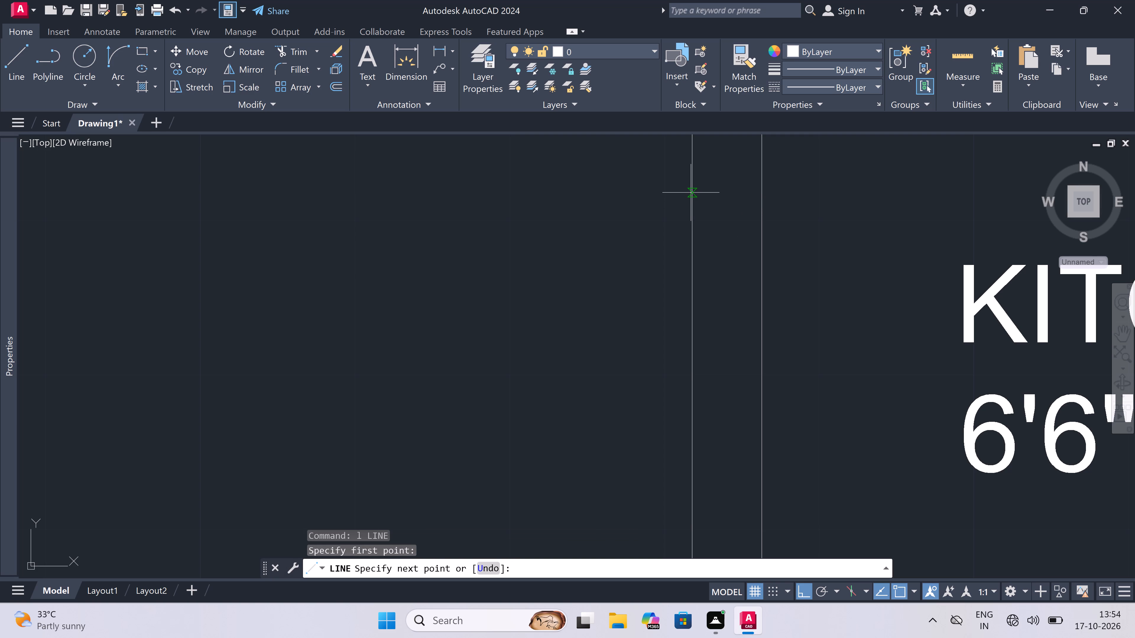
click(760, 187)
key(Escape)
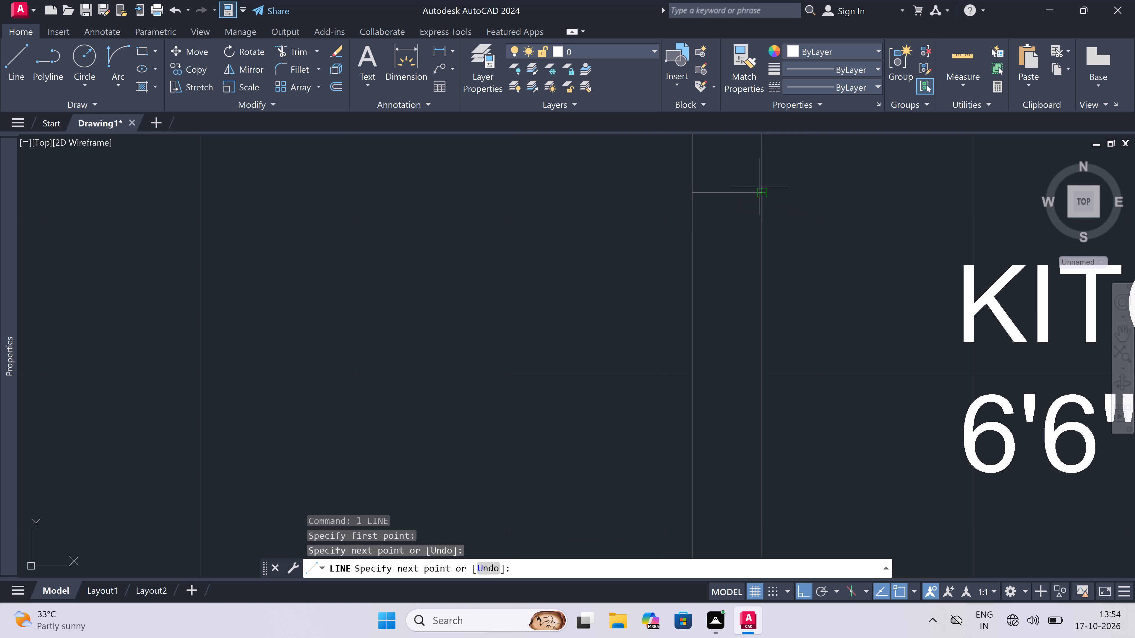
Draw a second horizontal line across the same drawing room–kitchen wall, below the first and near the kitchen's lower wall.
scroll(758, 187, down, 4)
key(space)
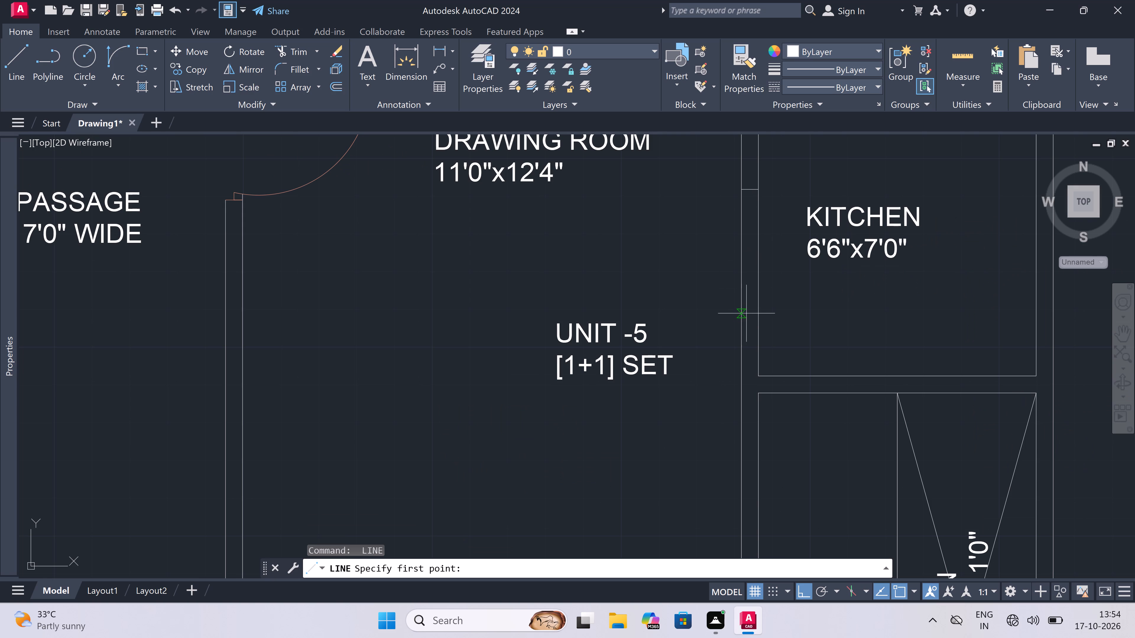